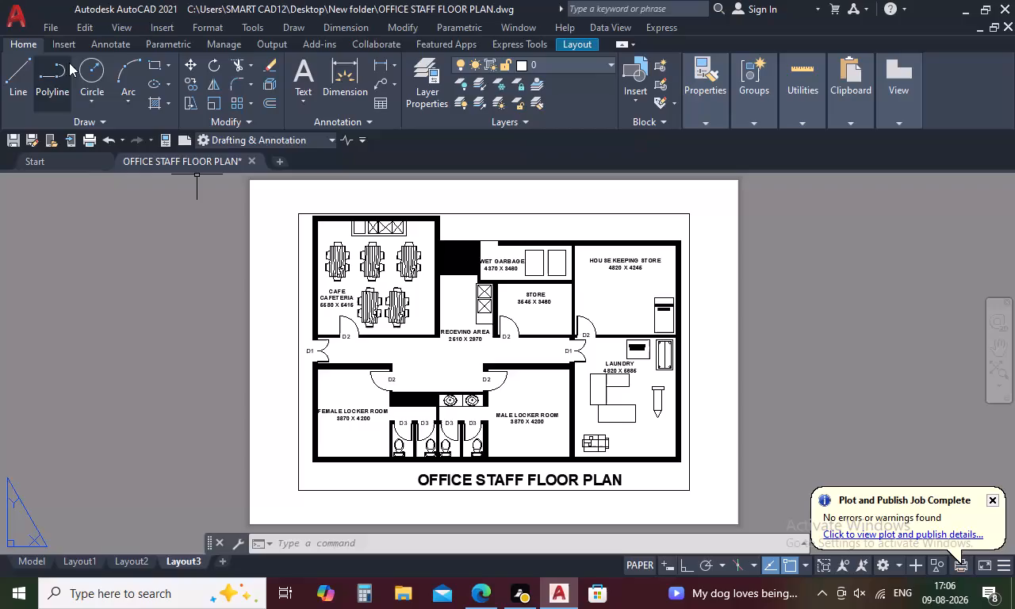
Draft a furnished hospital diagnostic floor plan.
Create a new blank drawing alongside the open office staff floor plan.
click(21, 19)
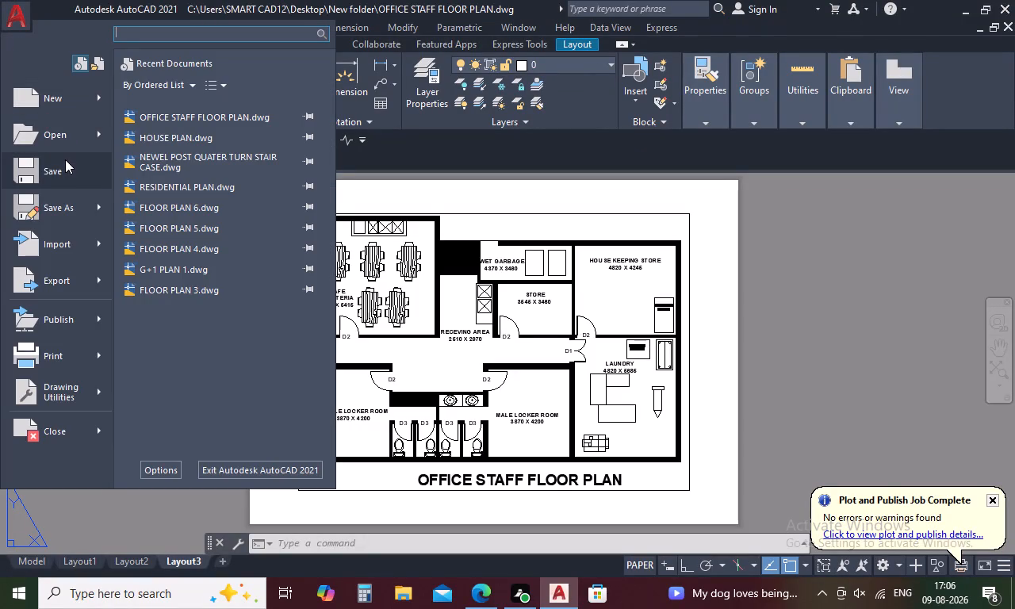
click(75, 99)
click(729, 442)
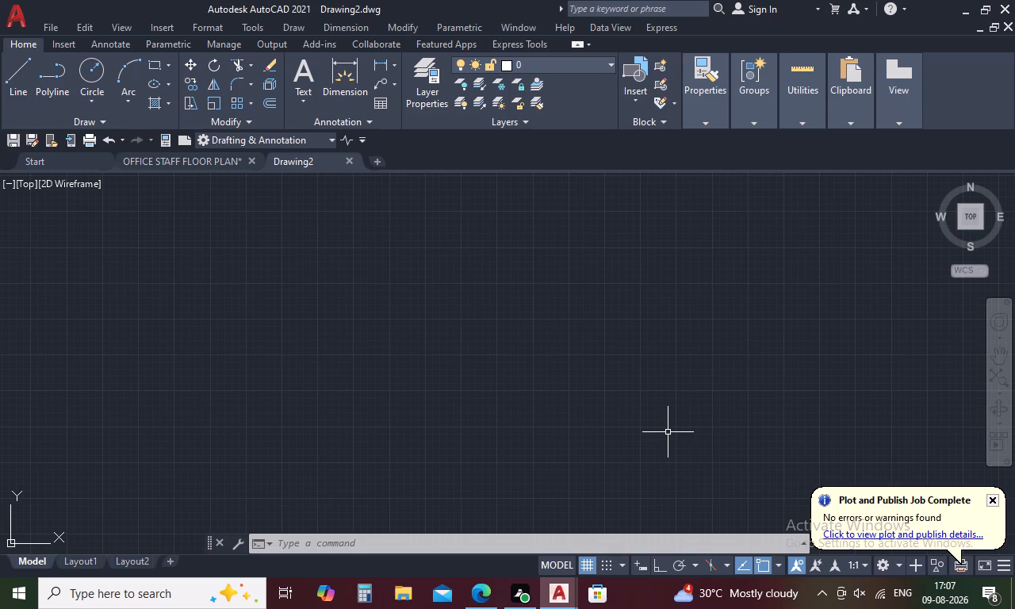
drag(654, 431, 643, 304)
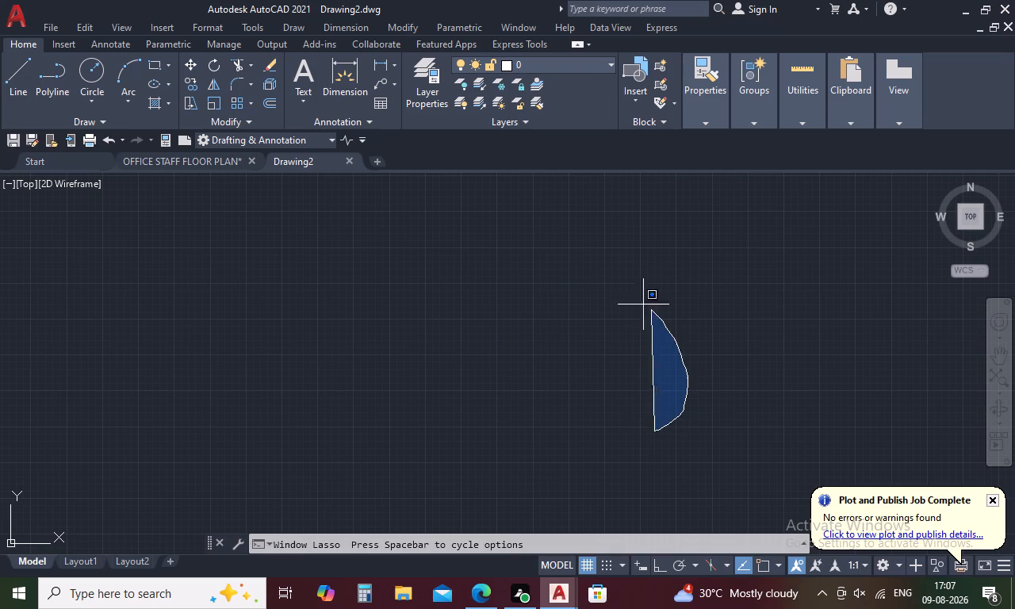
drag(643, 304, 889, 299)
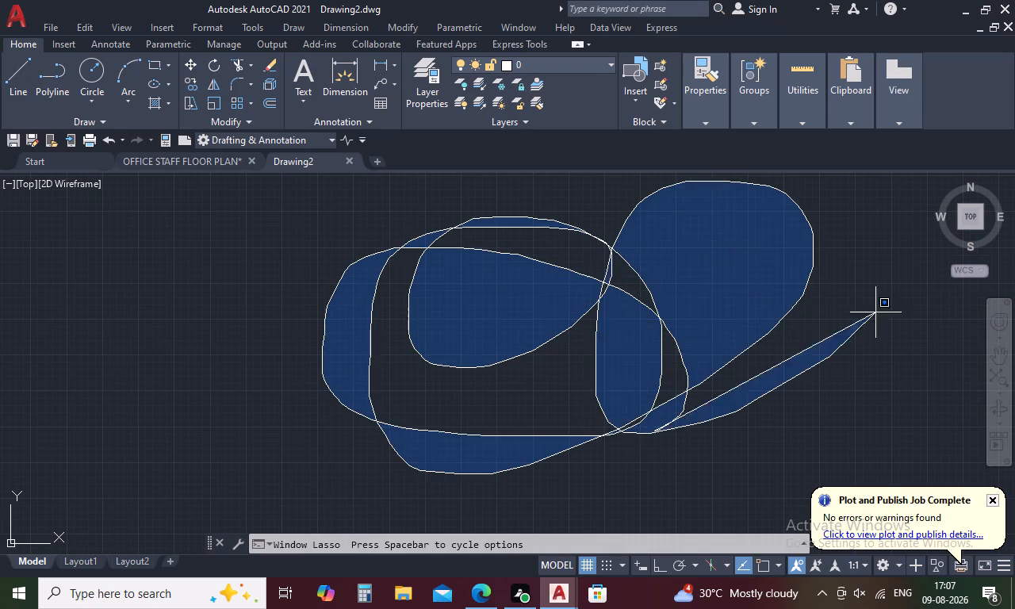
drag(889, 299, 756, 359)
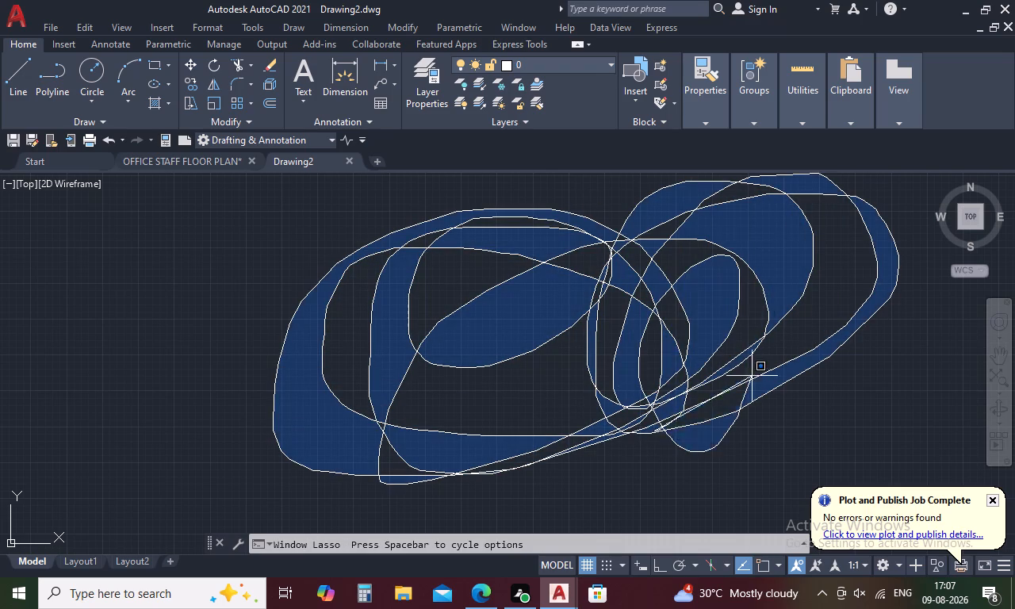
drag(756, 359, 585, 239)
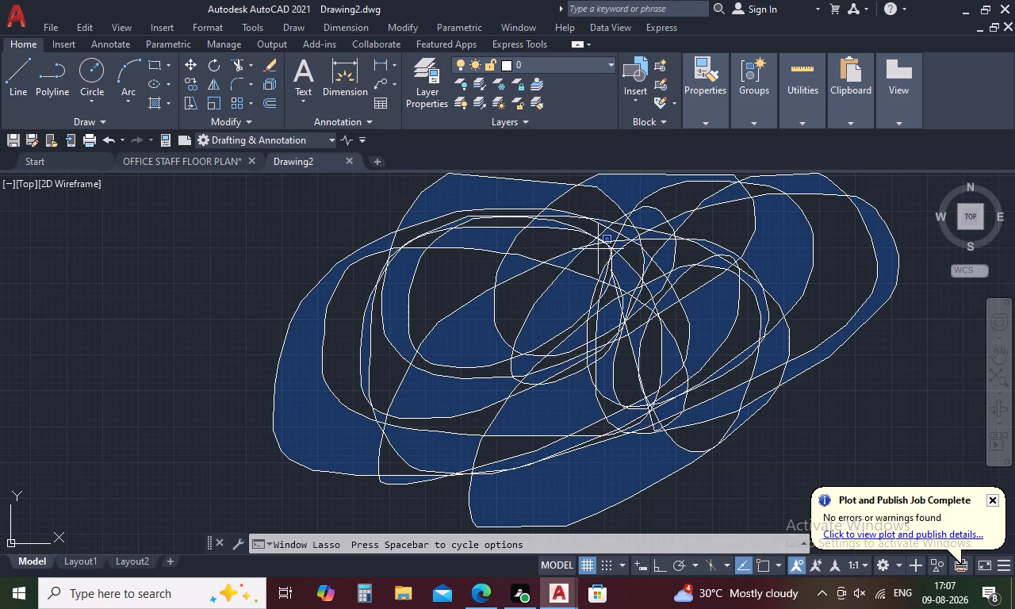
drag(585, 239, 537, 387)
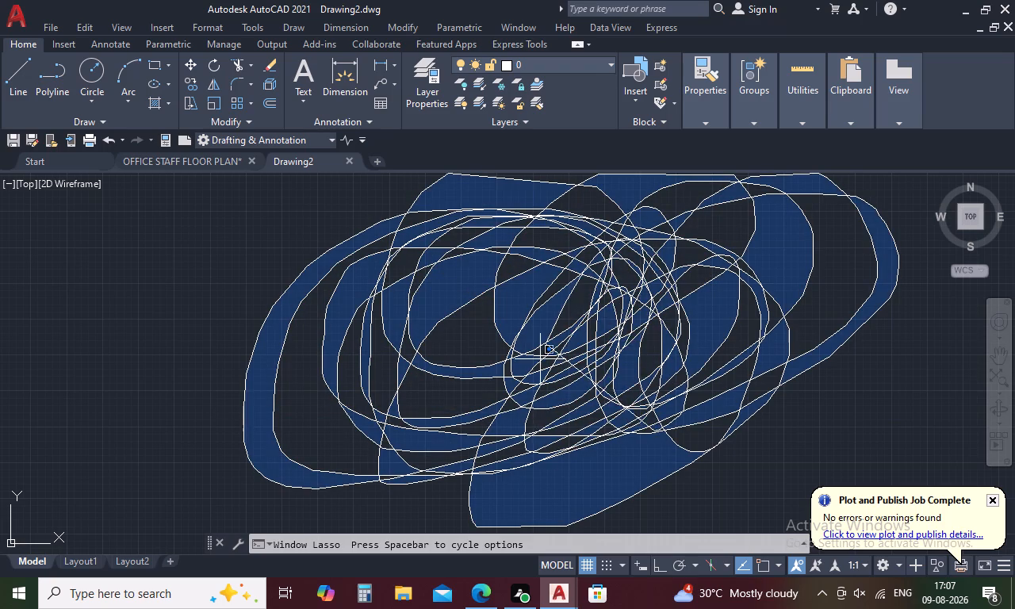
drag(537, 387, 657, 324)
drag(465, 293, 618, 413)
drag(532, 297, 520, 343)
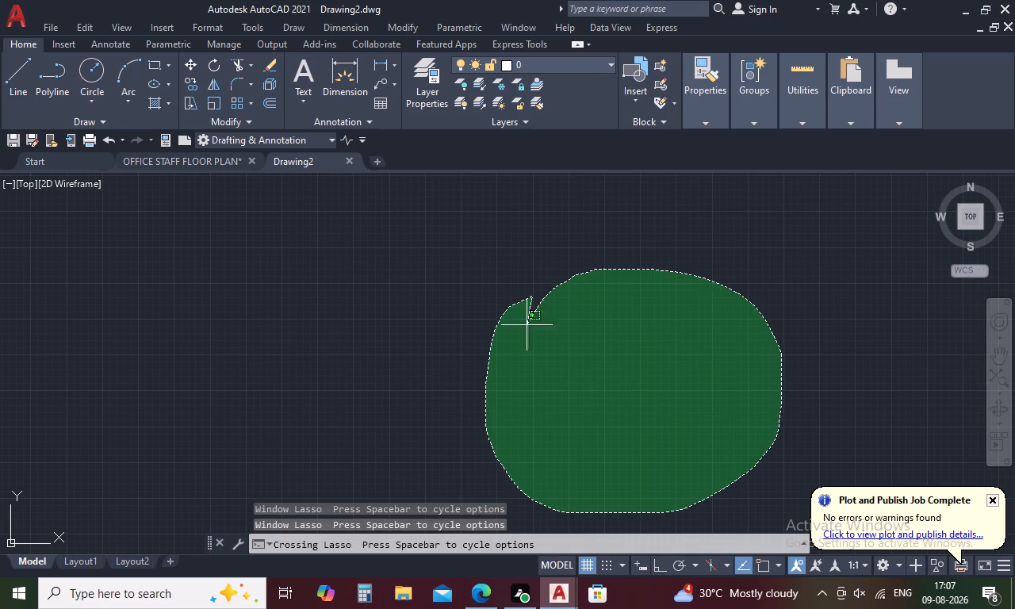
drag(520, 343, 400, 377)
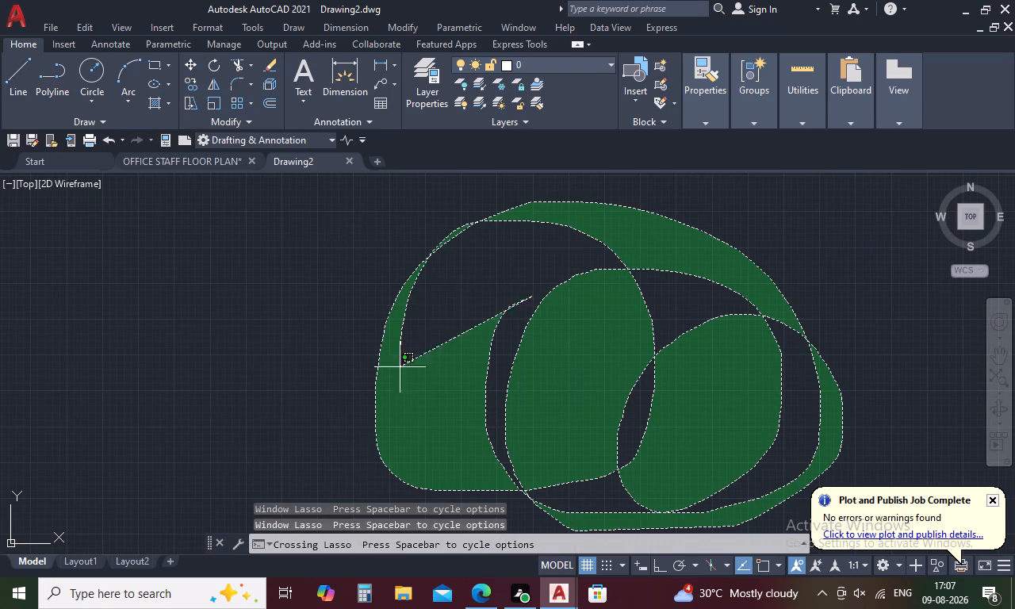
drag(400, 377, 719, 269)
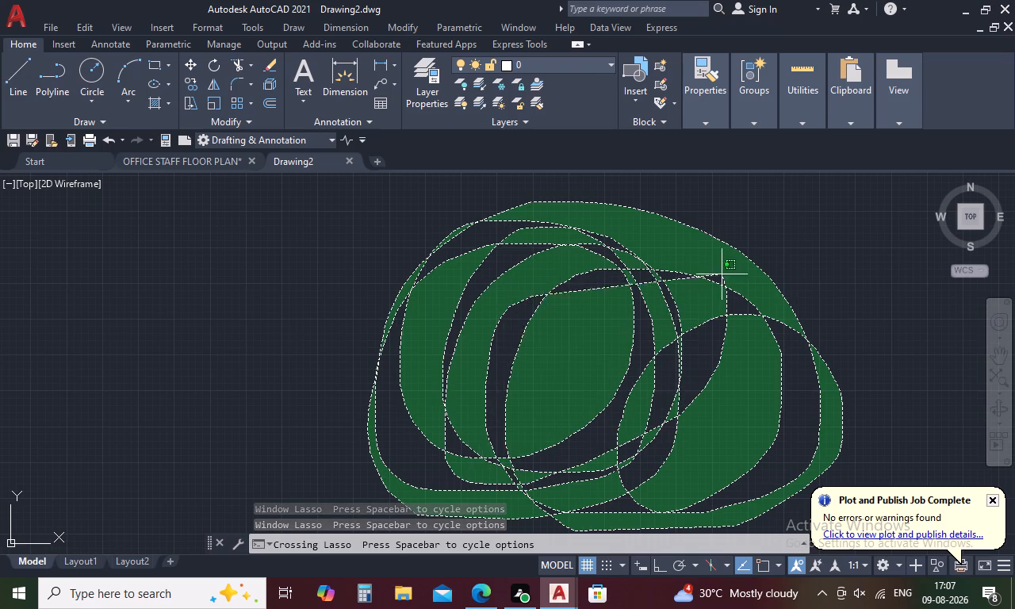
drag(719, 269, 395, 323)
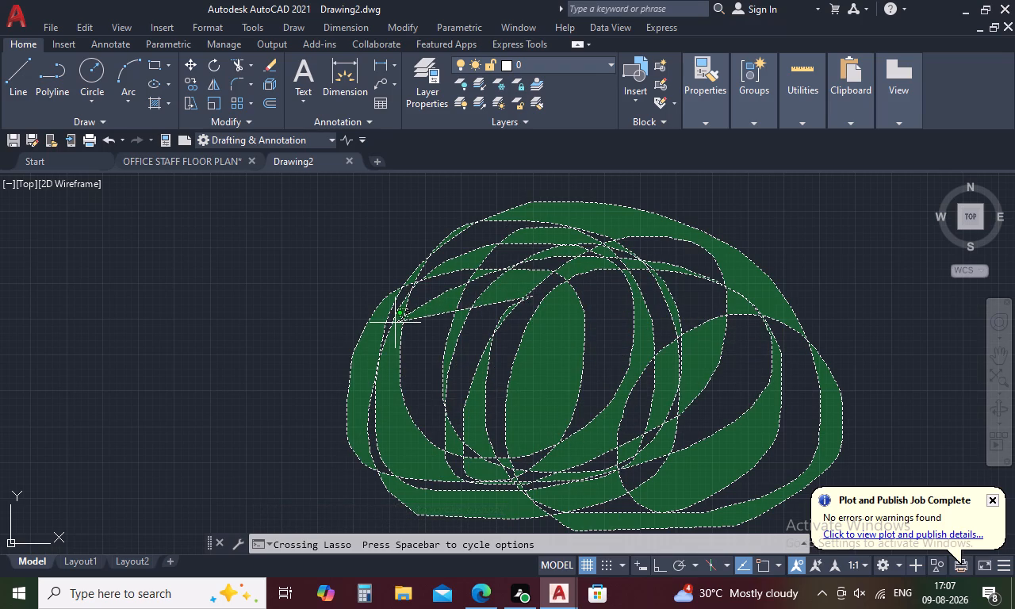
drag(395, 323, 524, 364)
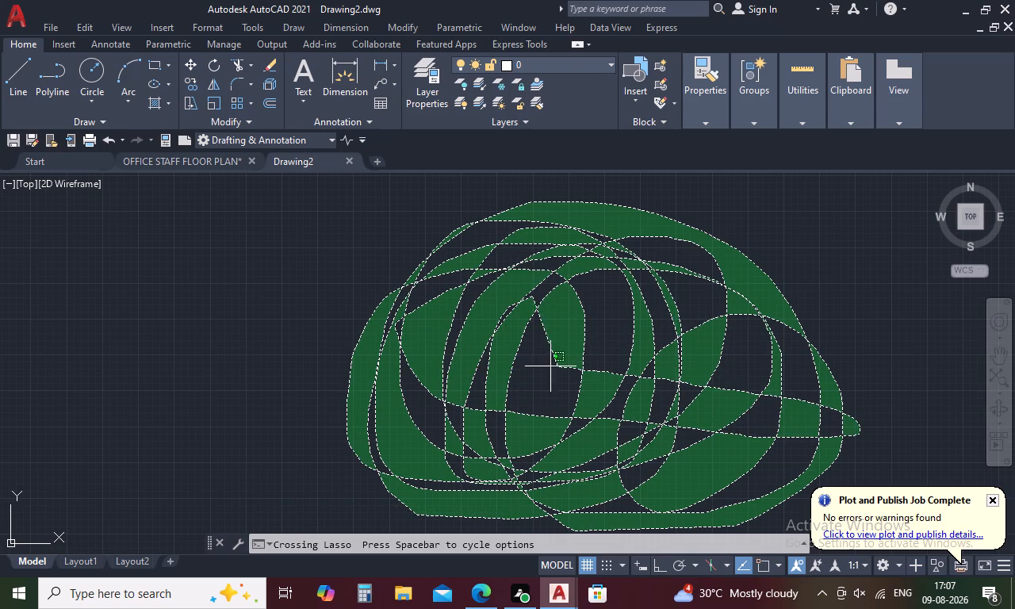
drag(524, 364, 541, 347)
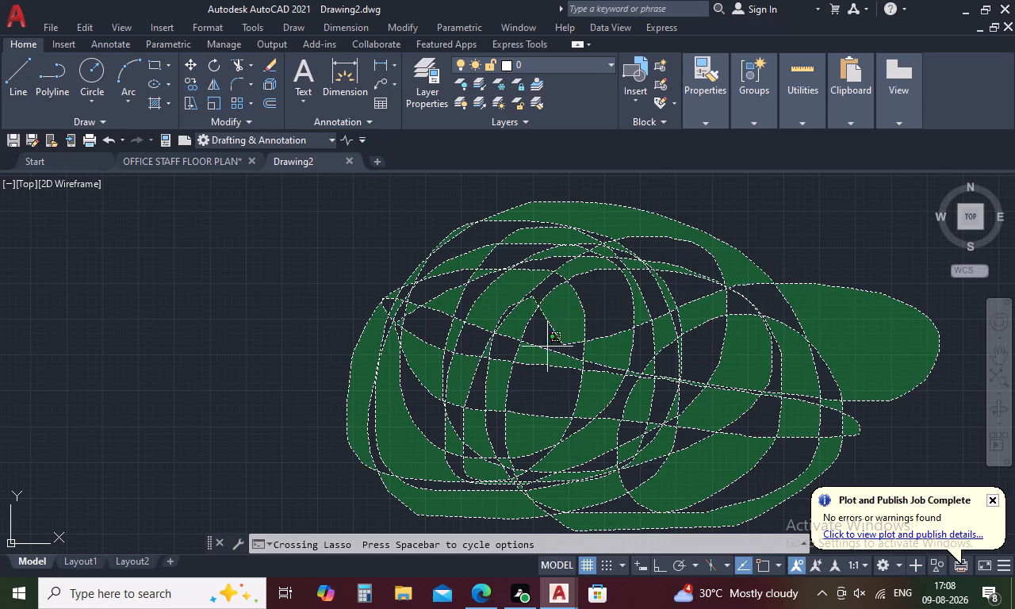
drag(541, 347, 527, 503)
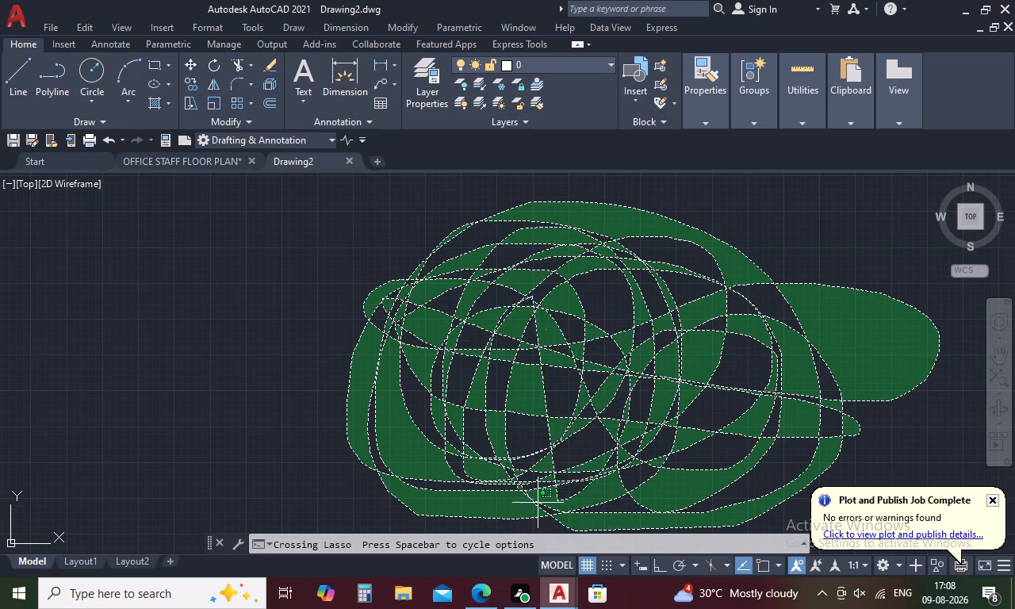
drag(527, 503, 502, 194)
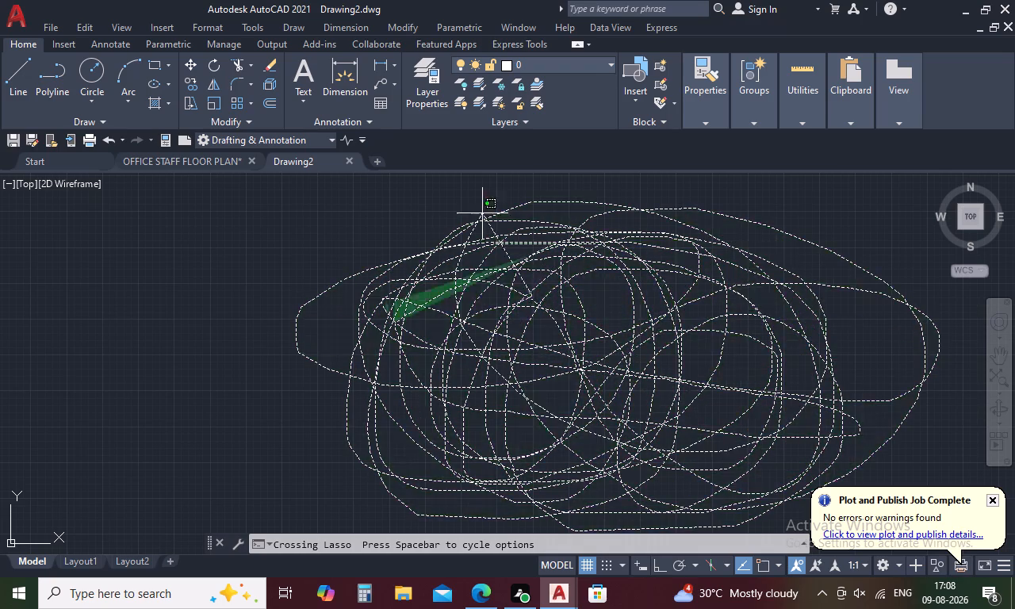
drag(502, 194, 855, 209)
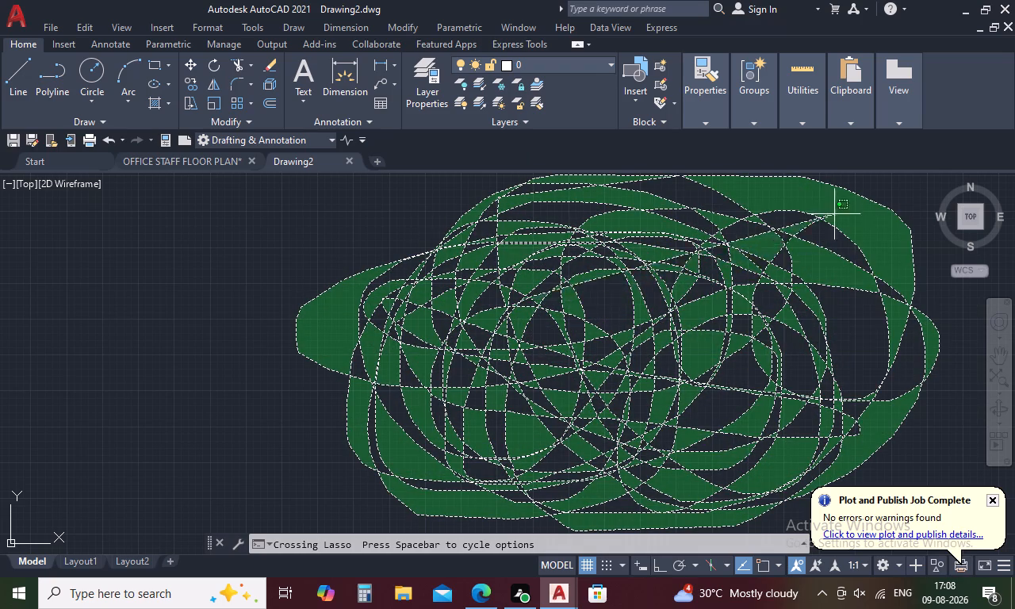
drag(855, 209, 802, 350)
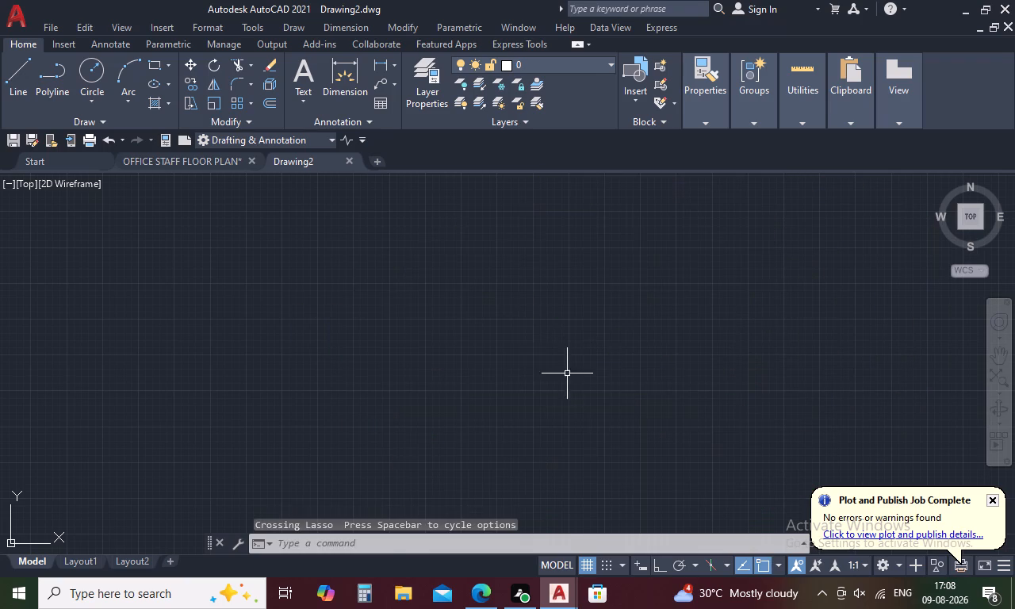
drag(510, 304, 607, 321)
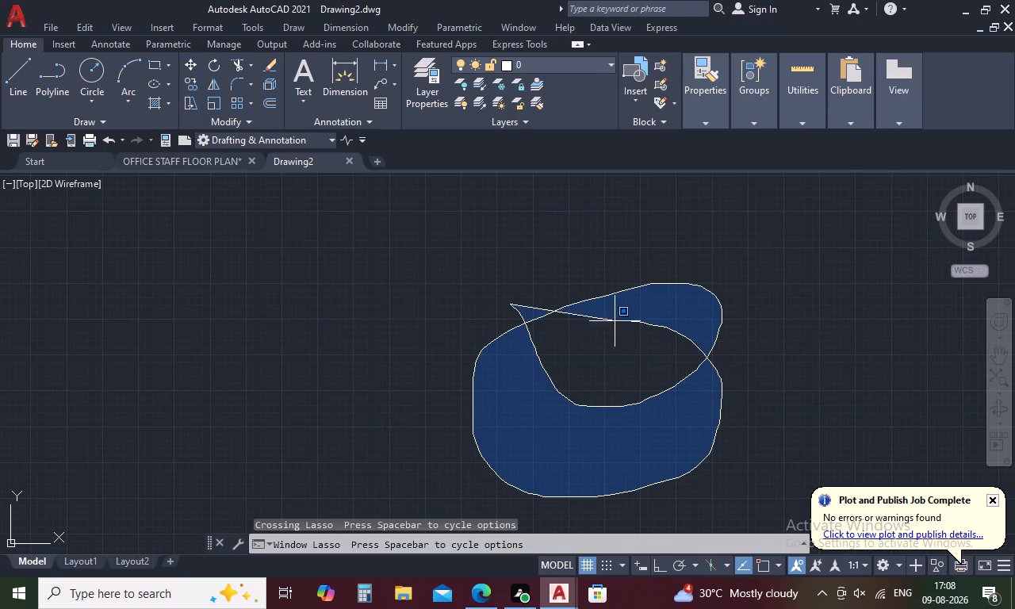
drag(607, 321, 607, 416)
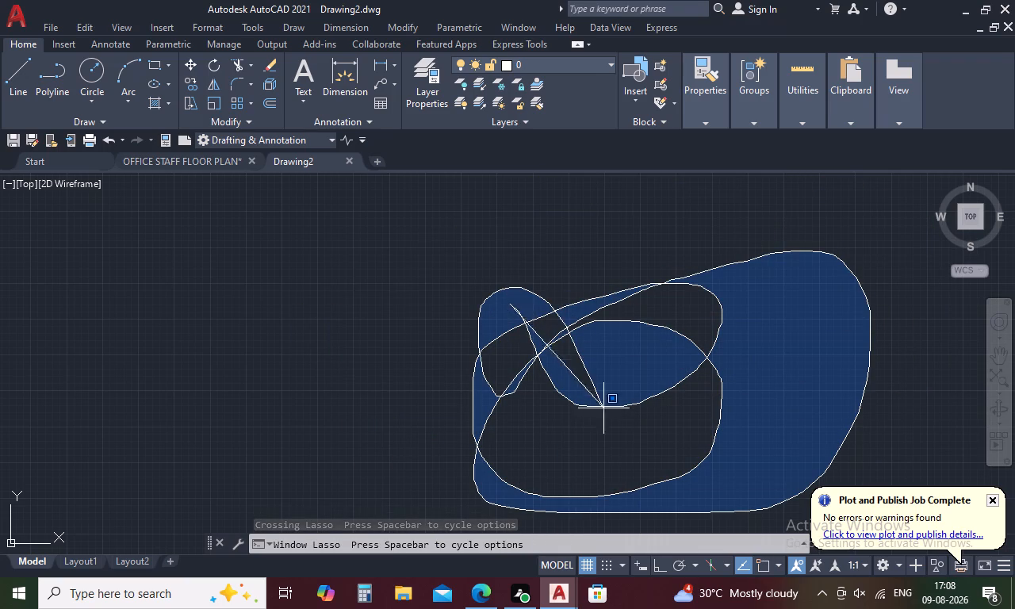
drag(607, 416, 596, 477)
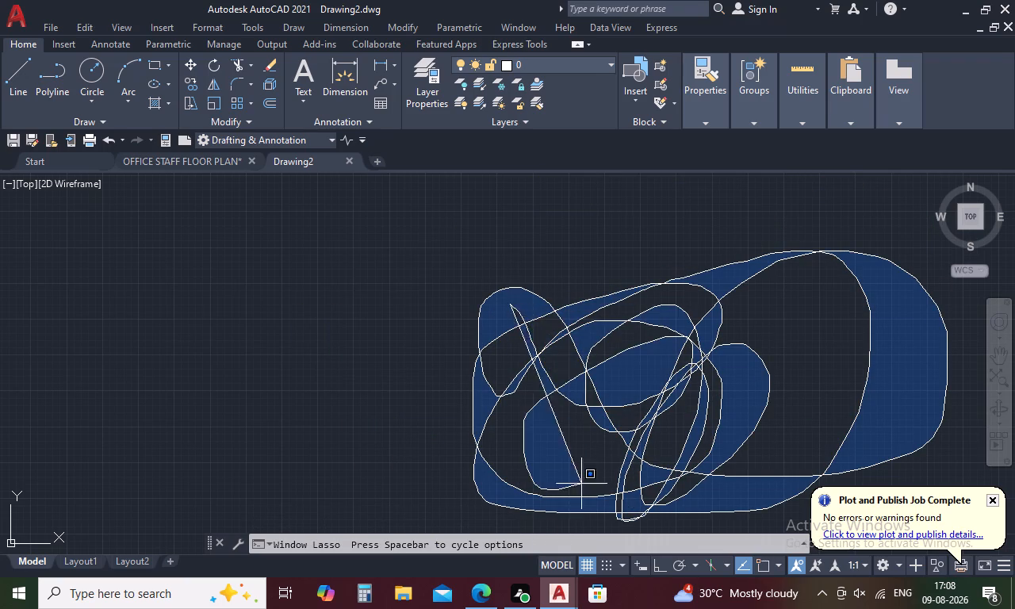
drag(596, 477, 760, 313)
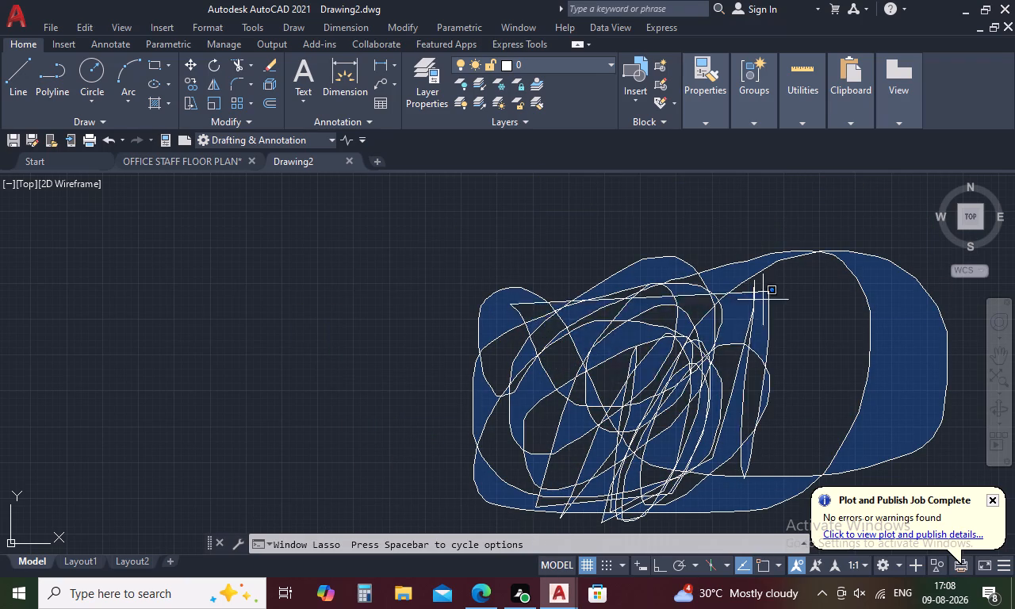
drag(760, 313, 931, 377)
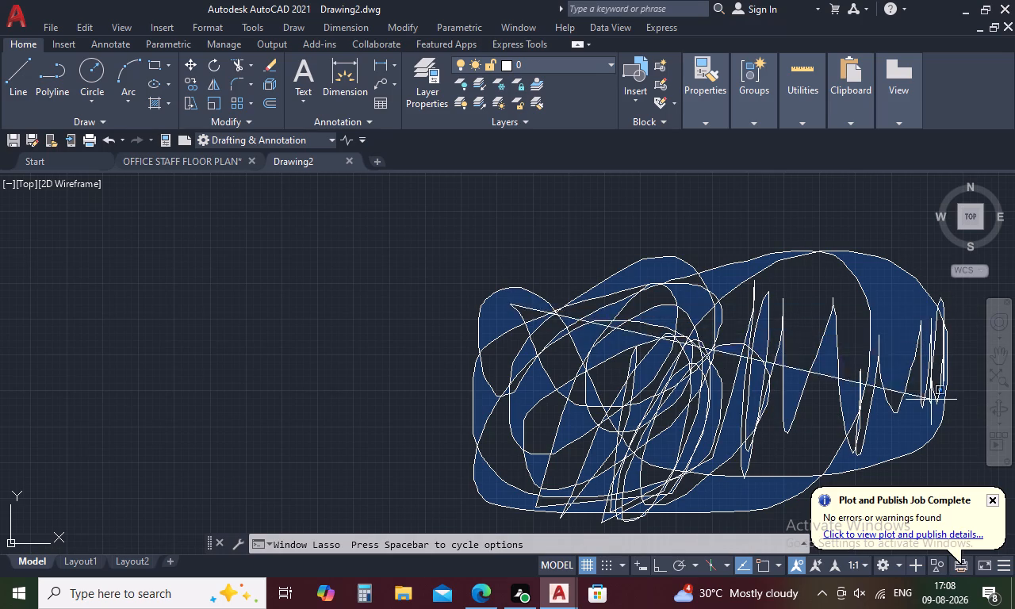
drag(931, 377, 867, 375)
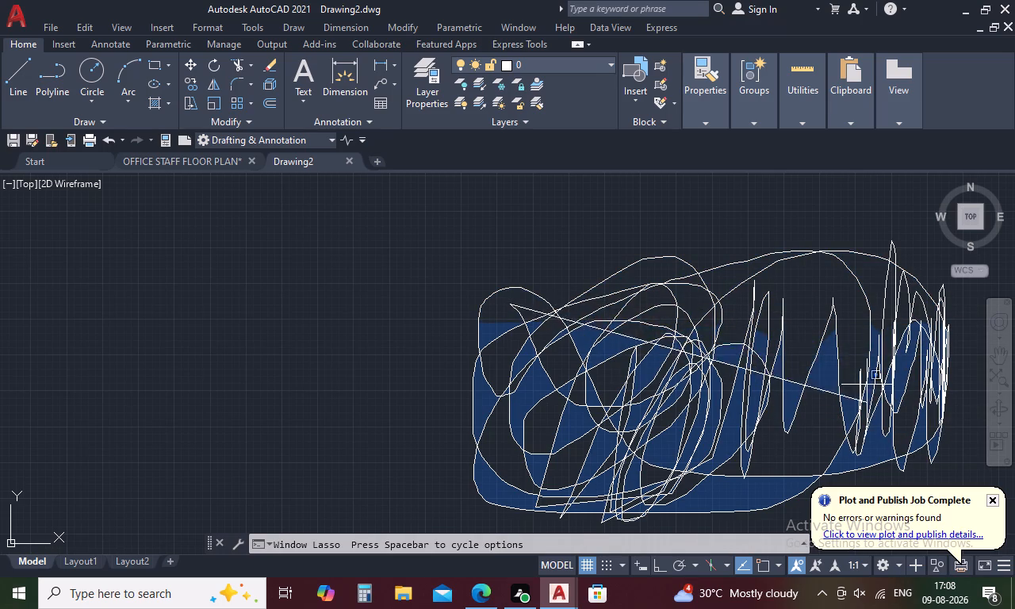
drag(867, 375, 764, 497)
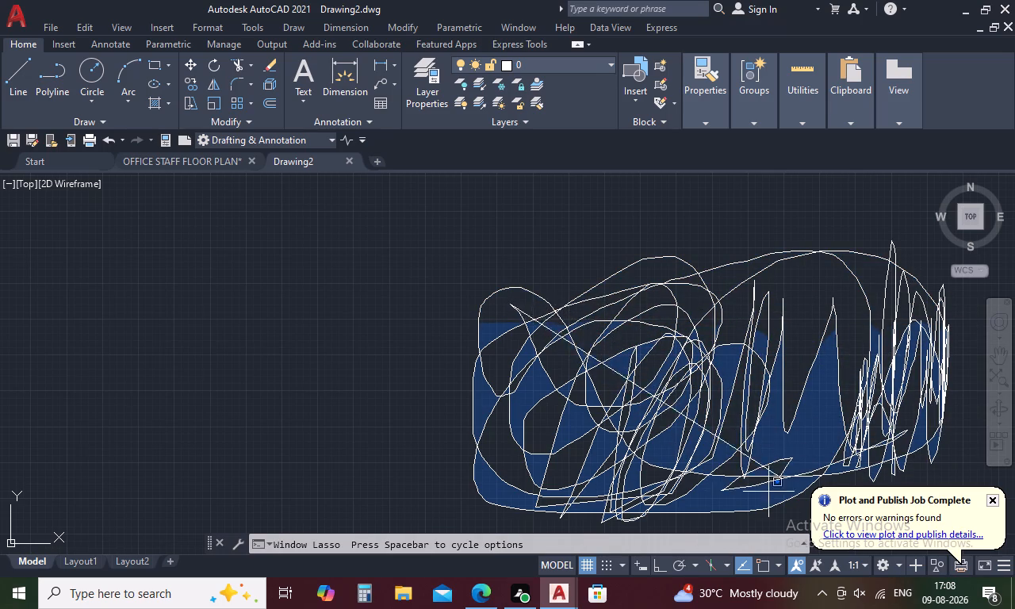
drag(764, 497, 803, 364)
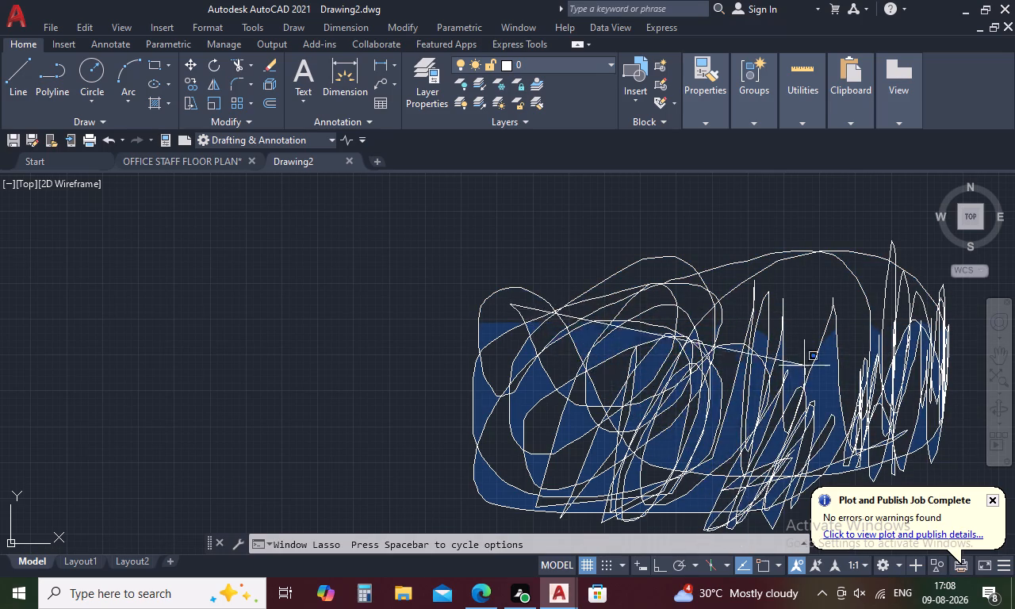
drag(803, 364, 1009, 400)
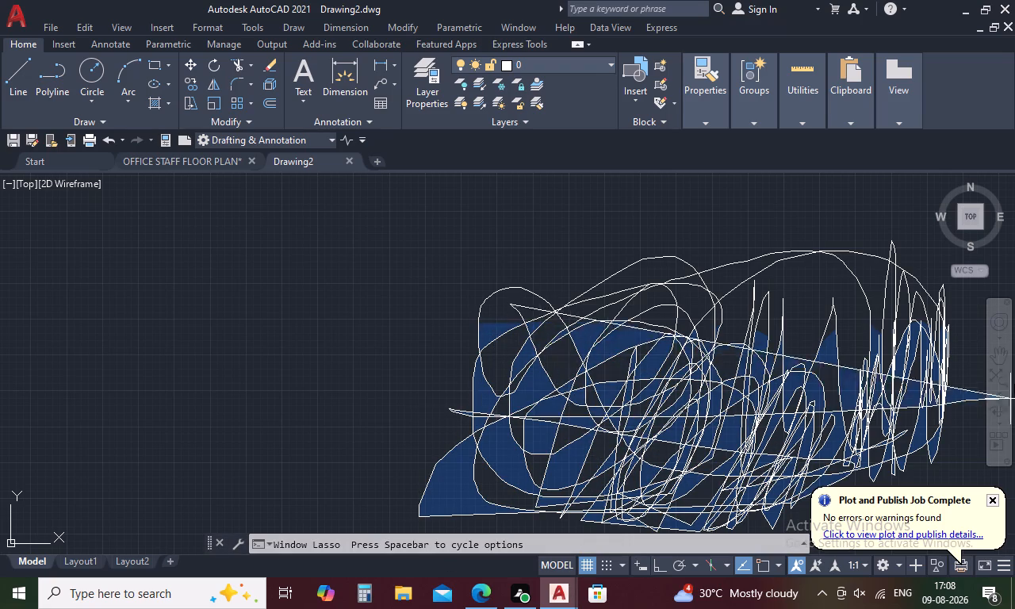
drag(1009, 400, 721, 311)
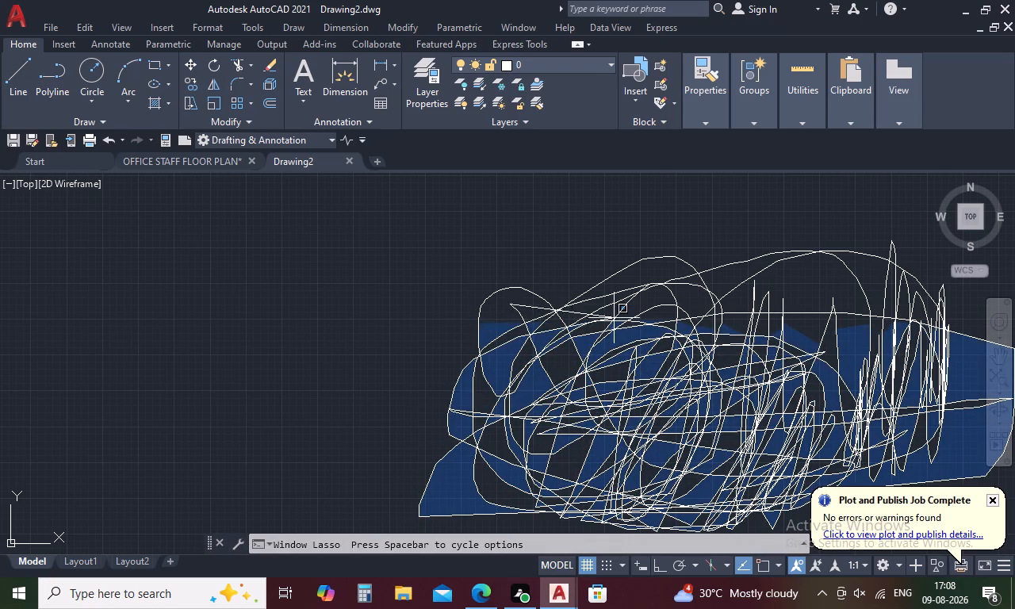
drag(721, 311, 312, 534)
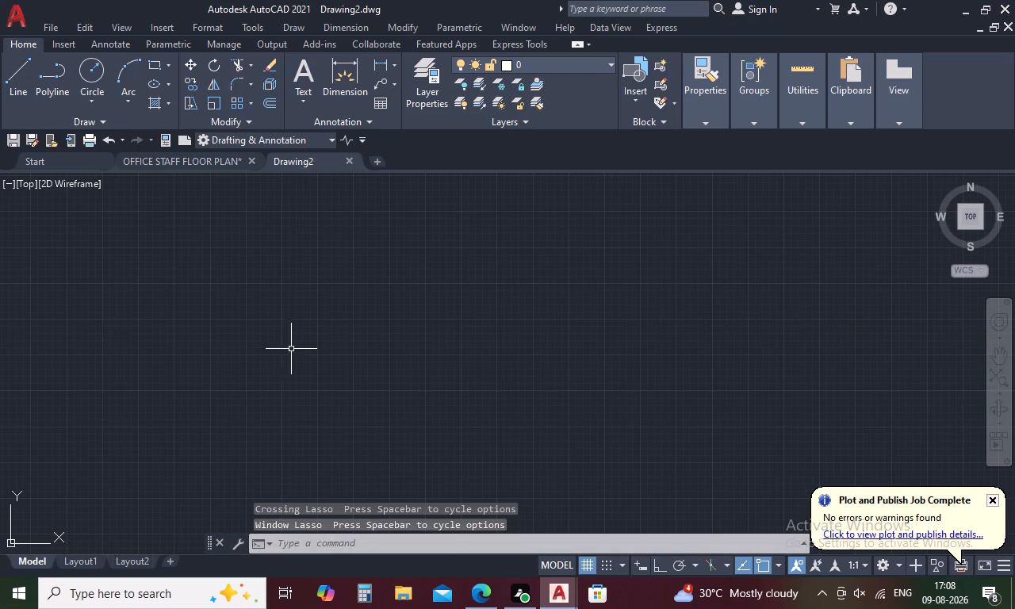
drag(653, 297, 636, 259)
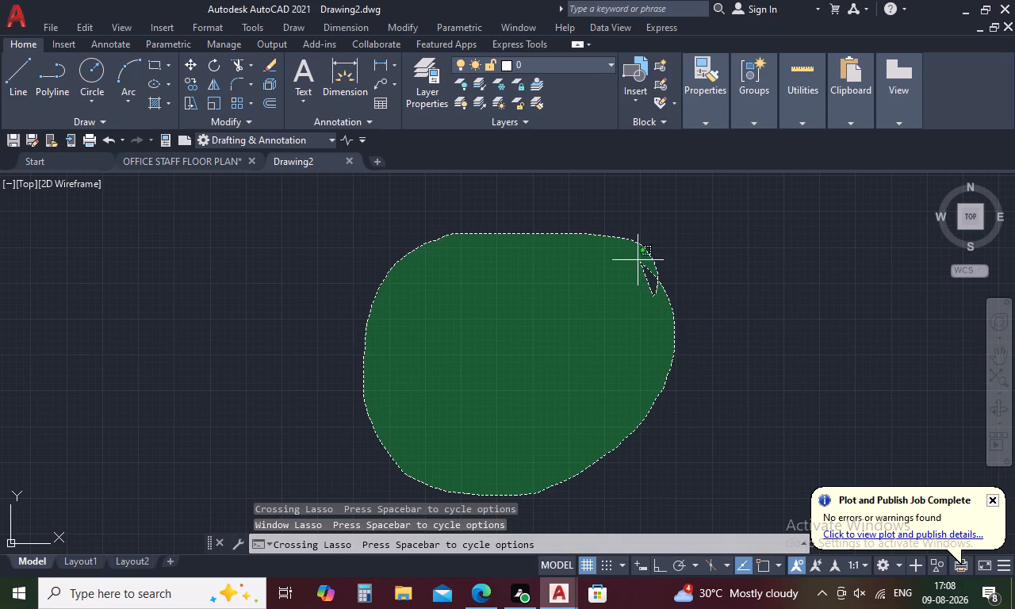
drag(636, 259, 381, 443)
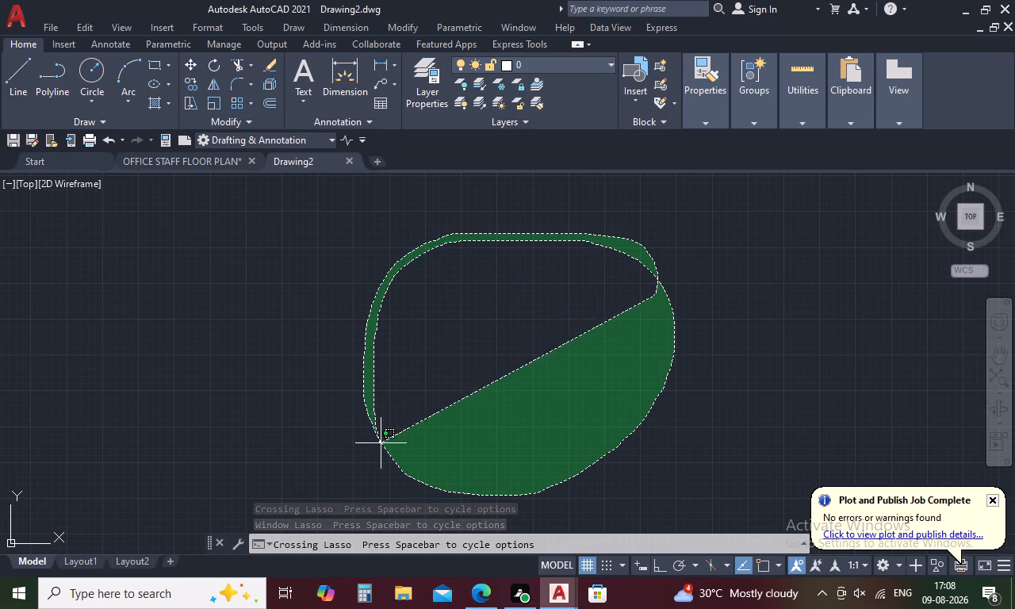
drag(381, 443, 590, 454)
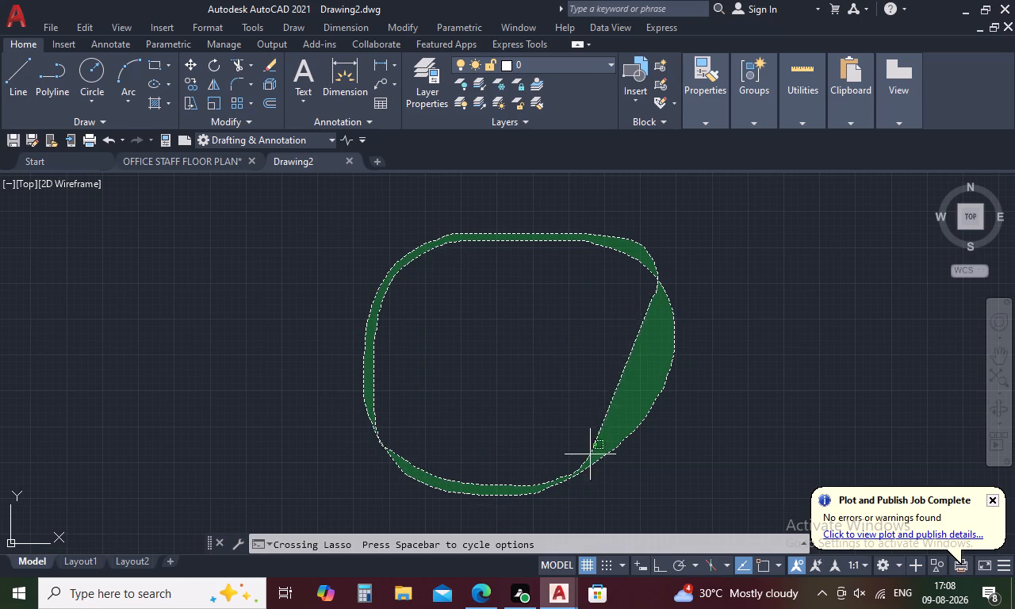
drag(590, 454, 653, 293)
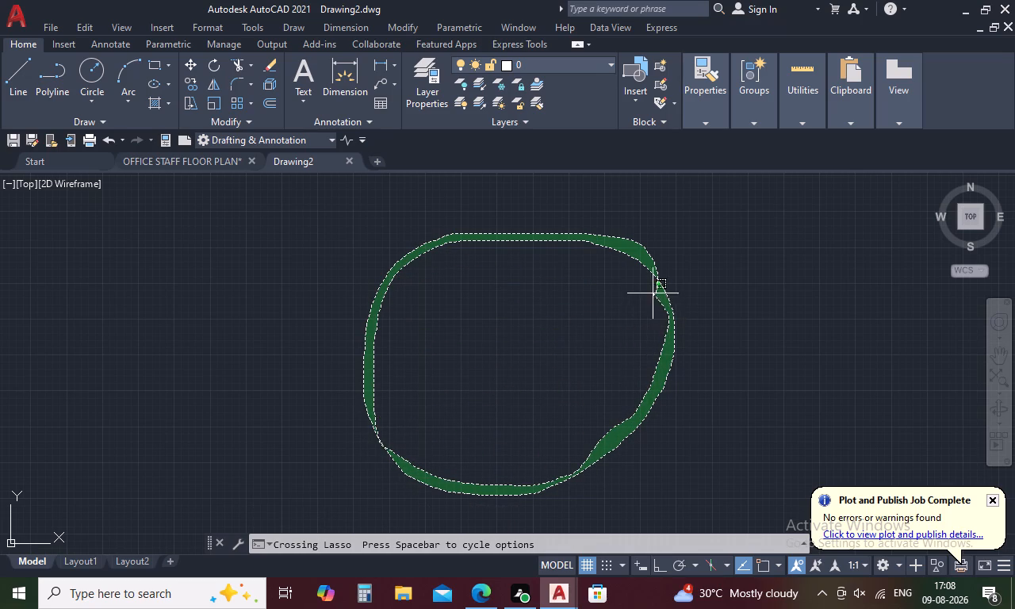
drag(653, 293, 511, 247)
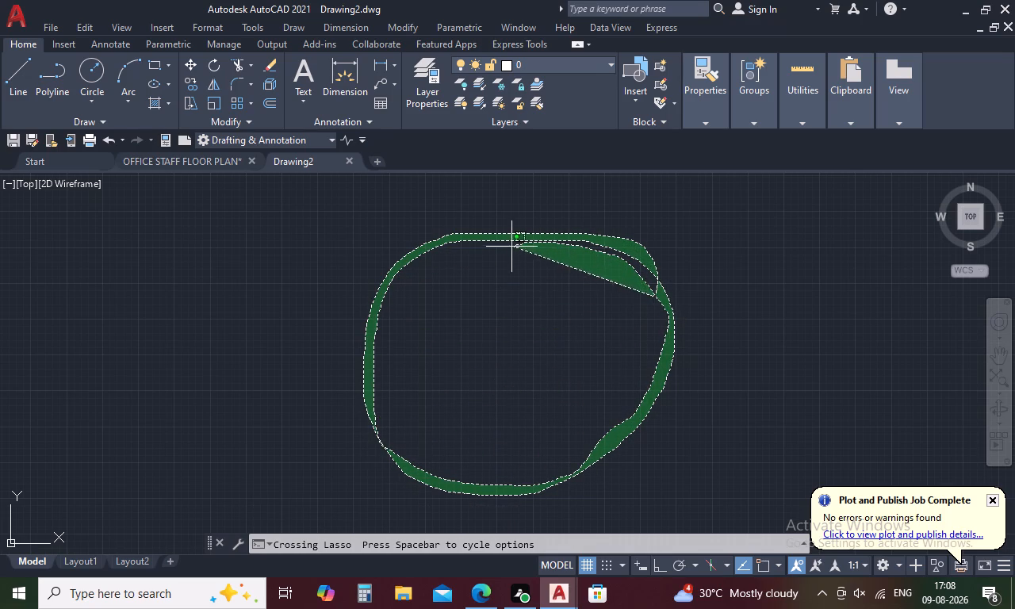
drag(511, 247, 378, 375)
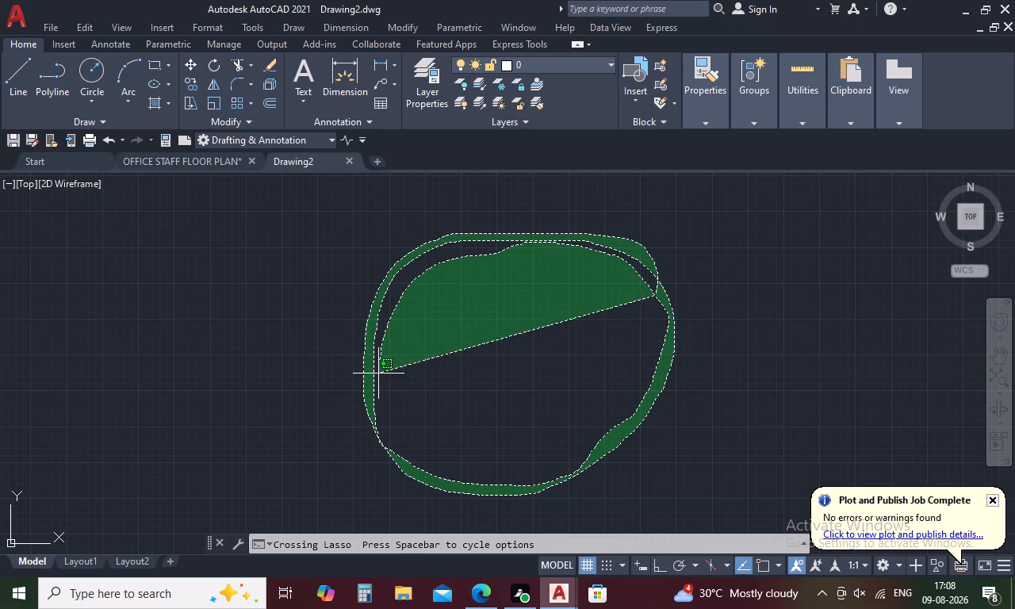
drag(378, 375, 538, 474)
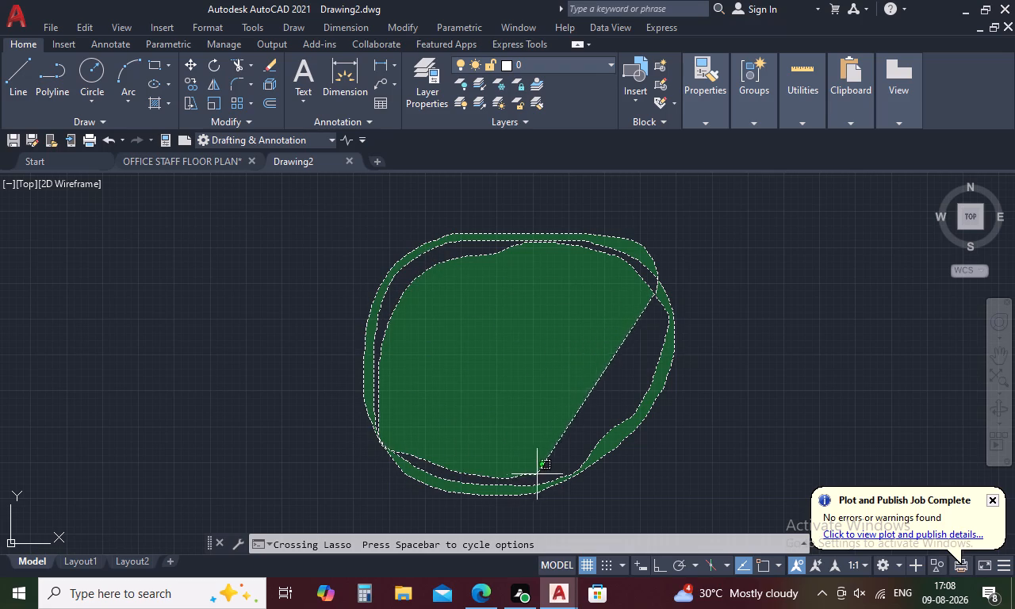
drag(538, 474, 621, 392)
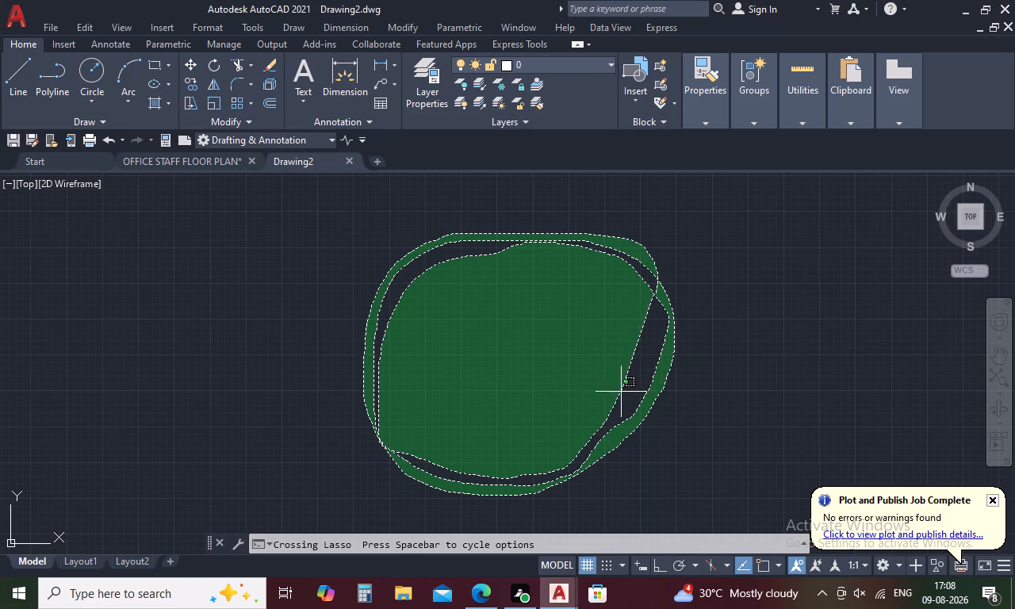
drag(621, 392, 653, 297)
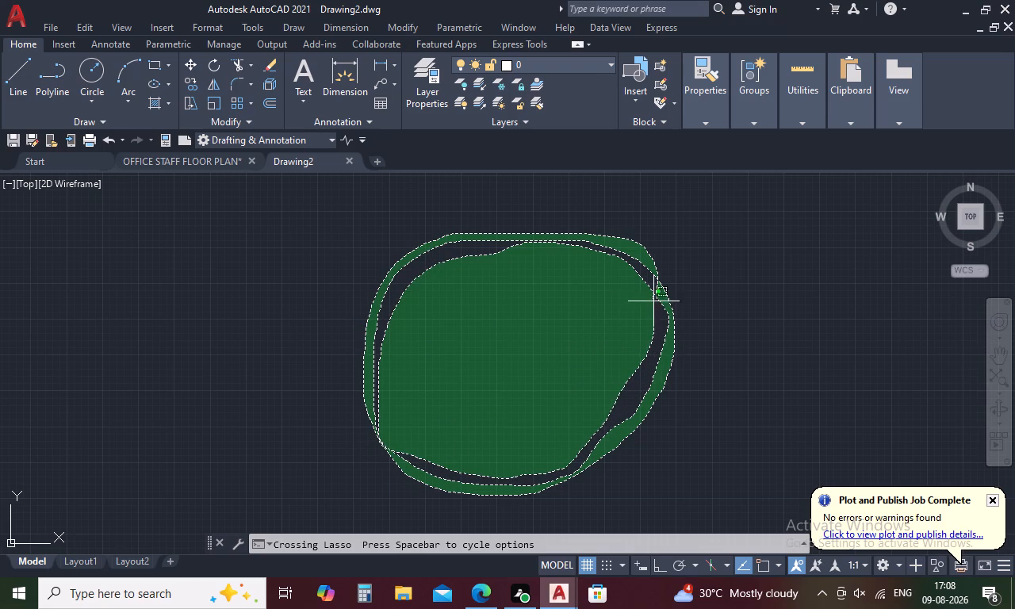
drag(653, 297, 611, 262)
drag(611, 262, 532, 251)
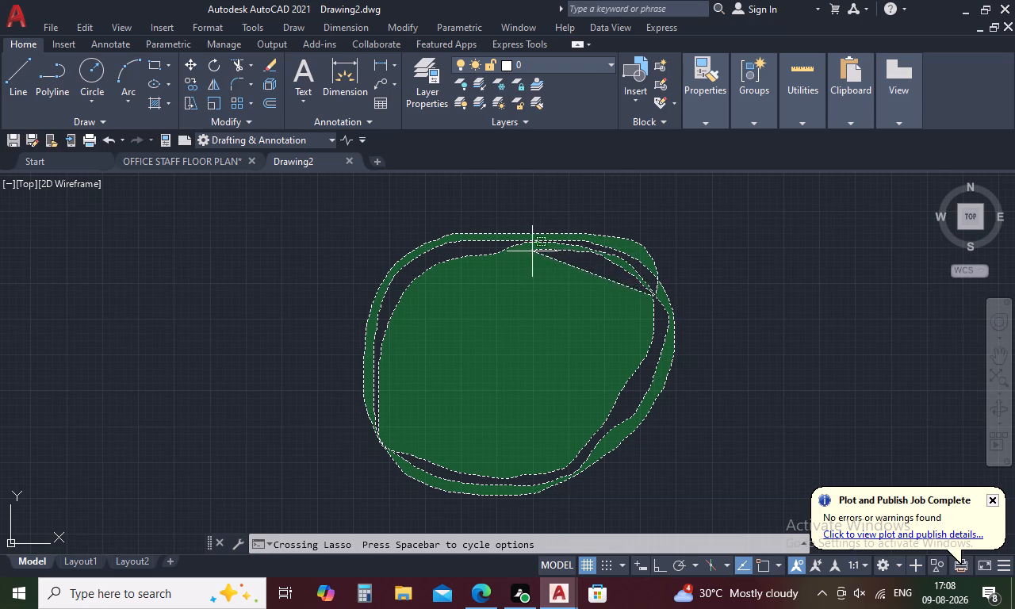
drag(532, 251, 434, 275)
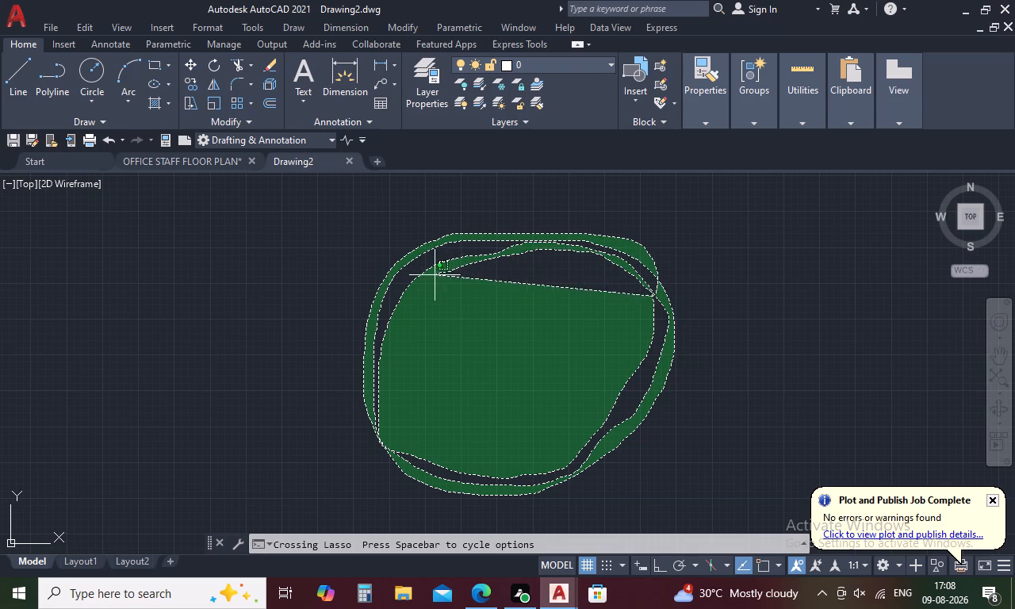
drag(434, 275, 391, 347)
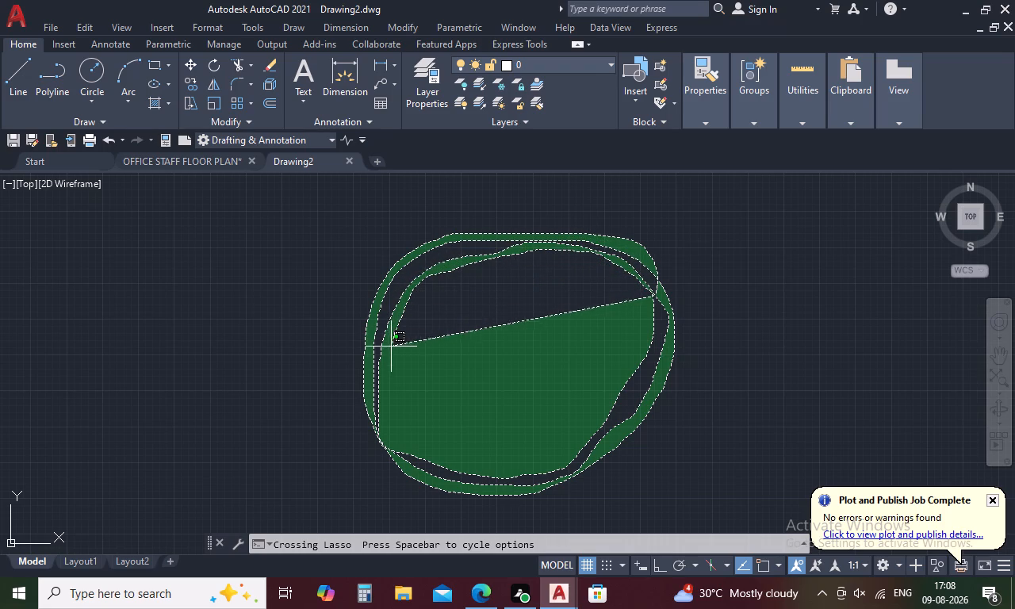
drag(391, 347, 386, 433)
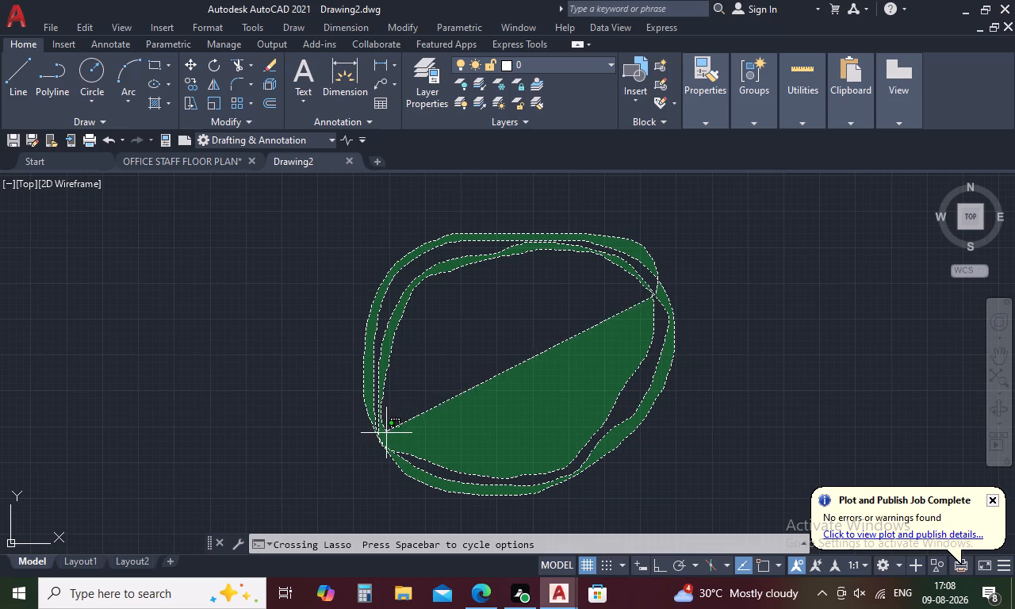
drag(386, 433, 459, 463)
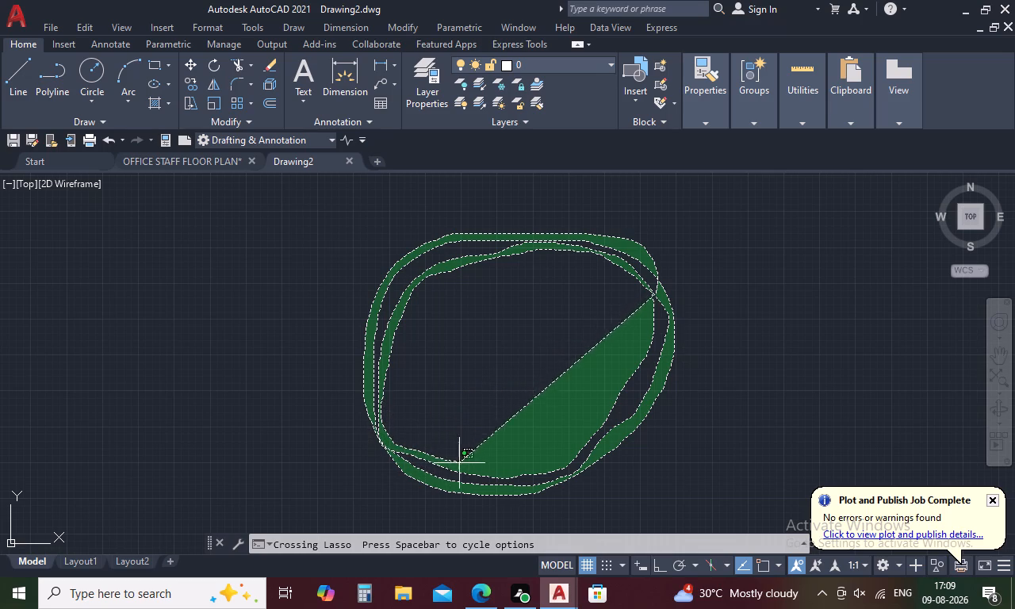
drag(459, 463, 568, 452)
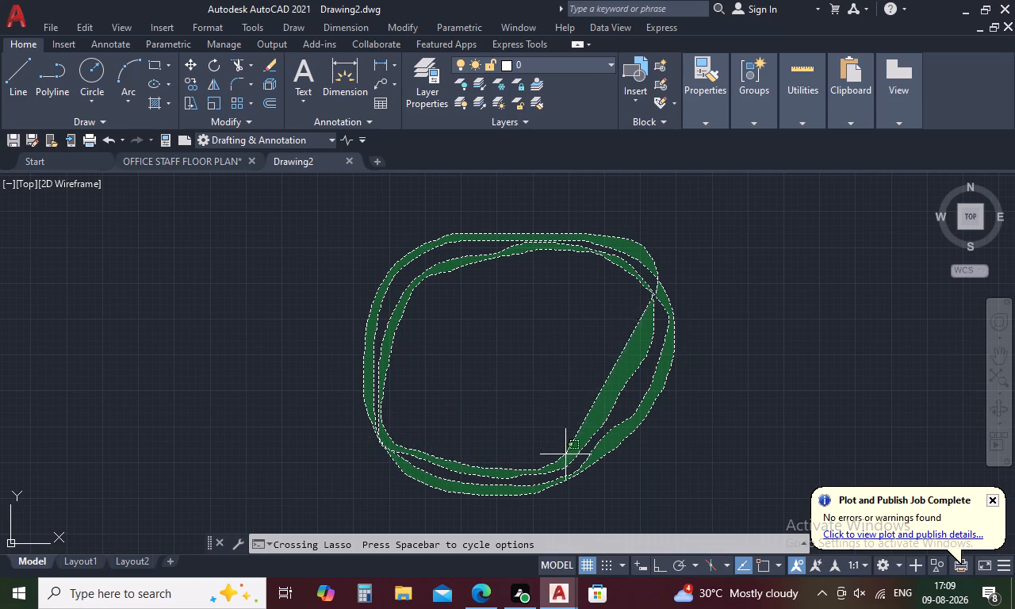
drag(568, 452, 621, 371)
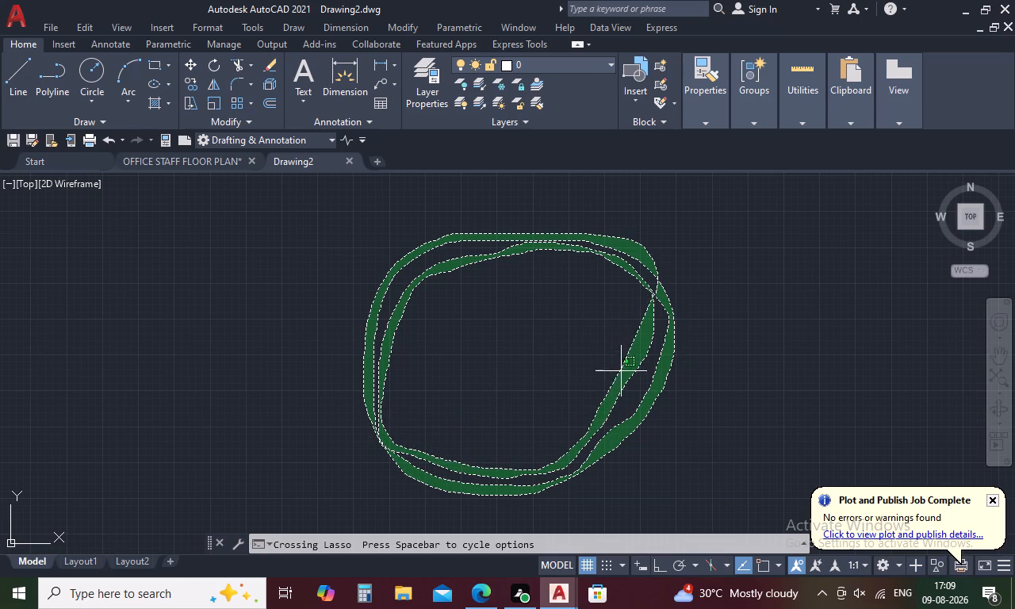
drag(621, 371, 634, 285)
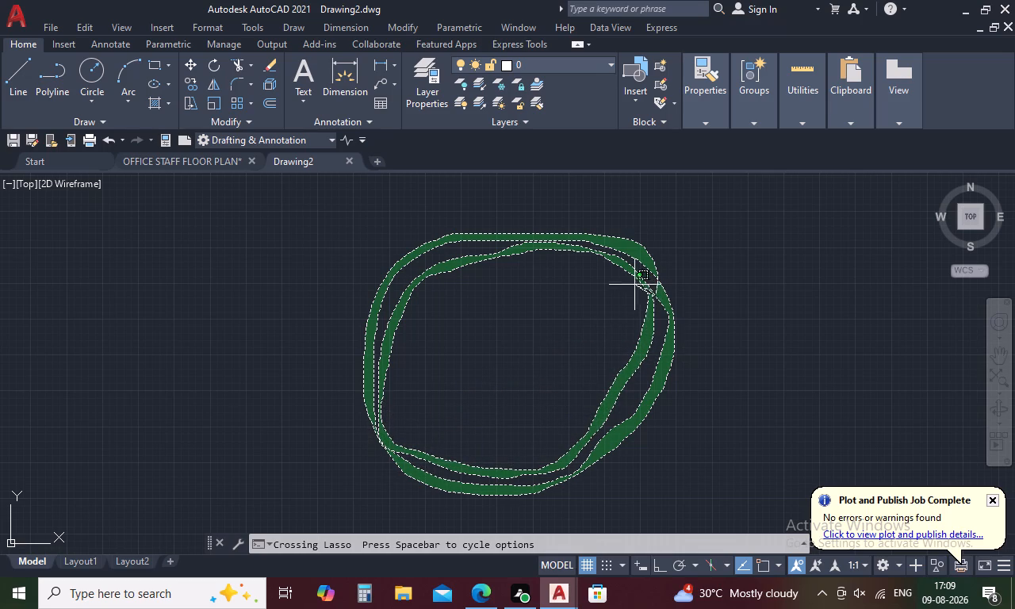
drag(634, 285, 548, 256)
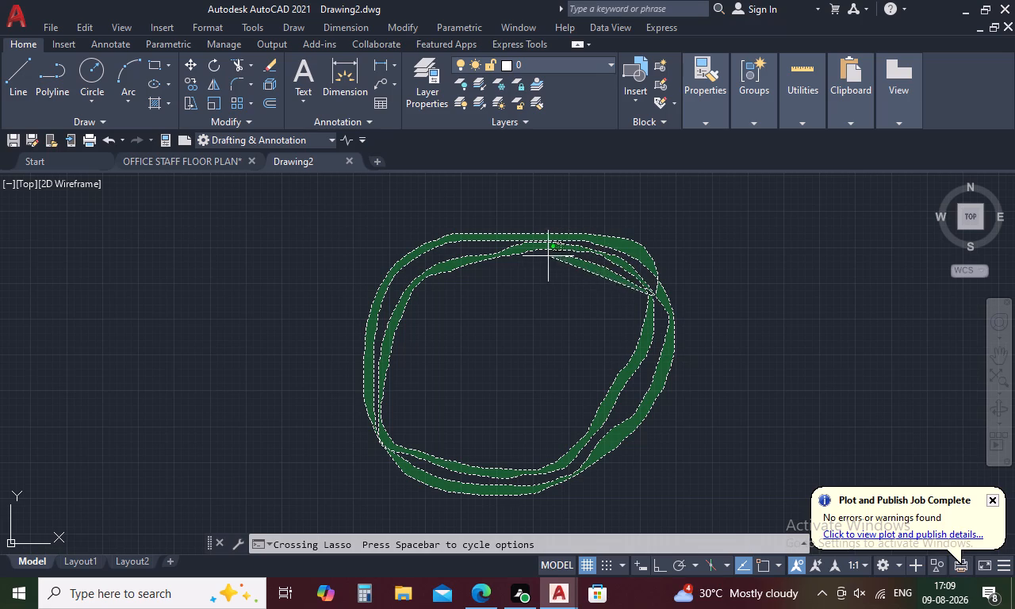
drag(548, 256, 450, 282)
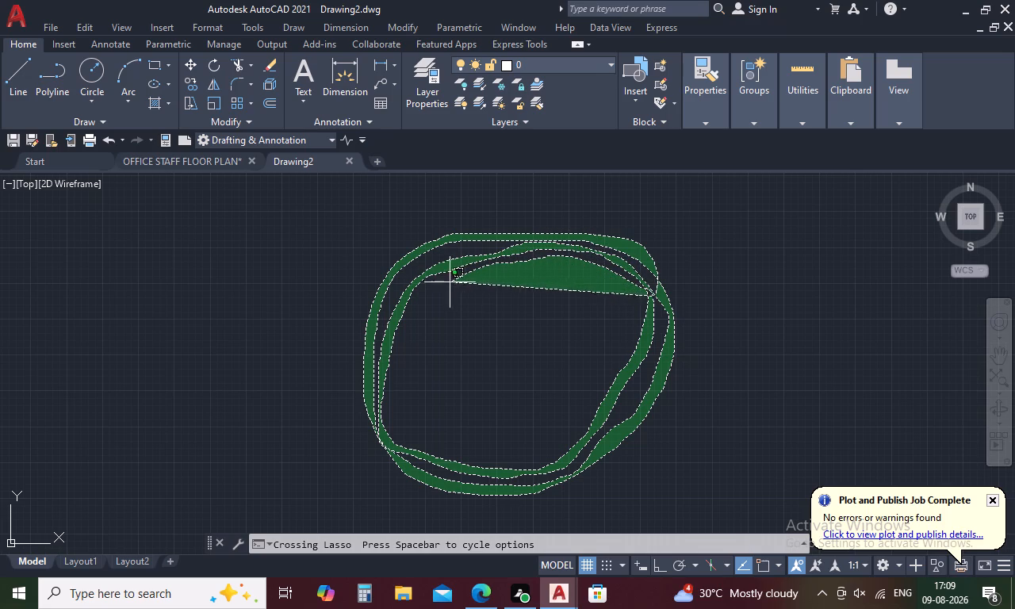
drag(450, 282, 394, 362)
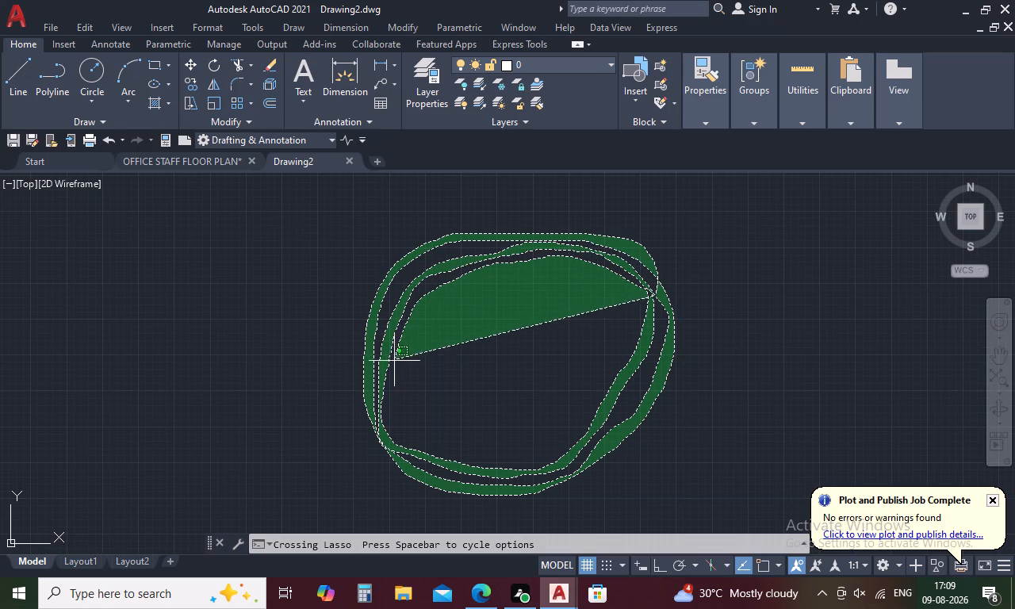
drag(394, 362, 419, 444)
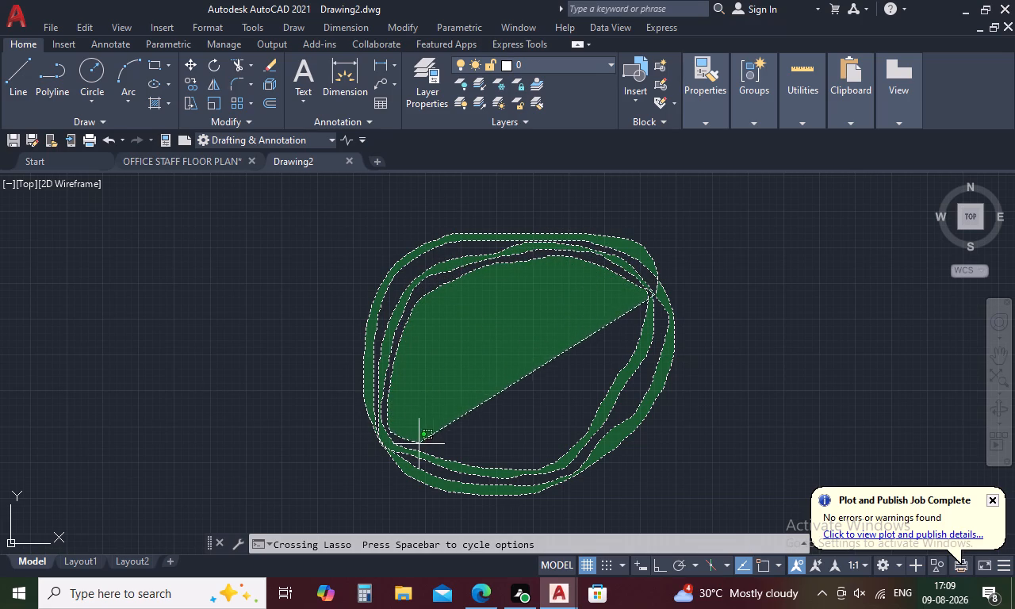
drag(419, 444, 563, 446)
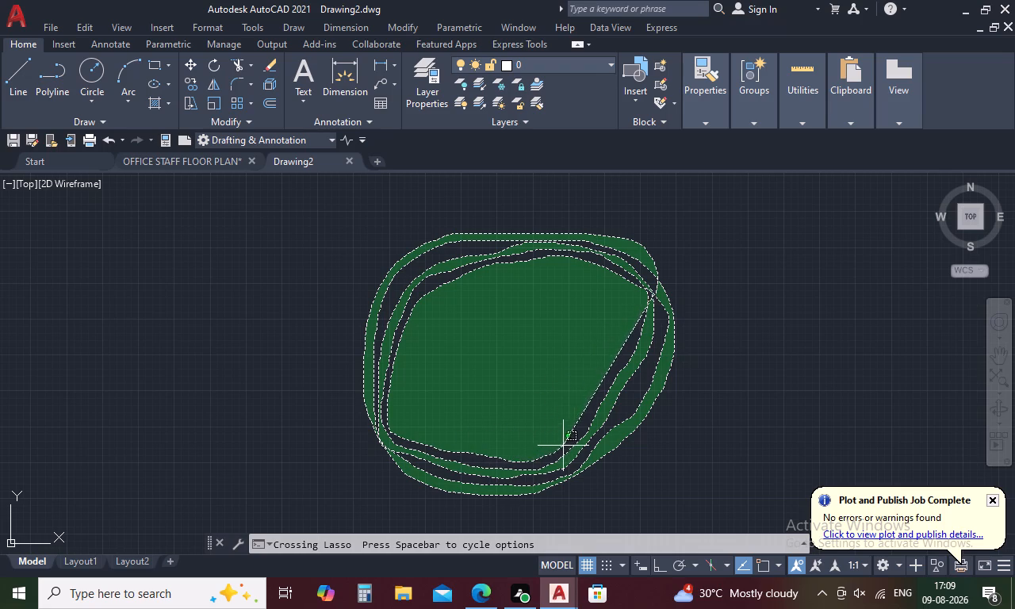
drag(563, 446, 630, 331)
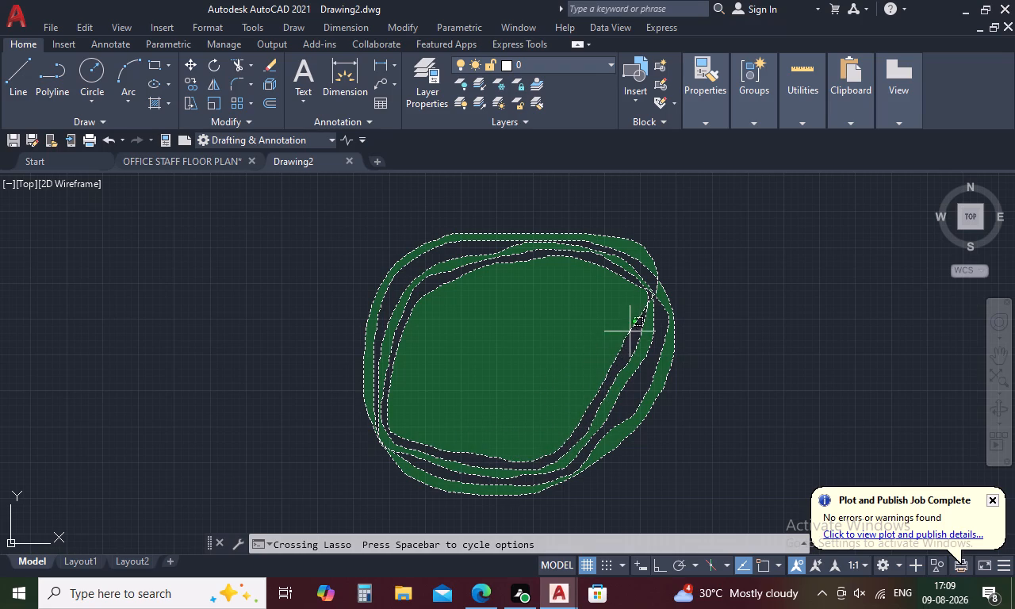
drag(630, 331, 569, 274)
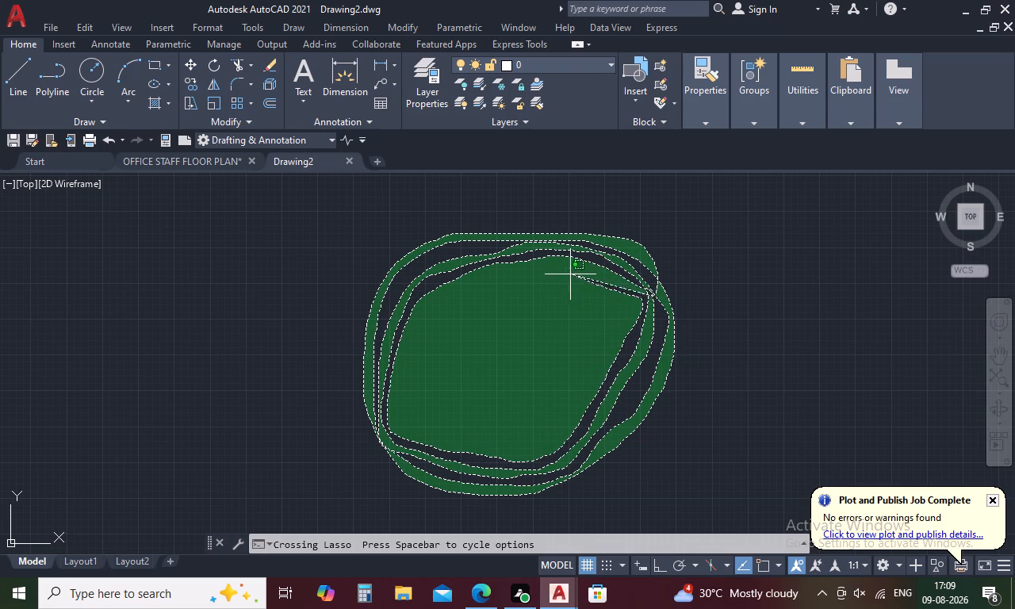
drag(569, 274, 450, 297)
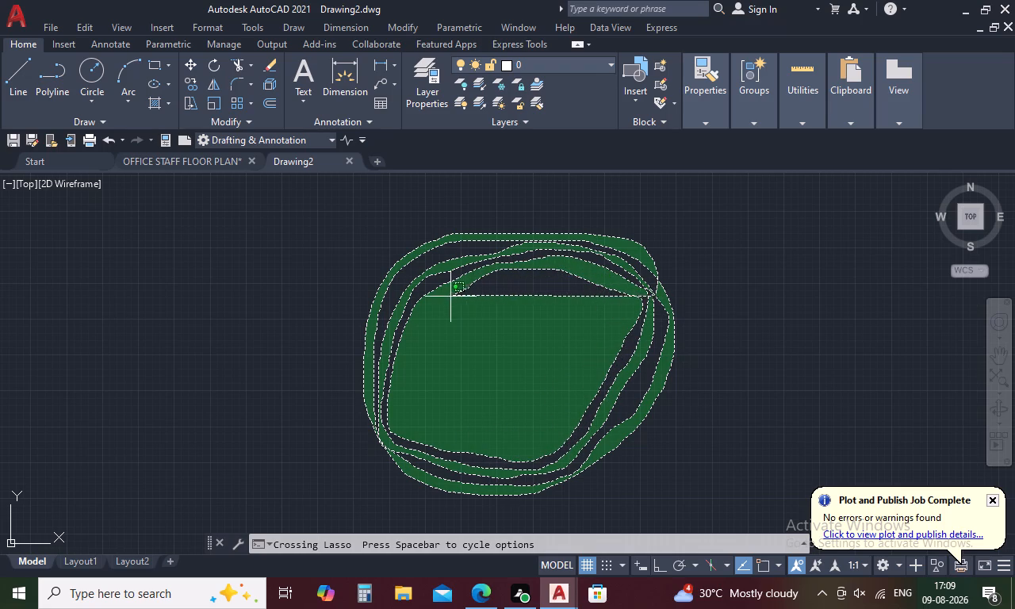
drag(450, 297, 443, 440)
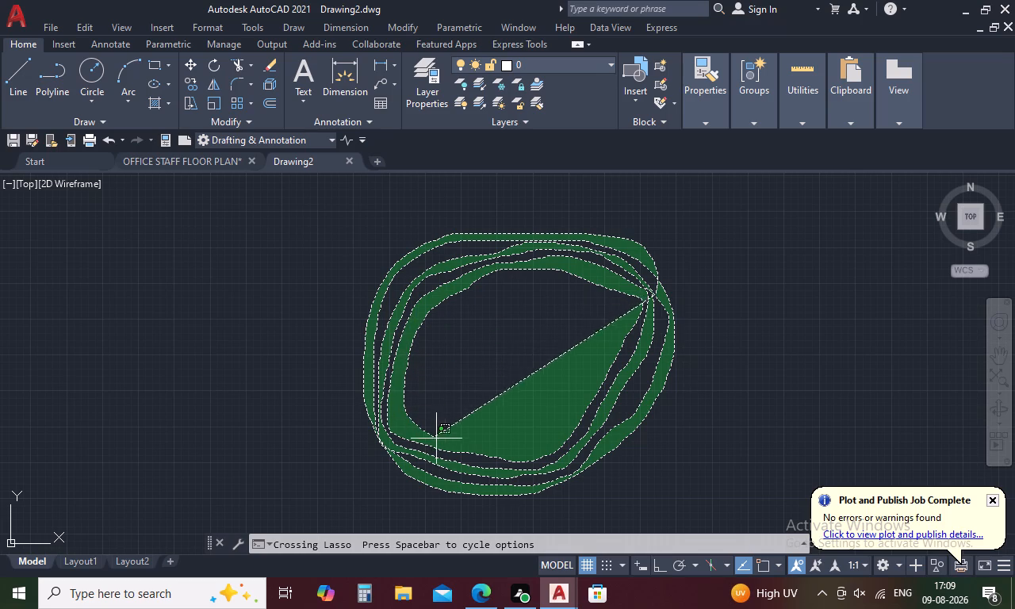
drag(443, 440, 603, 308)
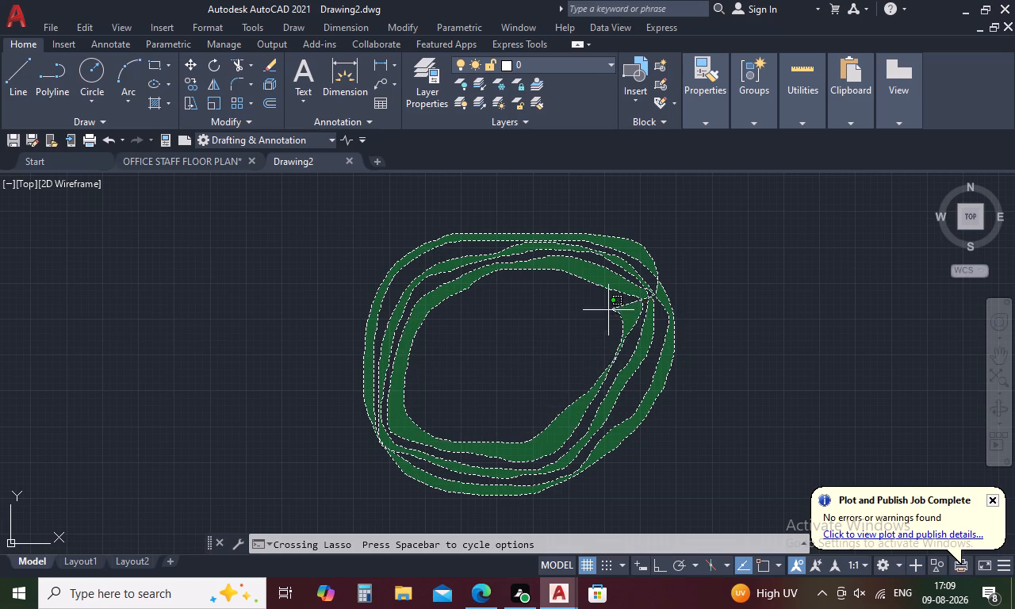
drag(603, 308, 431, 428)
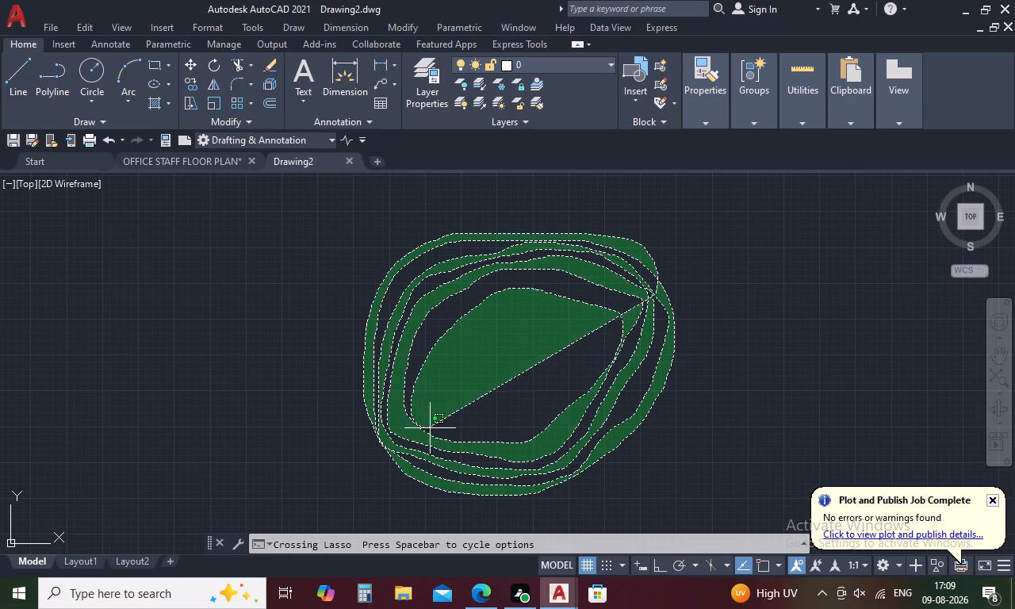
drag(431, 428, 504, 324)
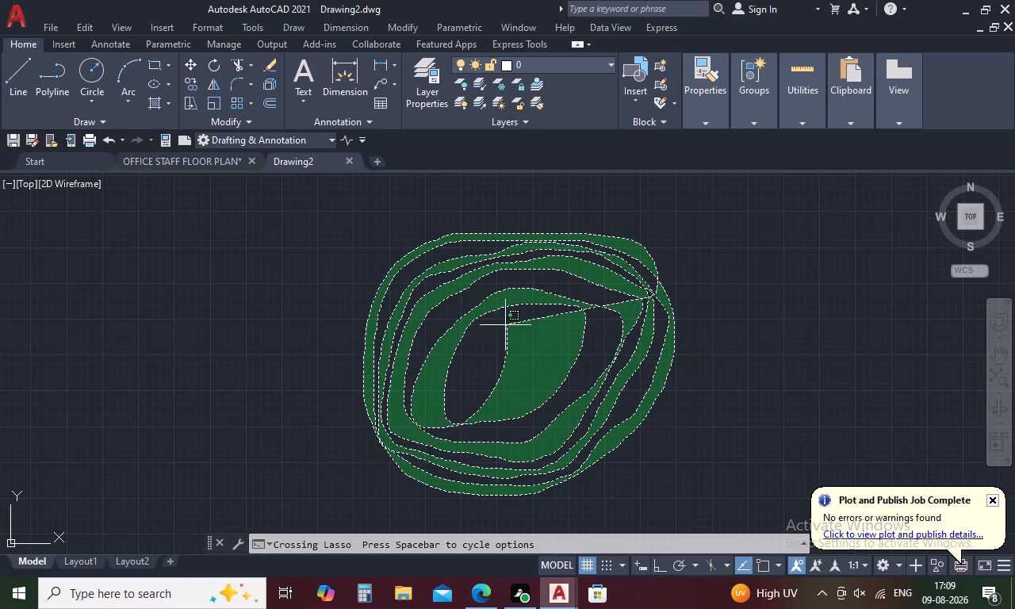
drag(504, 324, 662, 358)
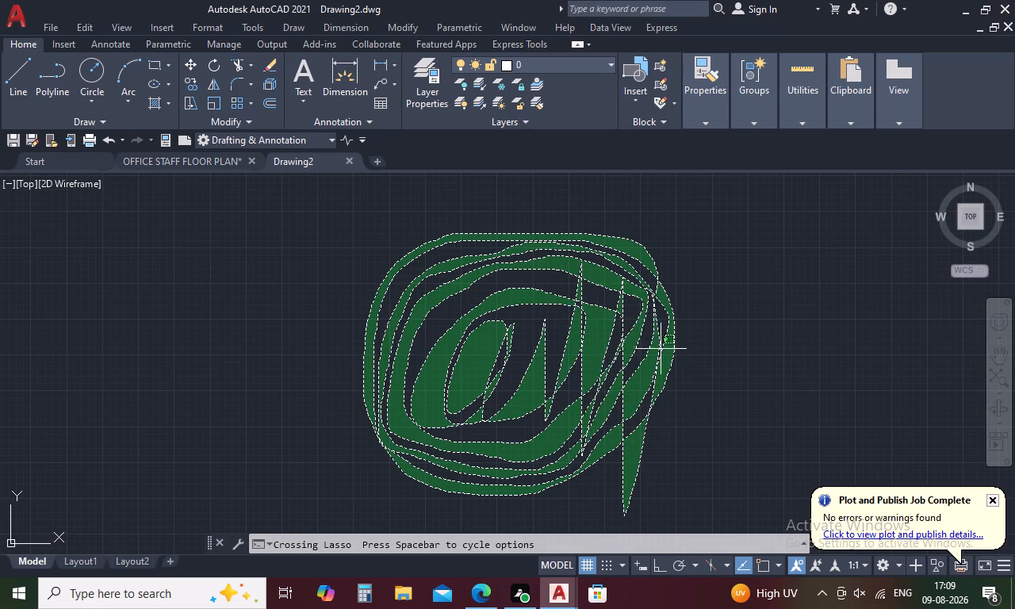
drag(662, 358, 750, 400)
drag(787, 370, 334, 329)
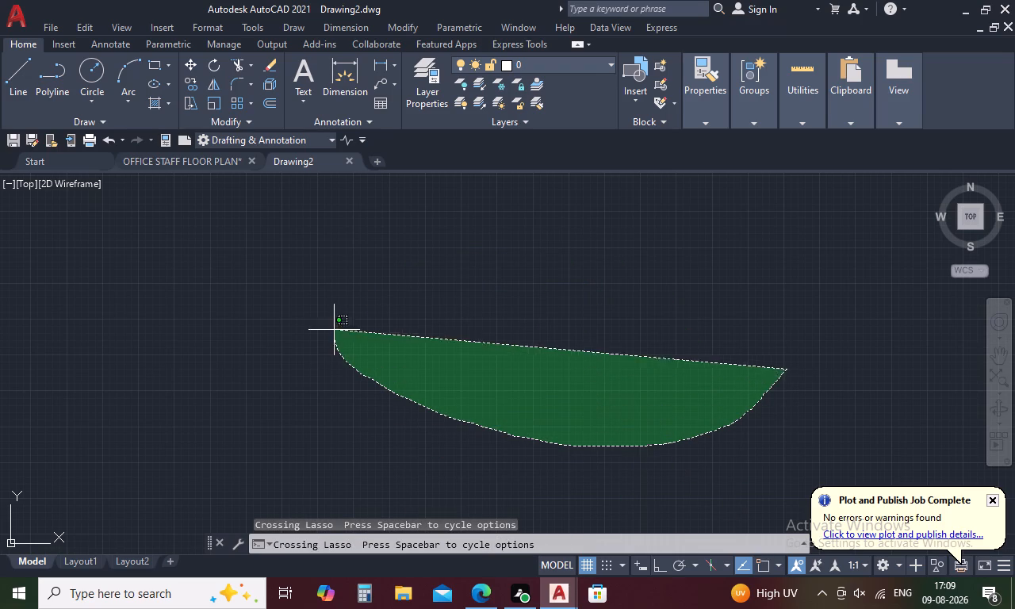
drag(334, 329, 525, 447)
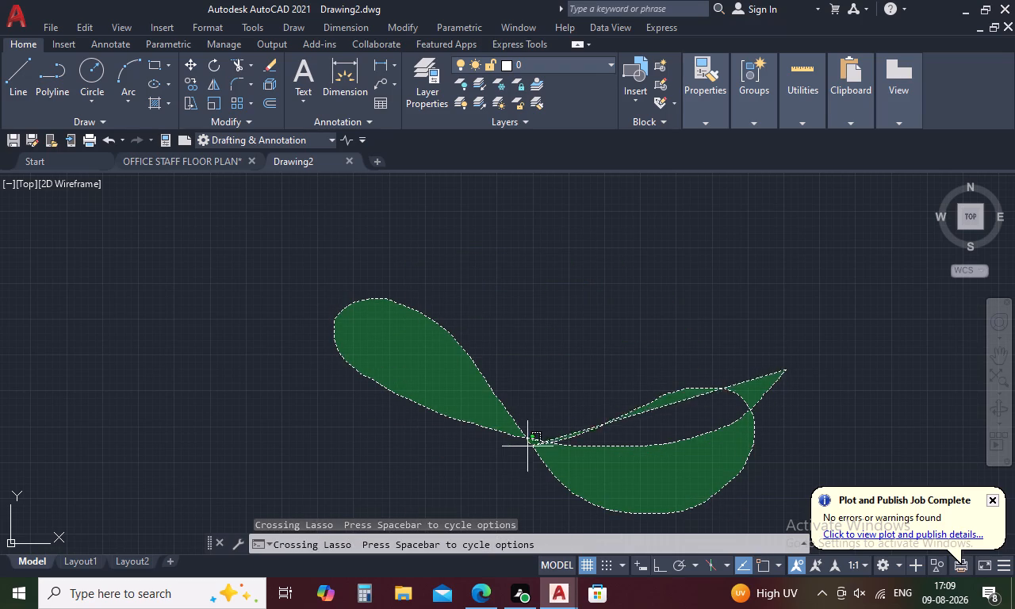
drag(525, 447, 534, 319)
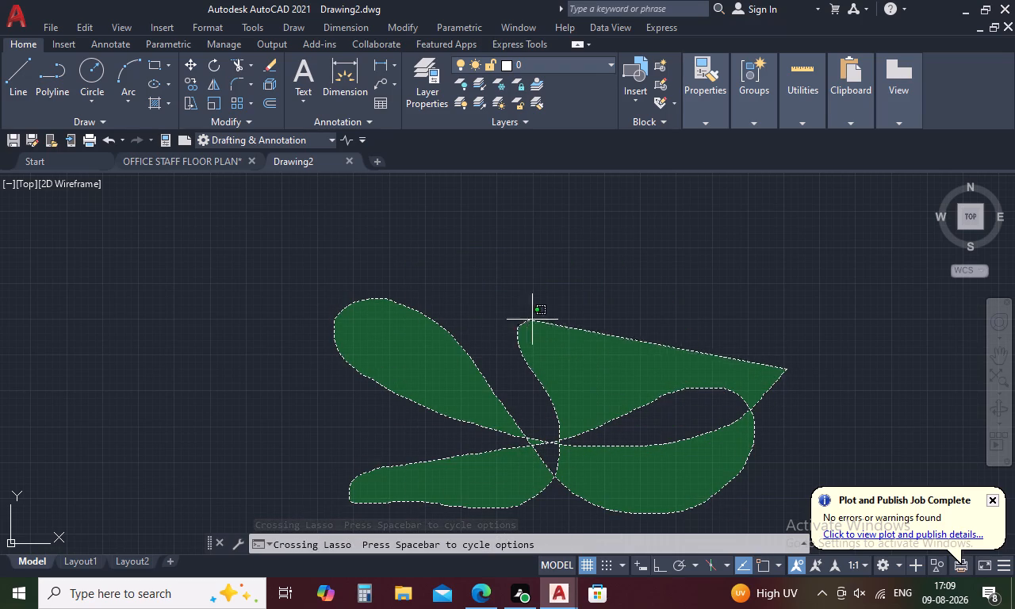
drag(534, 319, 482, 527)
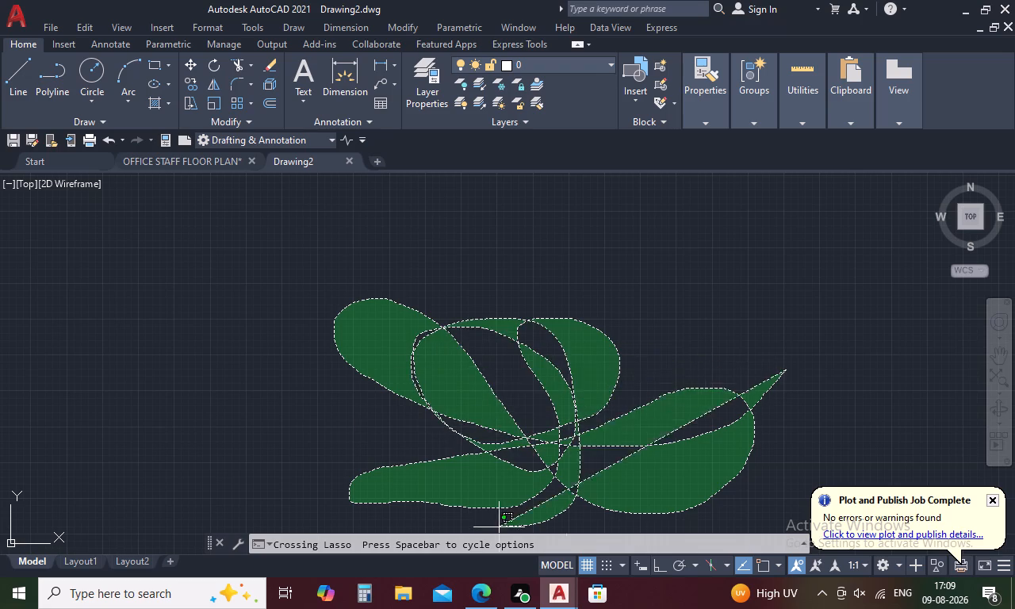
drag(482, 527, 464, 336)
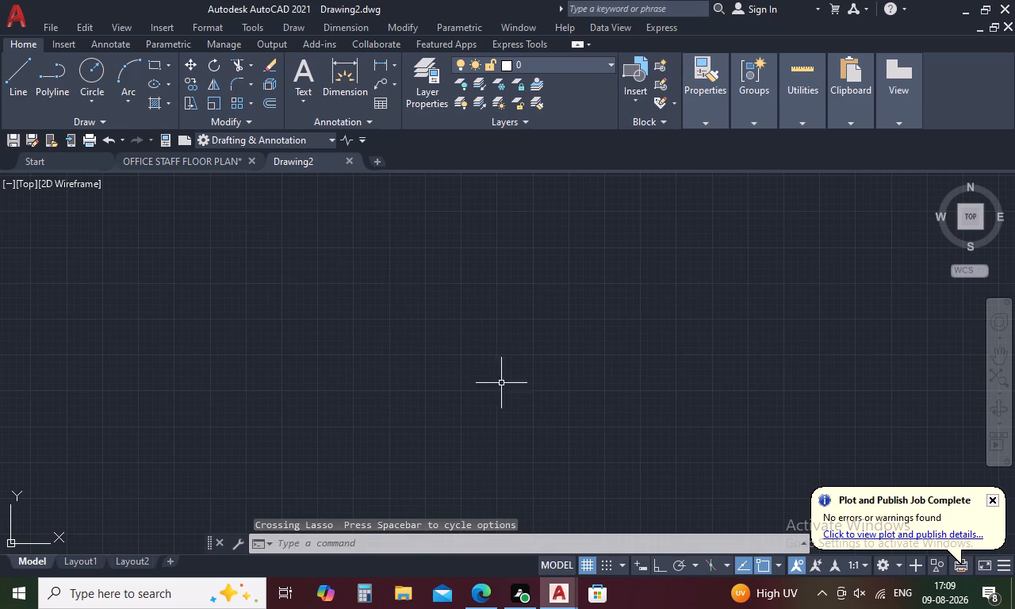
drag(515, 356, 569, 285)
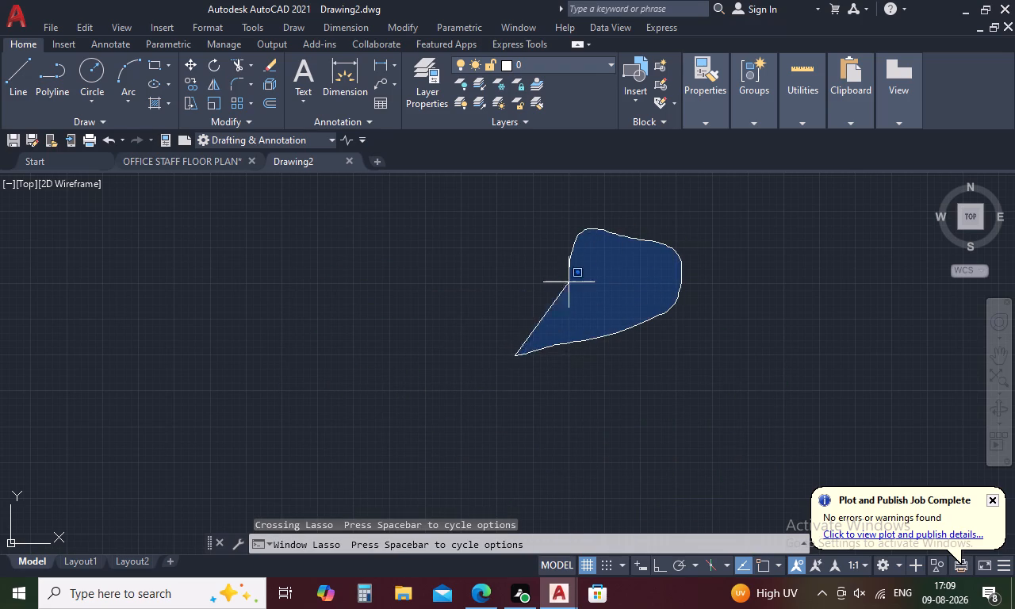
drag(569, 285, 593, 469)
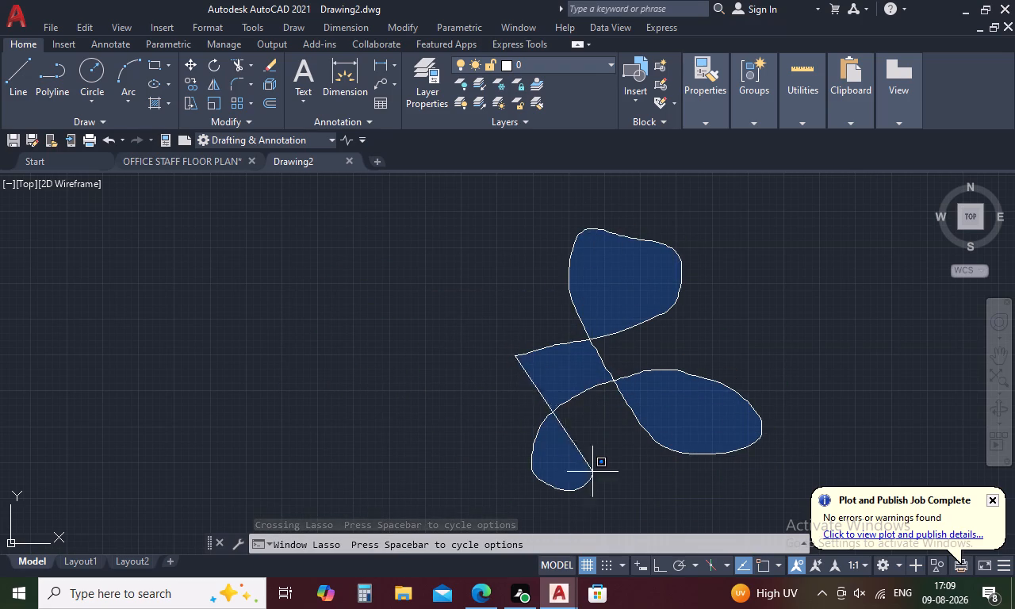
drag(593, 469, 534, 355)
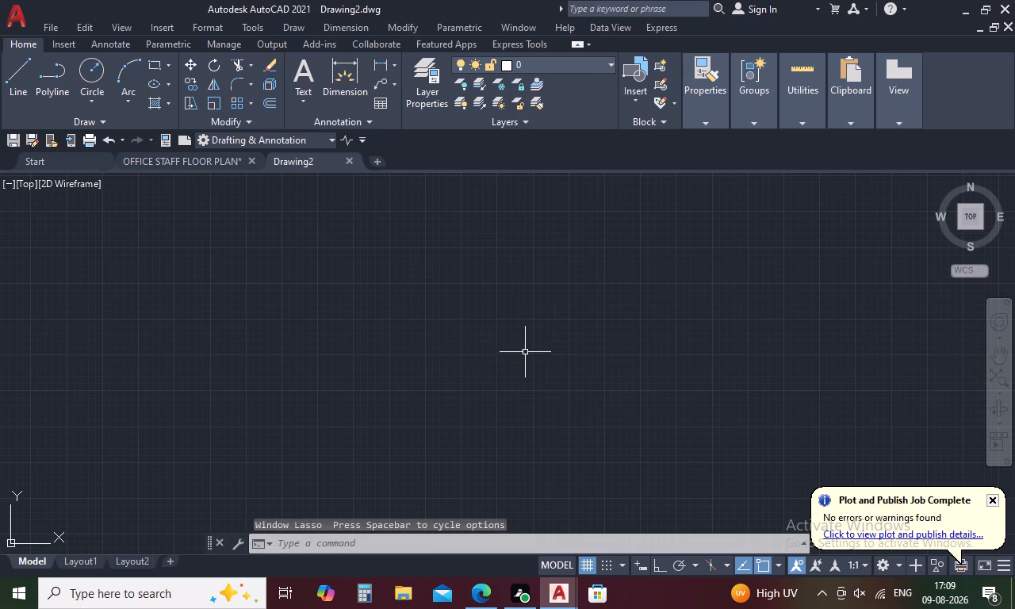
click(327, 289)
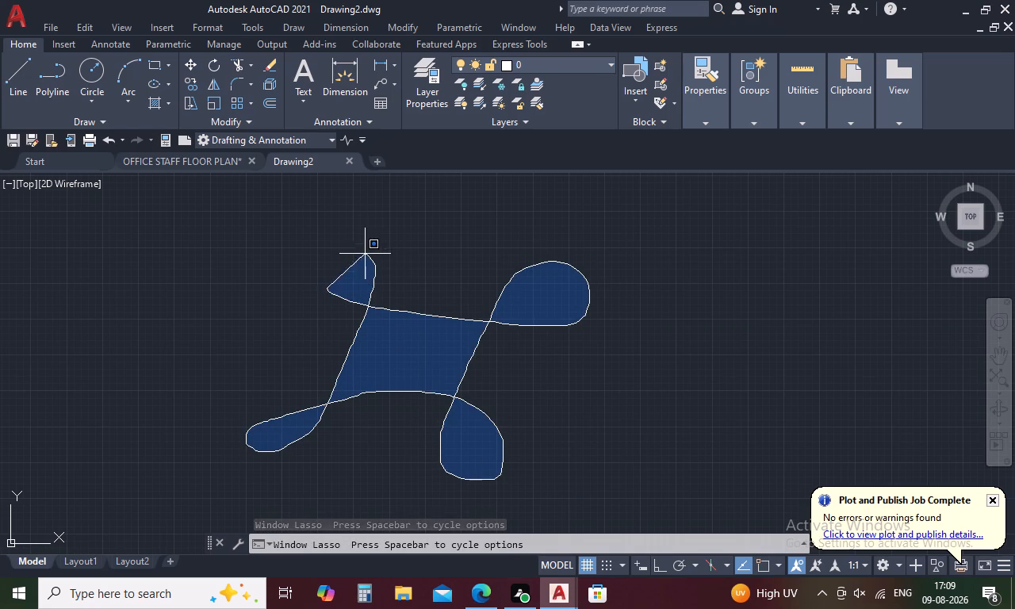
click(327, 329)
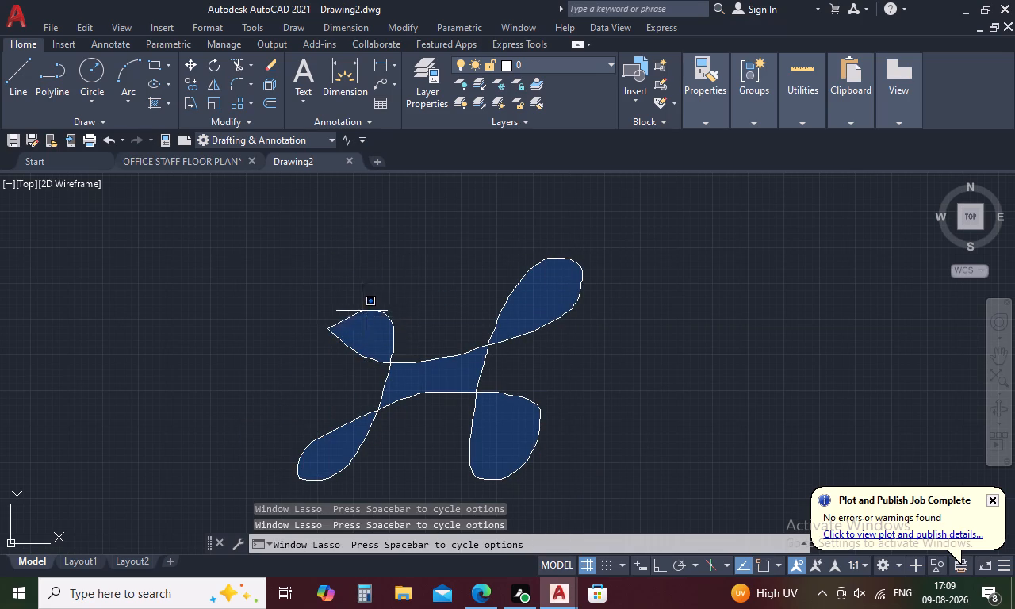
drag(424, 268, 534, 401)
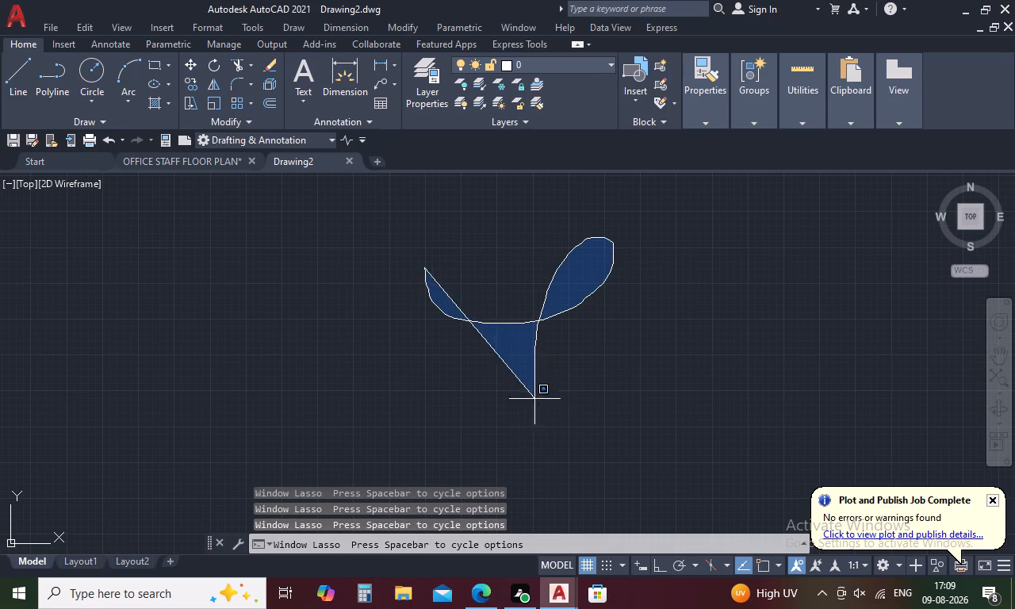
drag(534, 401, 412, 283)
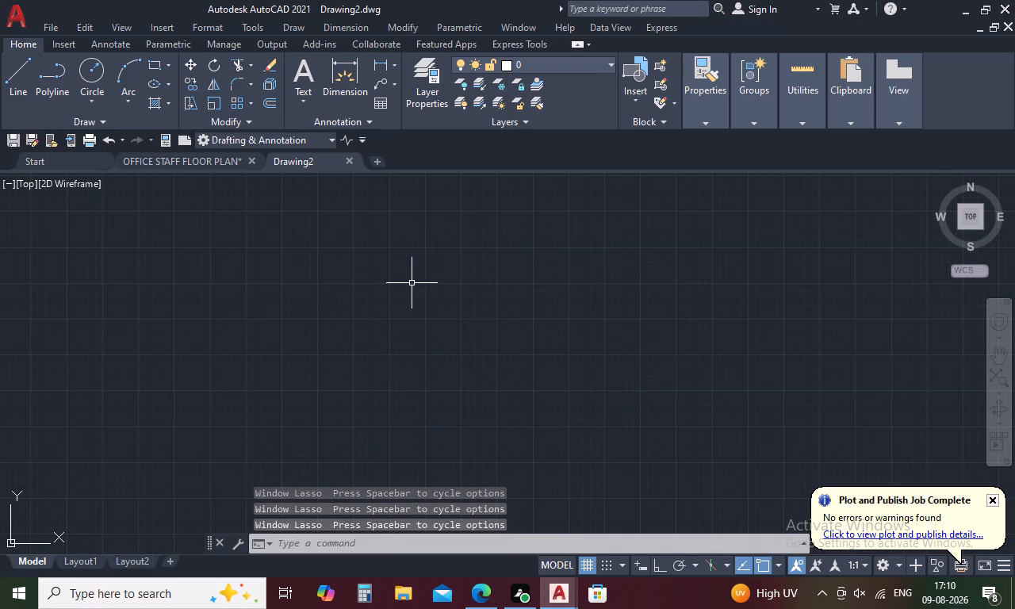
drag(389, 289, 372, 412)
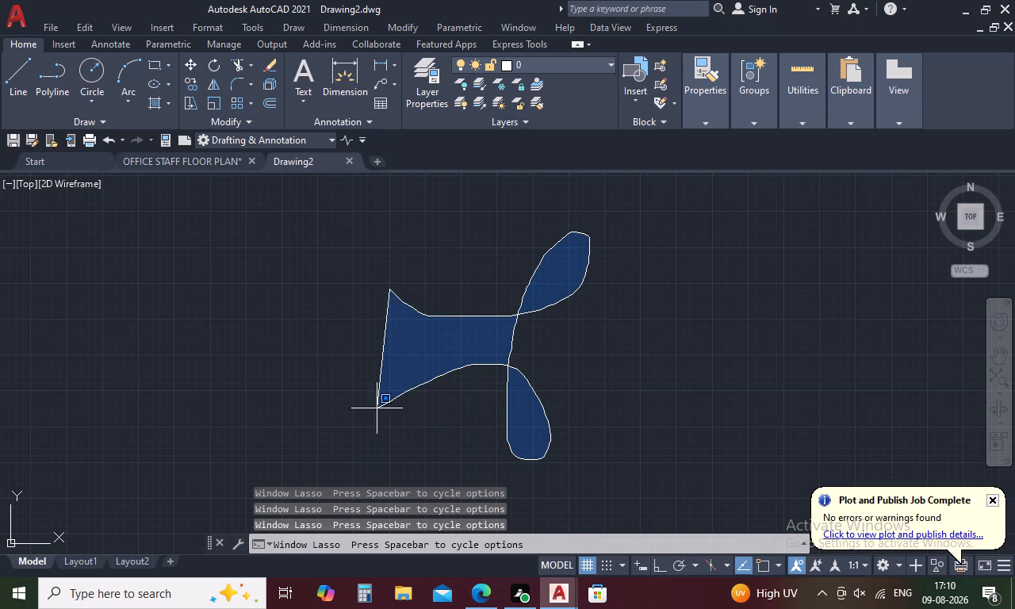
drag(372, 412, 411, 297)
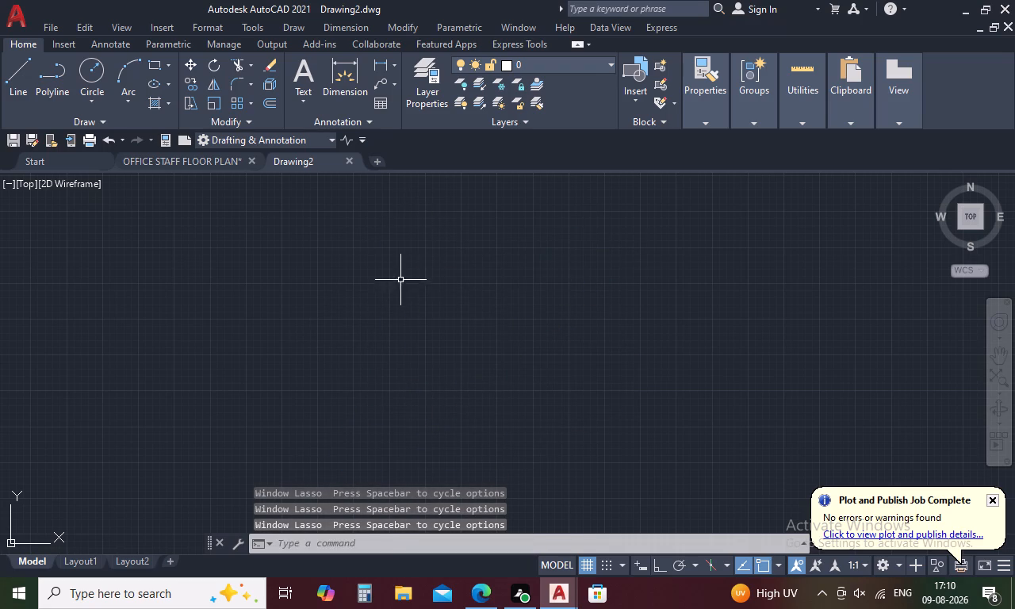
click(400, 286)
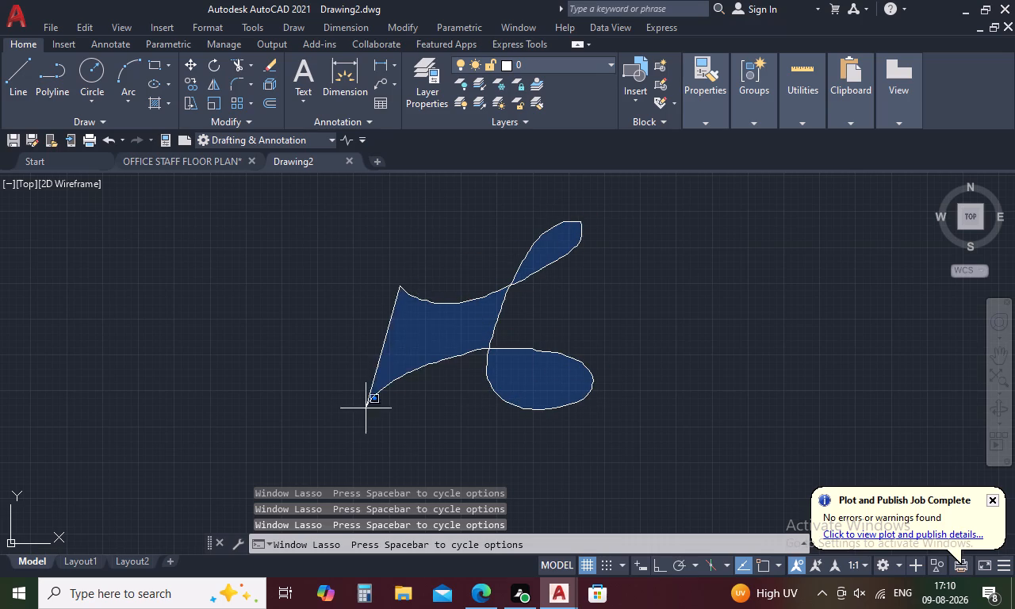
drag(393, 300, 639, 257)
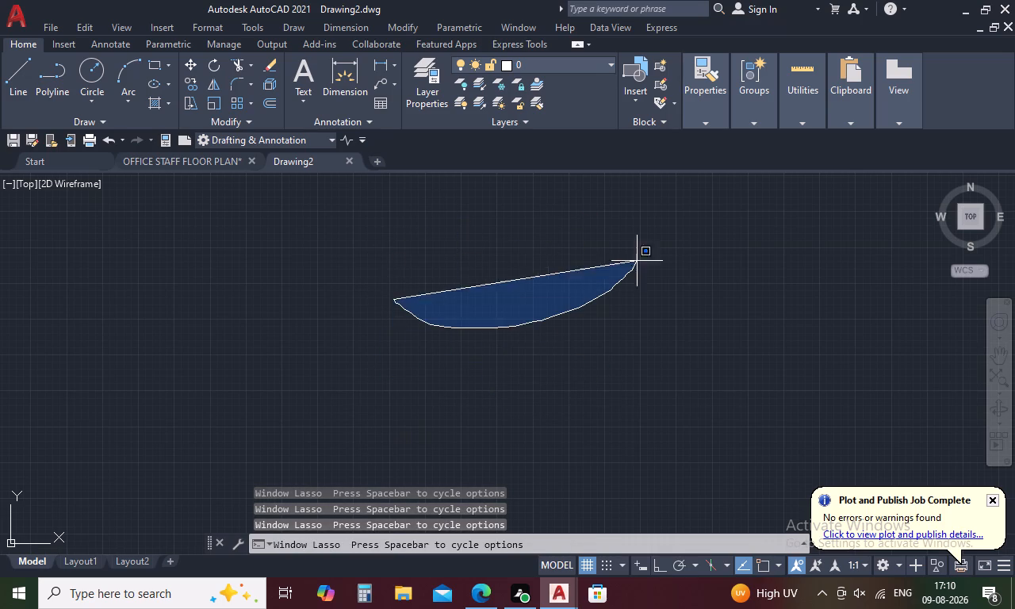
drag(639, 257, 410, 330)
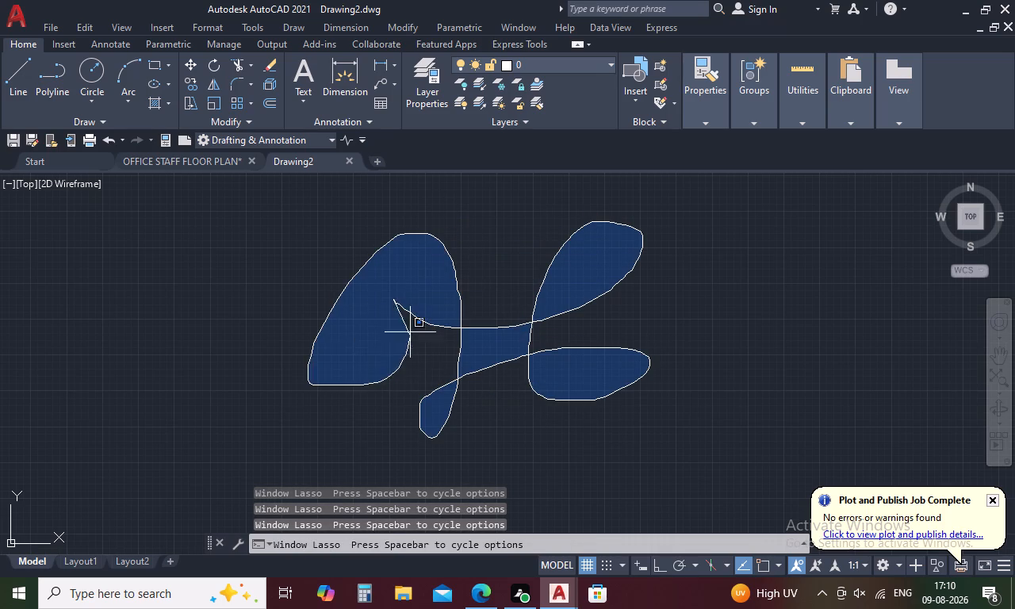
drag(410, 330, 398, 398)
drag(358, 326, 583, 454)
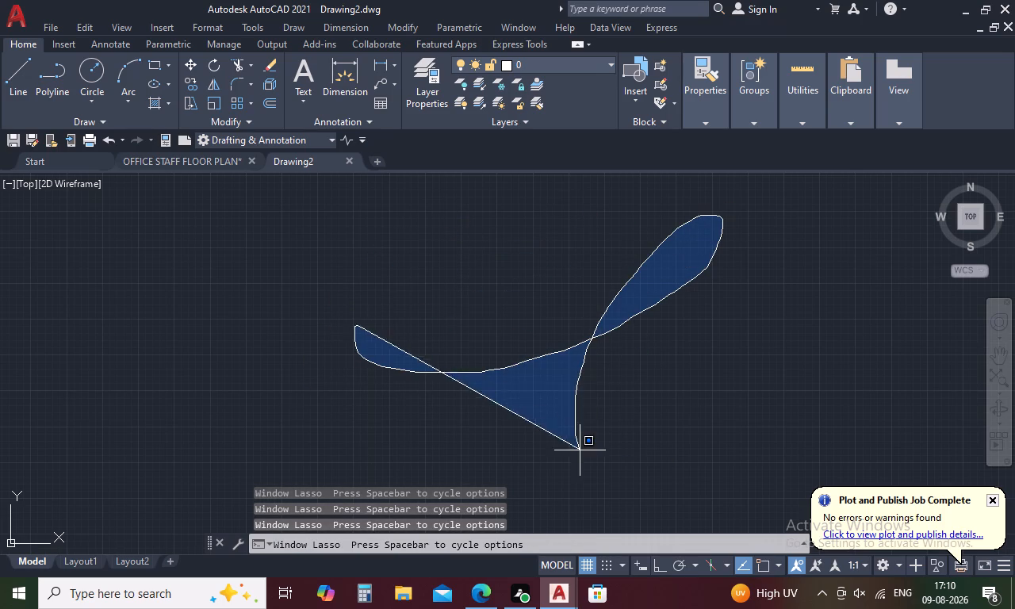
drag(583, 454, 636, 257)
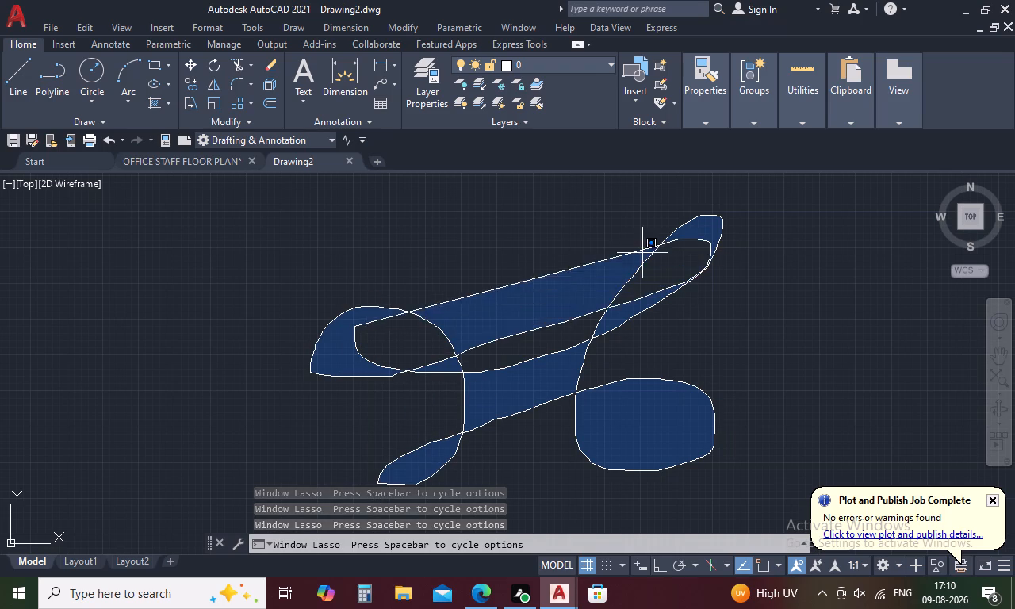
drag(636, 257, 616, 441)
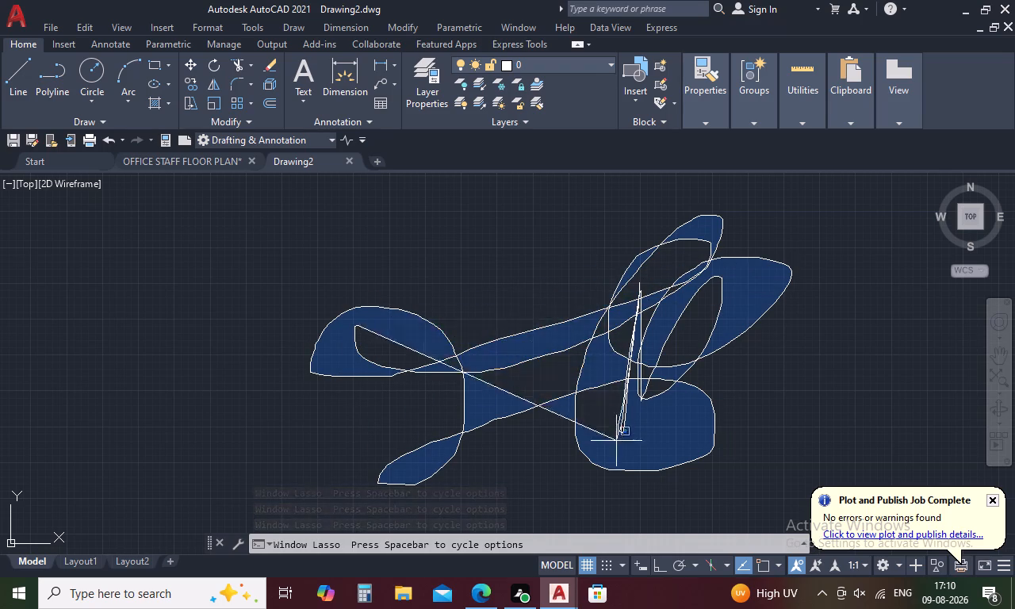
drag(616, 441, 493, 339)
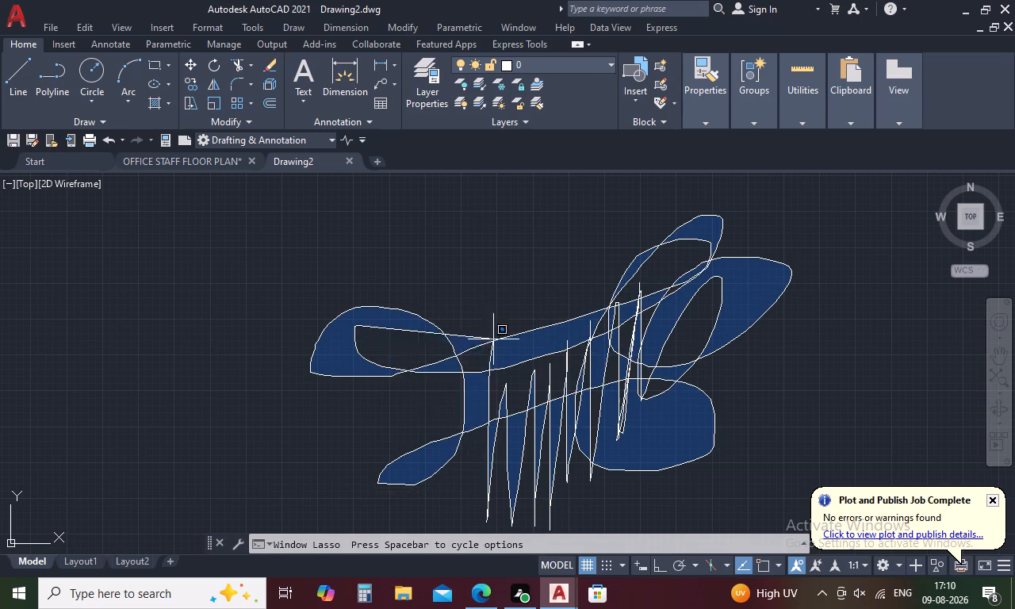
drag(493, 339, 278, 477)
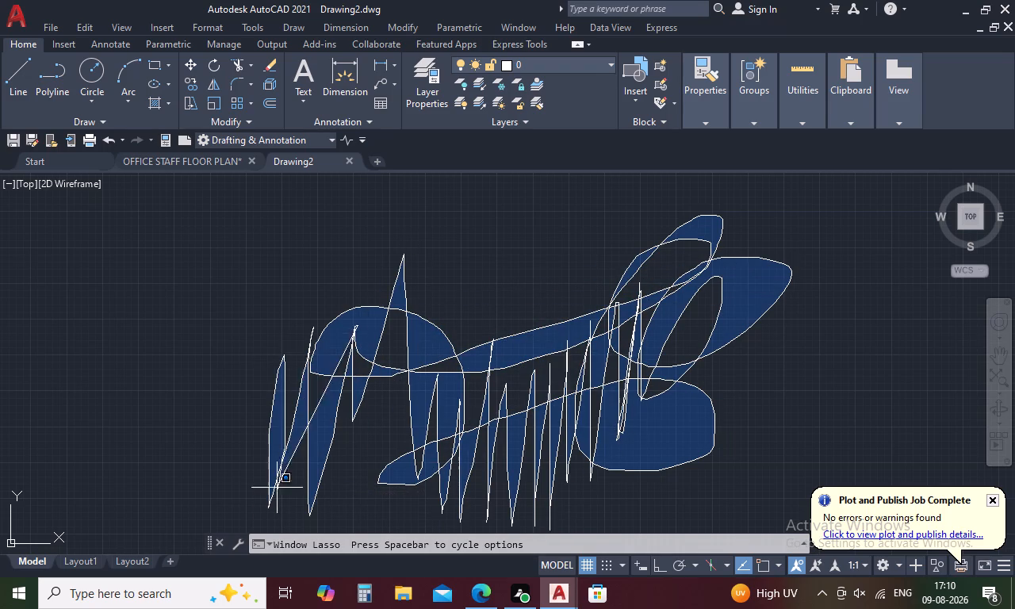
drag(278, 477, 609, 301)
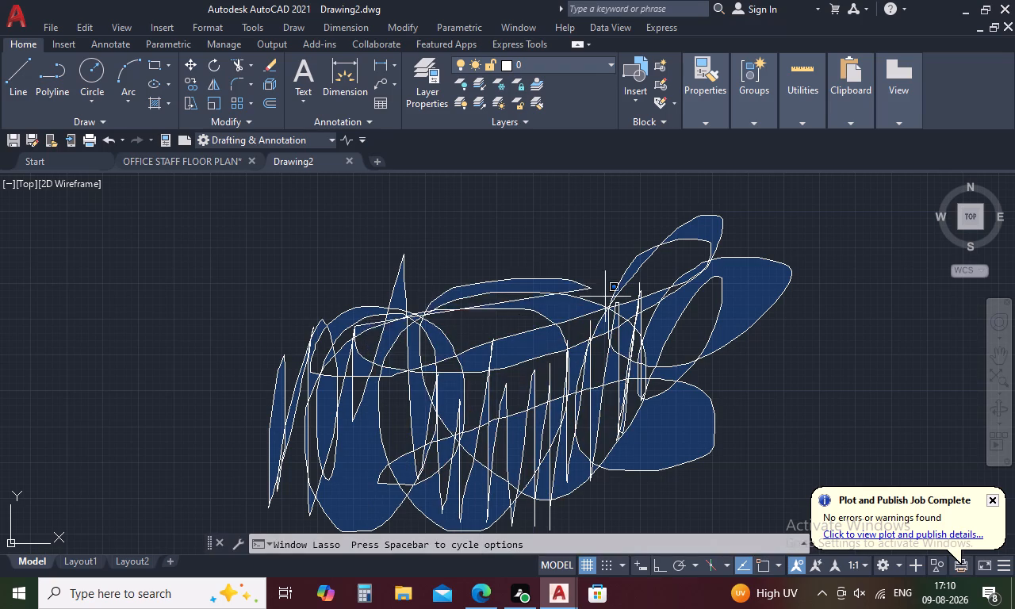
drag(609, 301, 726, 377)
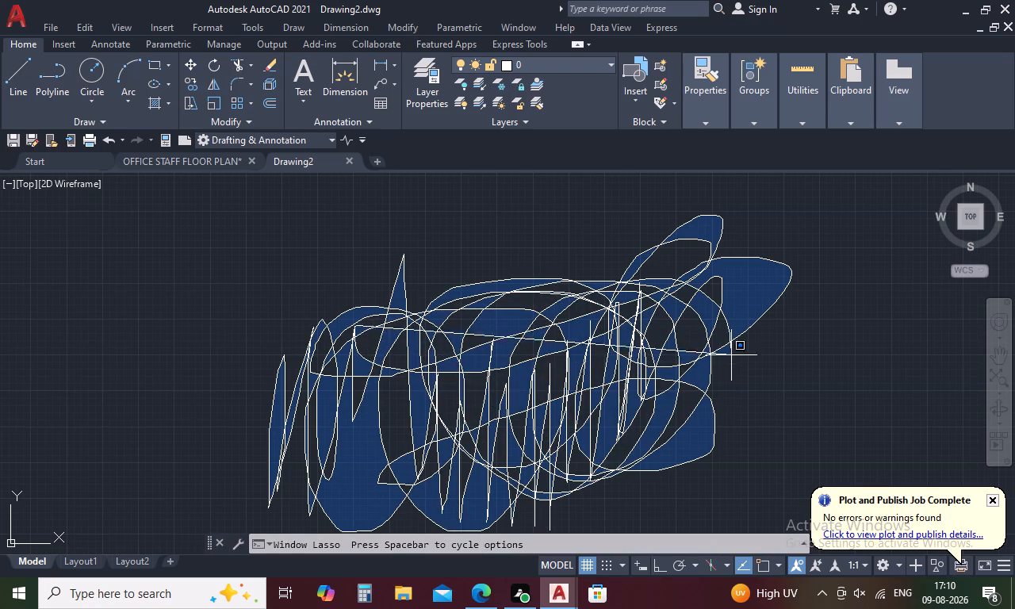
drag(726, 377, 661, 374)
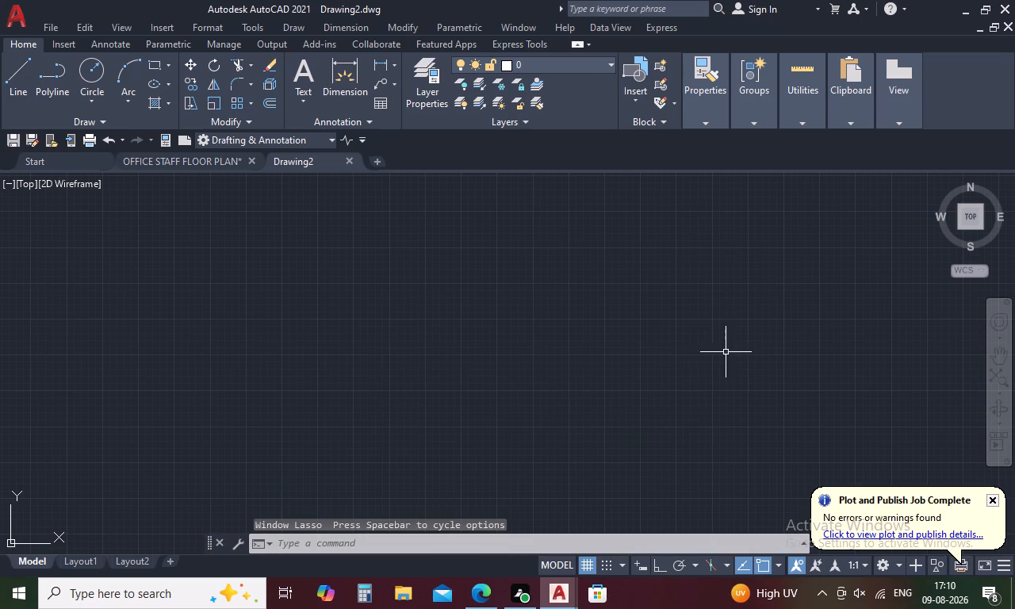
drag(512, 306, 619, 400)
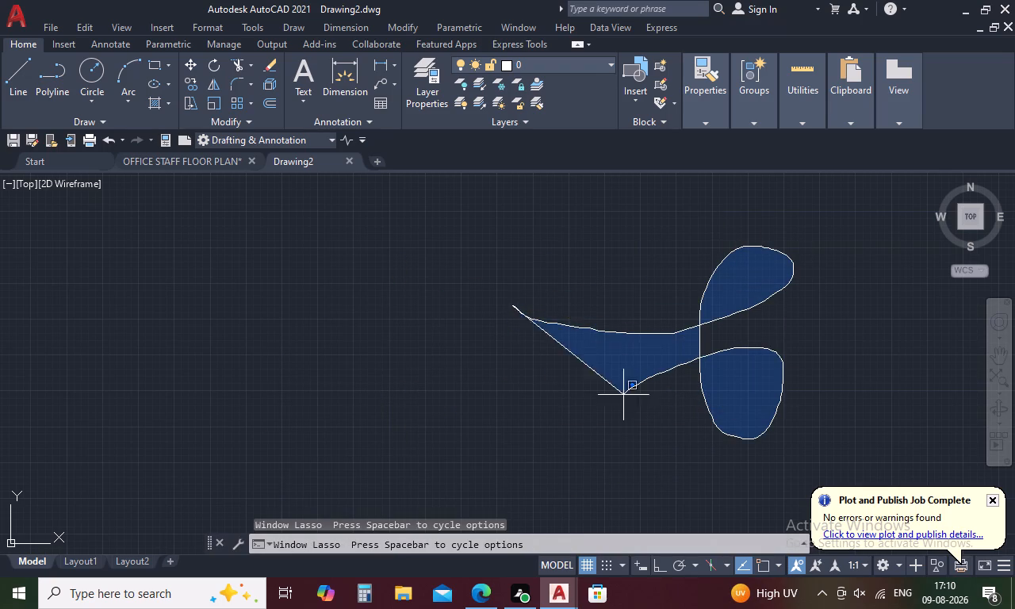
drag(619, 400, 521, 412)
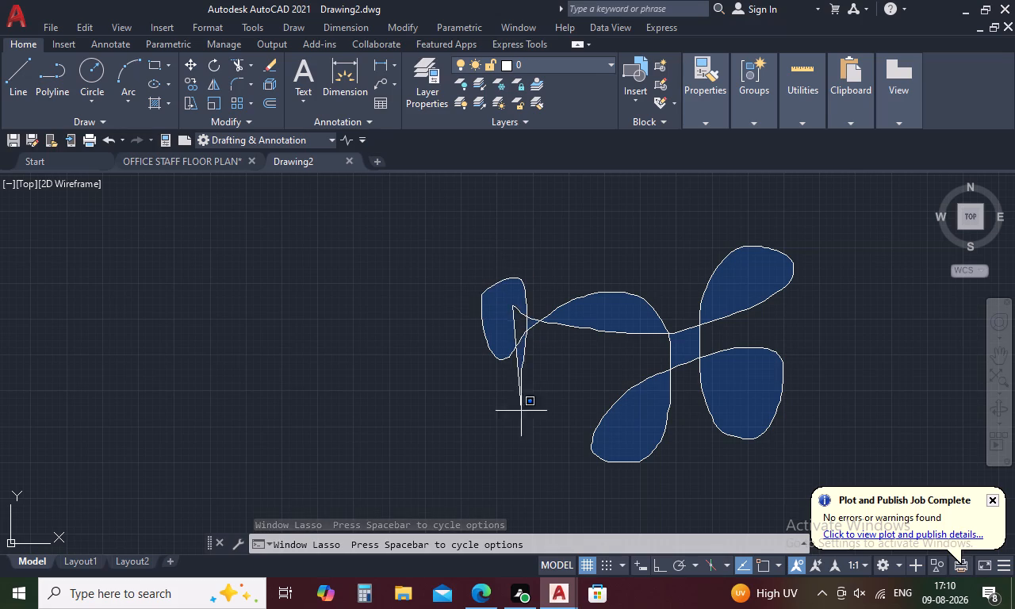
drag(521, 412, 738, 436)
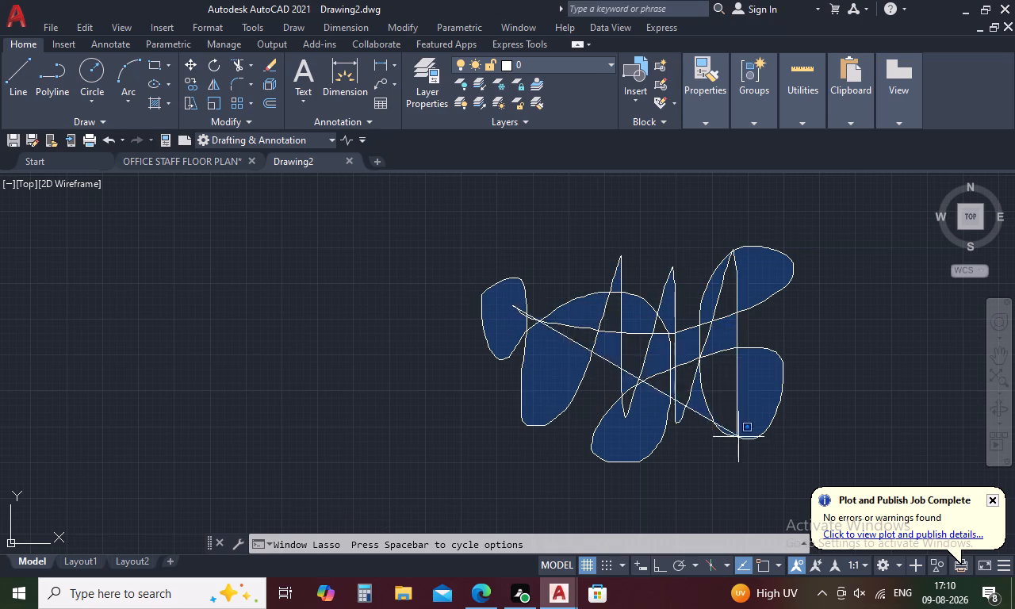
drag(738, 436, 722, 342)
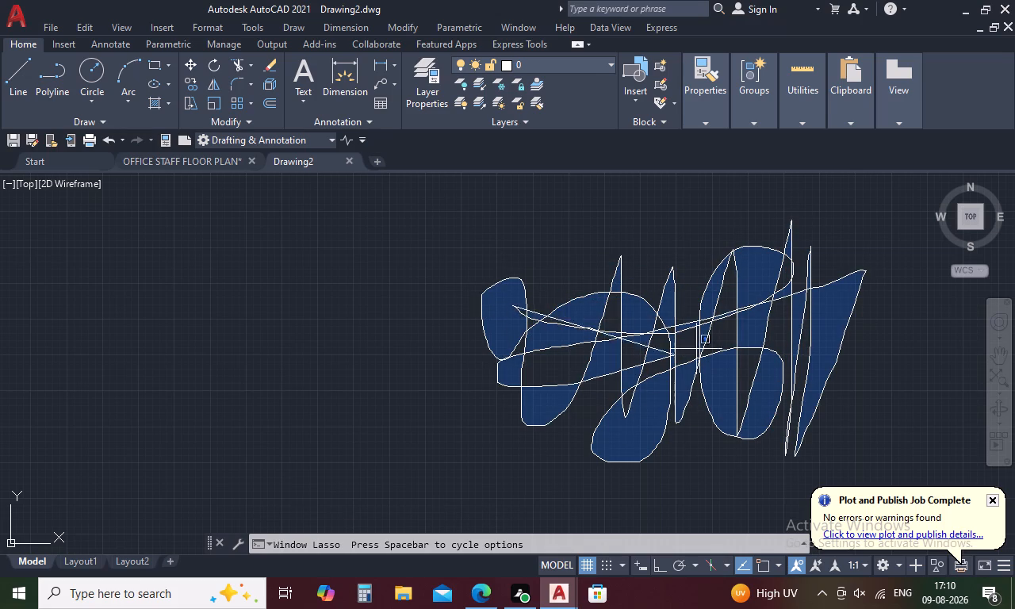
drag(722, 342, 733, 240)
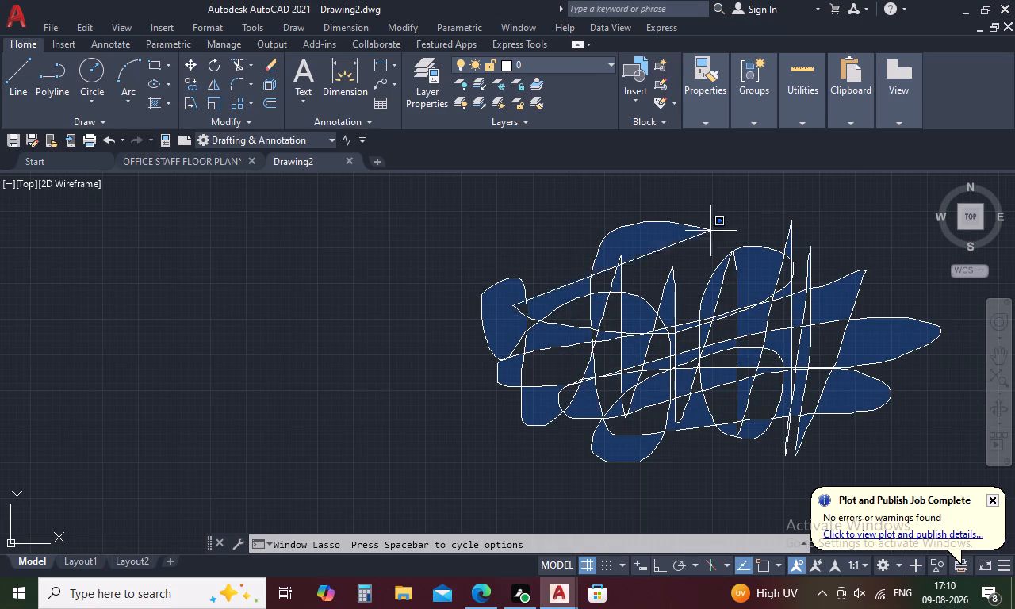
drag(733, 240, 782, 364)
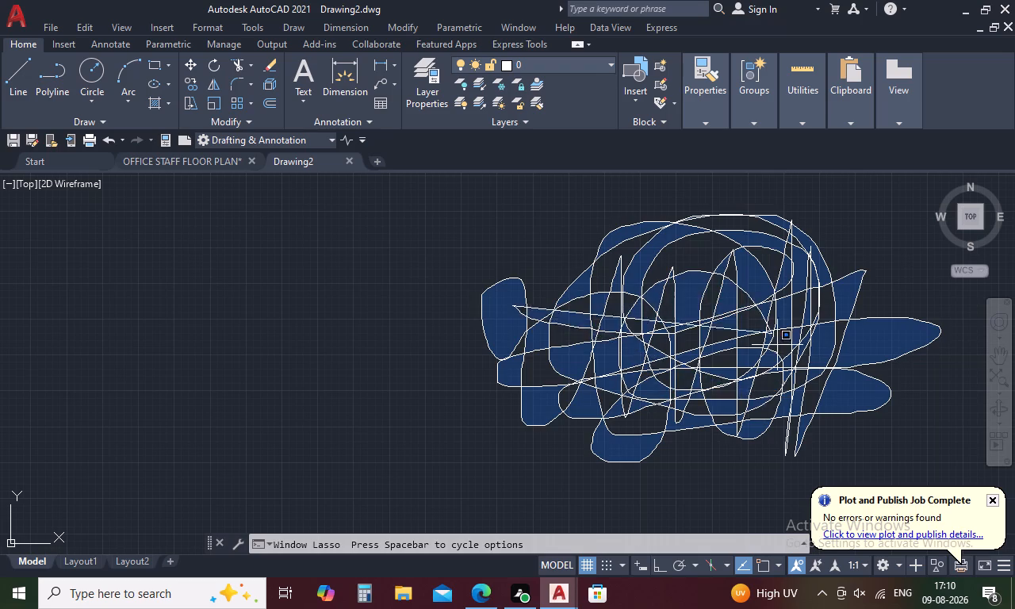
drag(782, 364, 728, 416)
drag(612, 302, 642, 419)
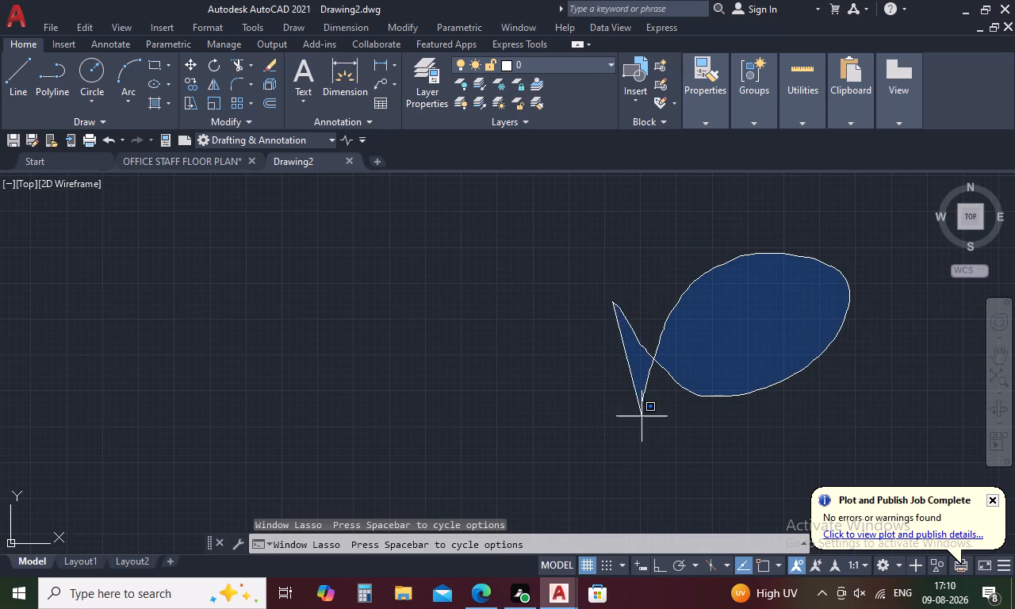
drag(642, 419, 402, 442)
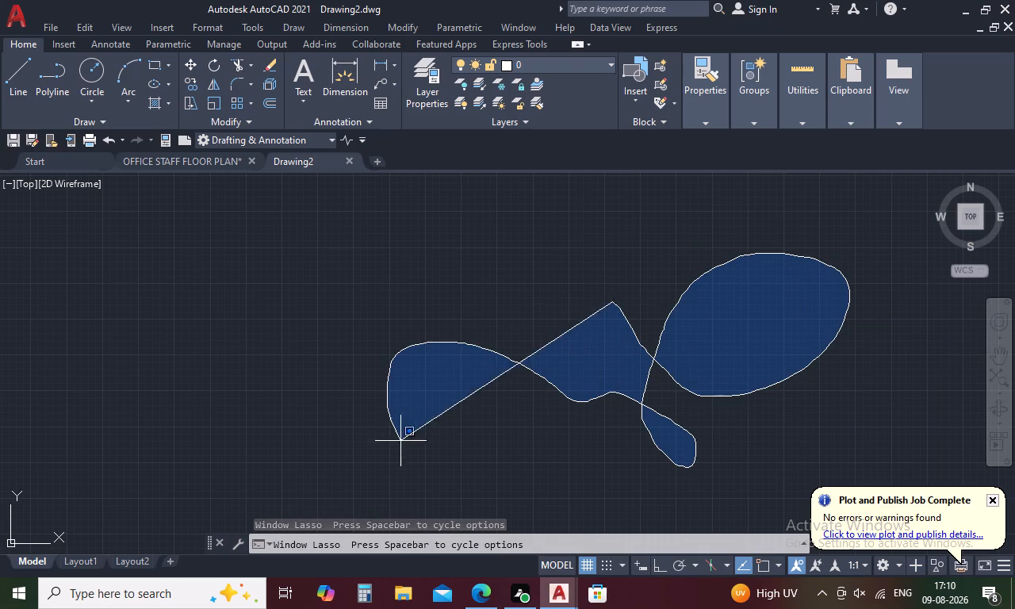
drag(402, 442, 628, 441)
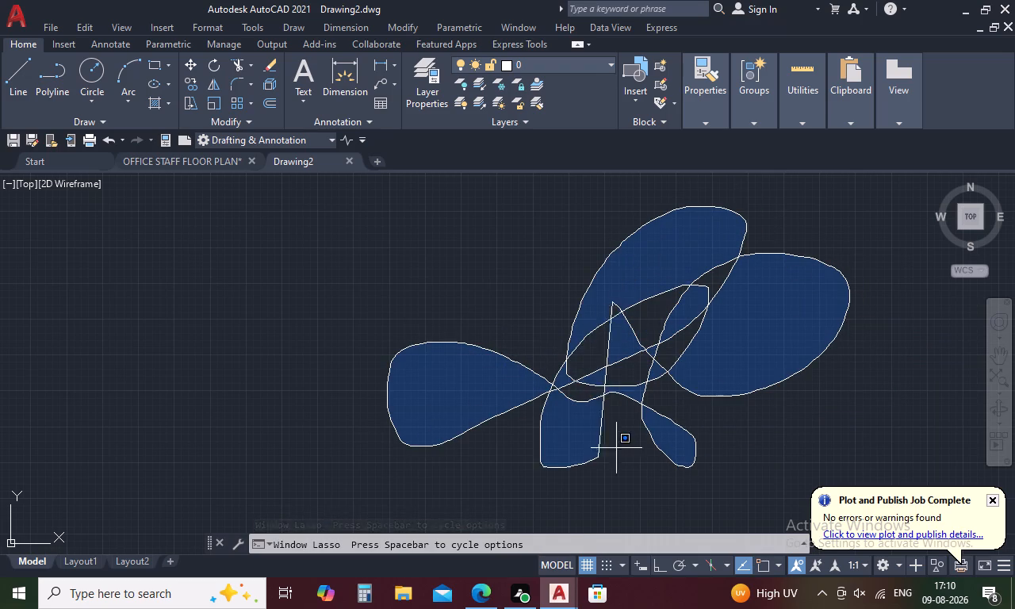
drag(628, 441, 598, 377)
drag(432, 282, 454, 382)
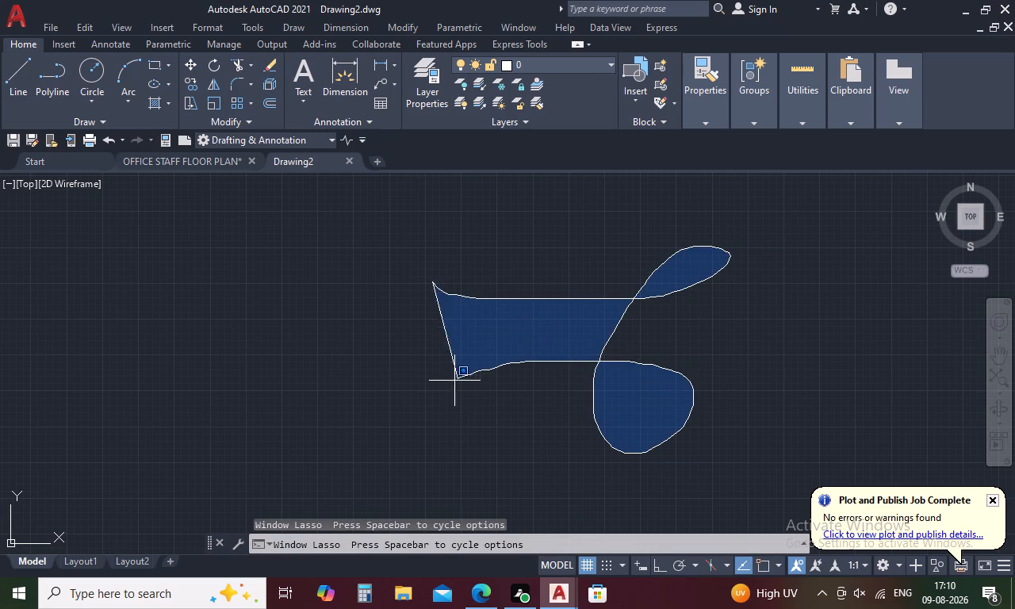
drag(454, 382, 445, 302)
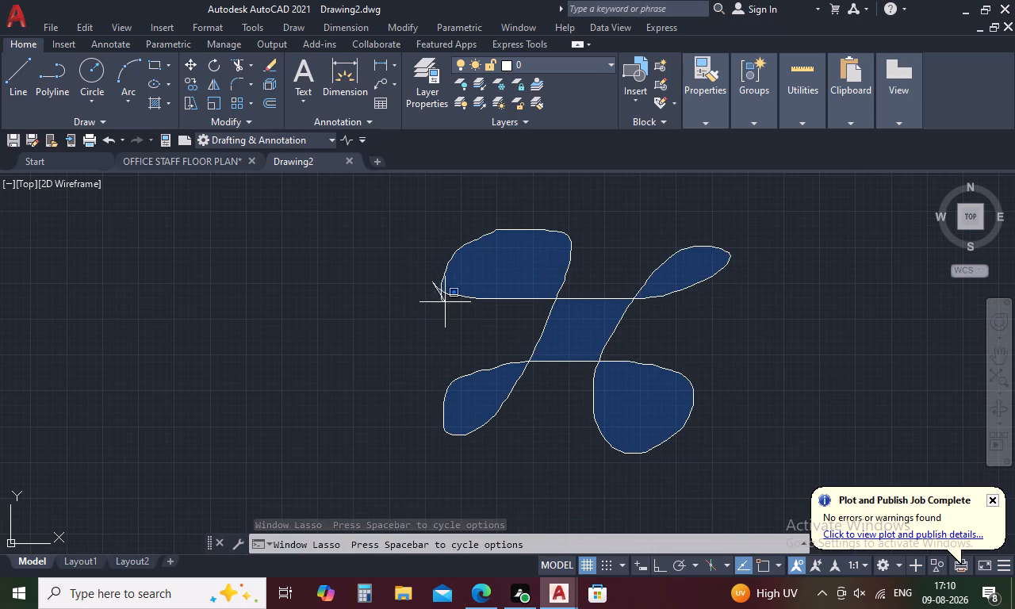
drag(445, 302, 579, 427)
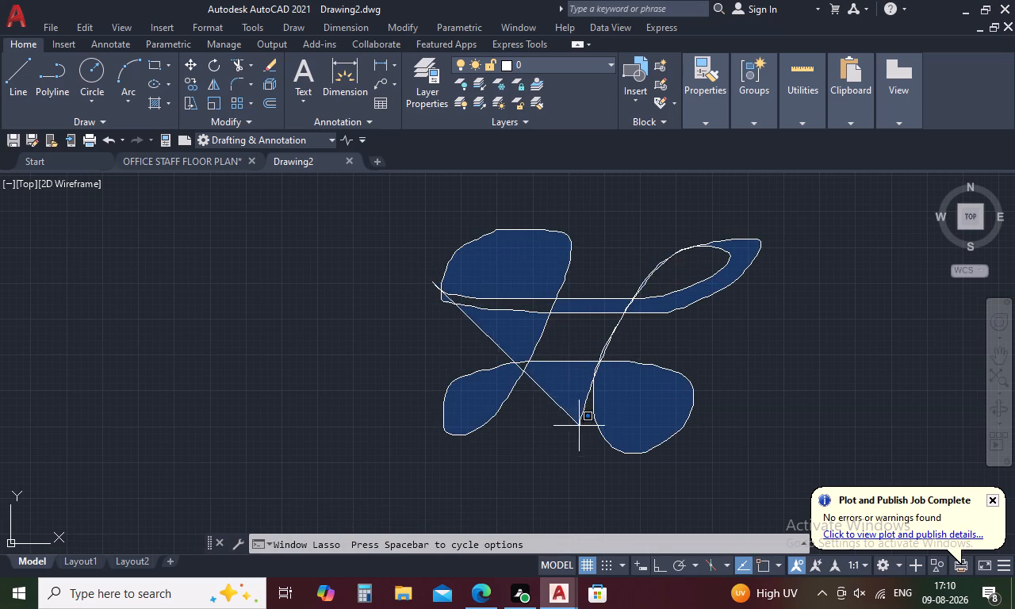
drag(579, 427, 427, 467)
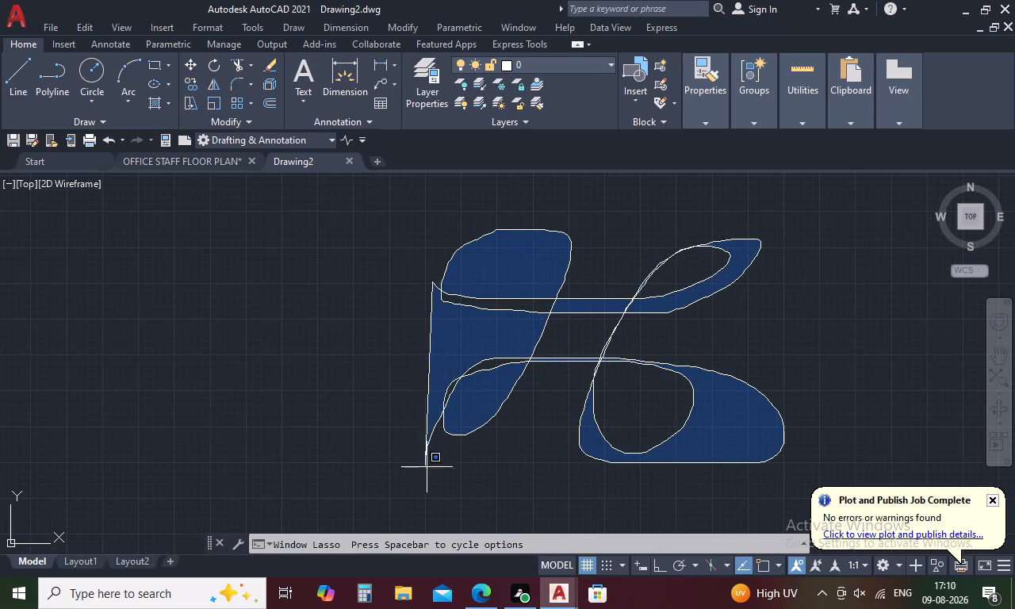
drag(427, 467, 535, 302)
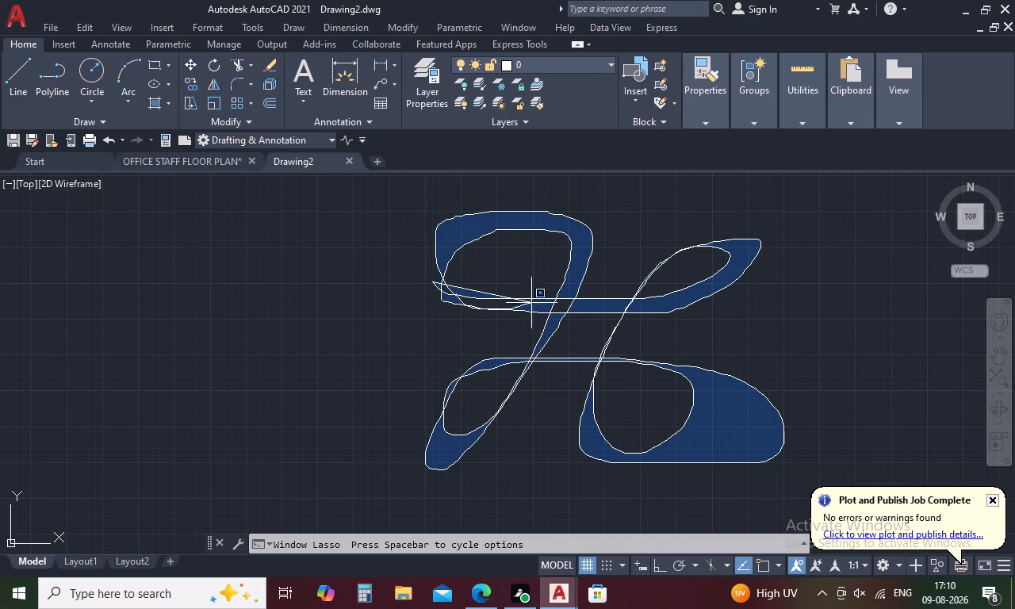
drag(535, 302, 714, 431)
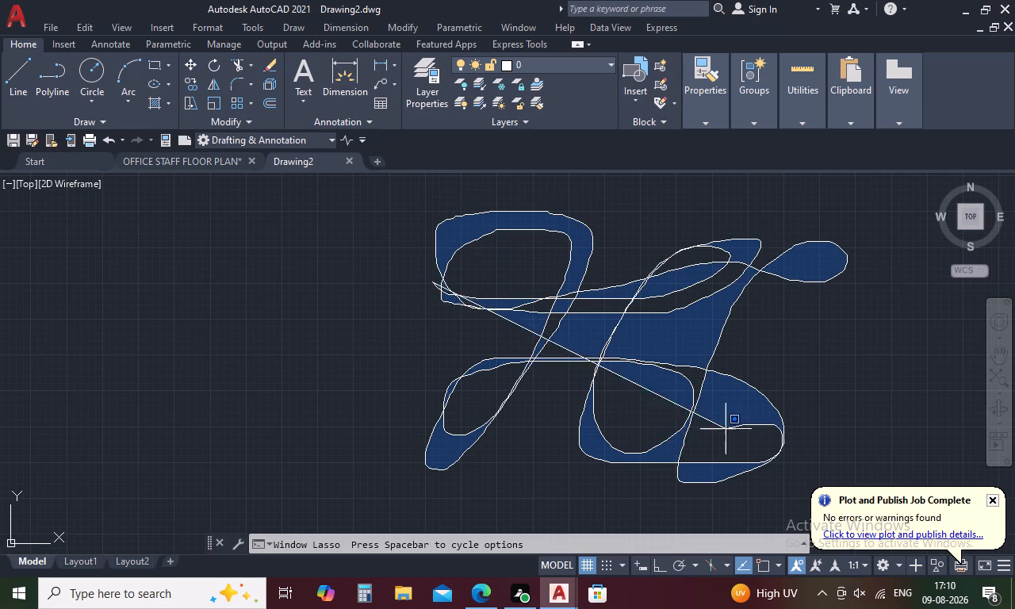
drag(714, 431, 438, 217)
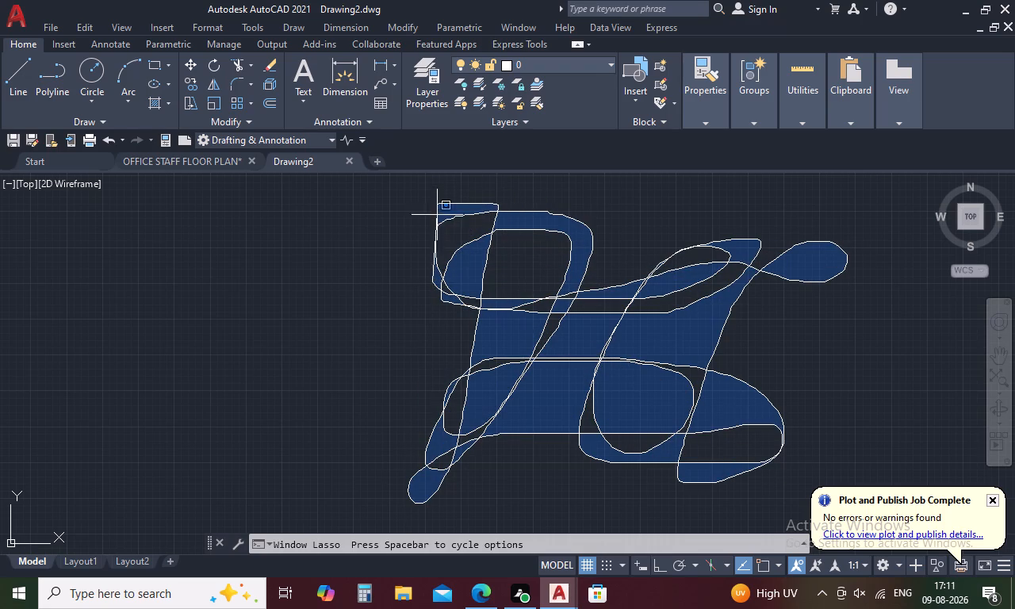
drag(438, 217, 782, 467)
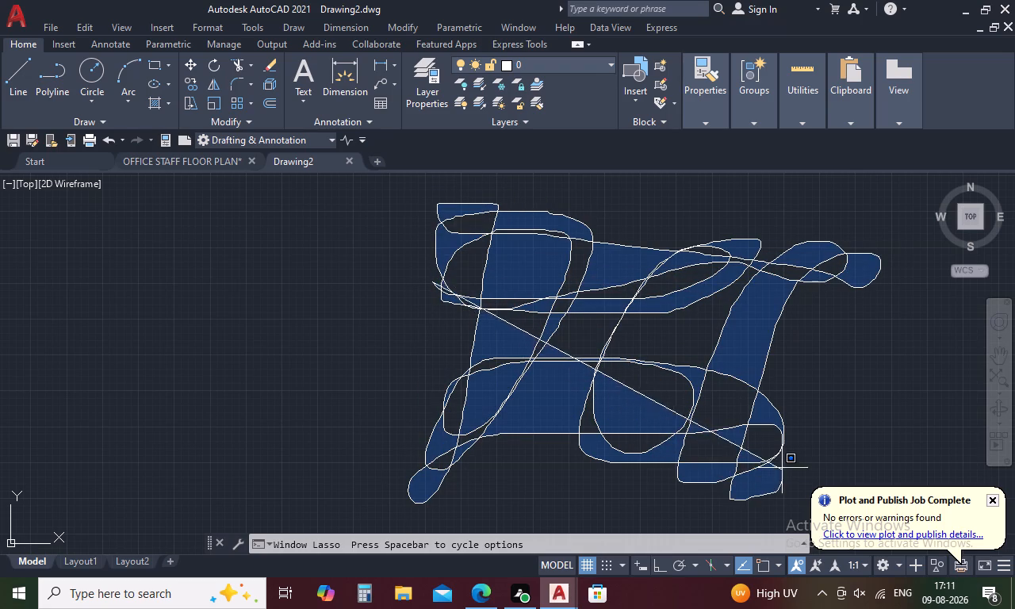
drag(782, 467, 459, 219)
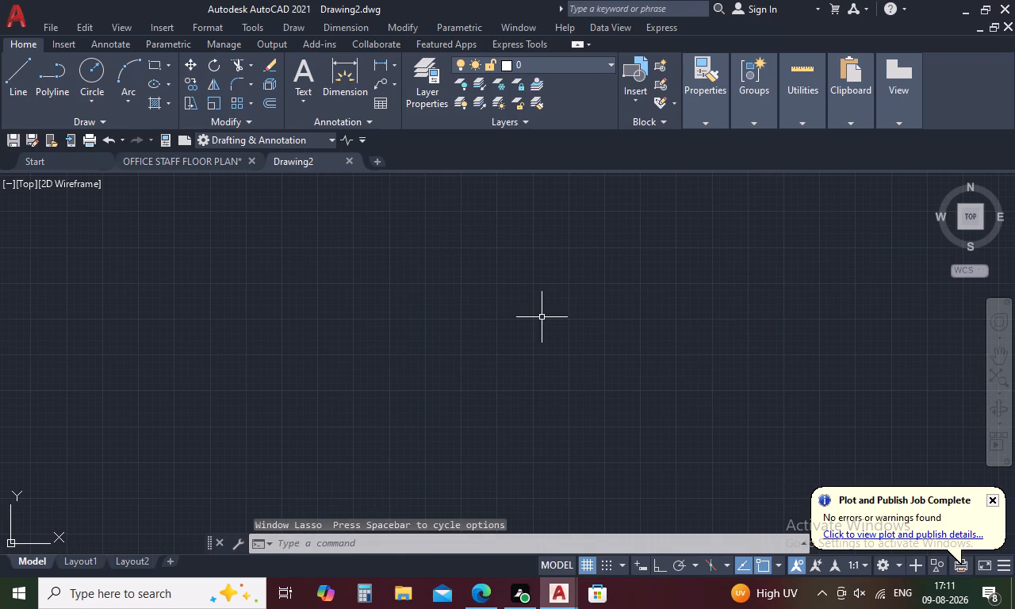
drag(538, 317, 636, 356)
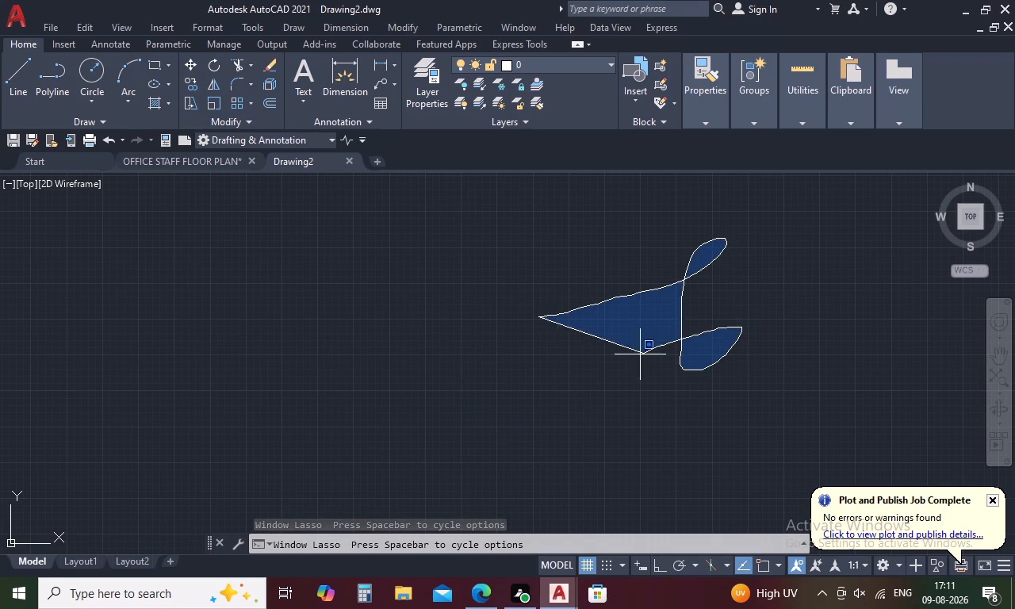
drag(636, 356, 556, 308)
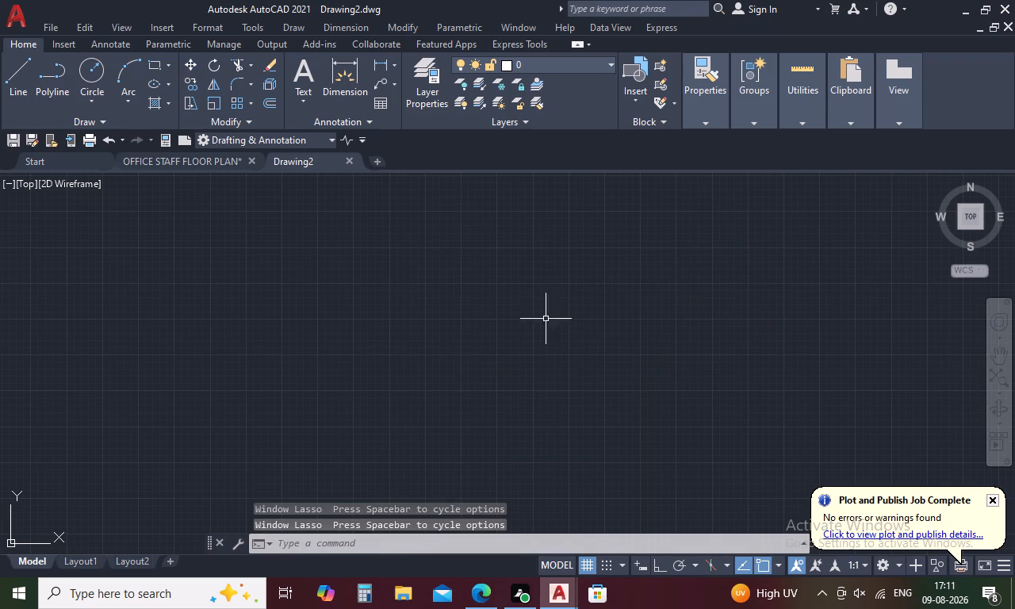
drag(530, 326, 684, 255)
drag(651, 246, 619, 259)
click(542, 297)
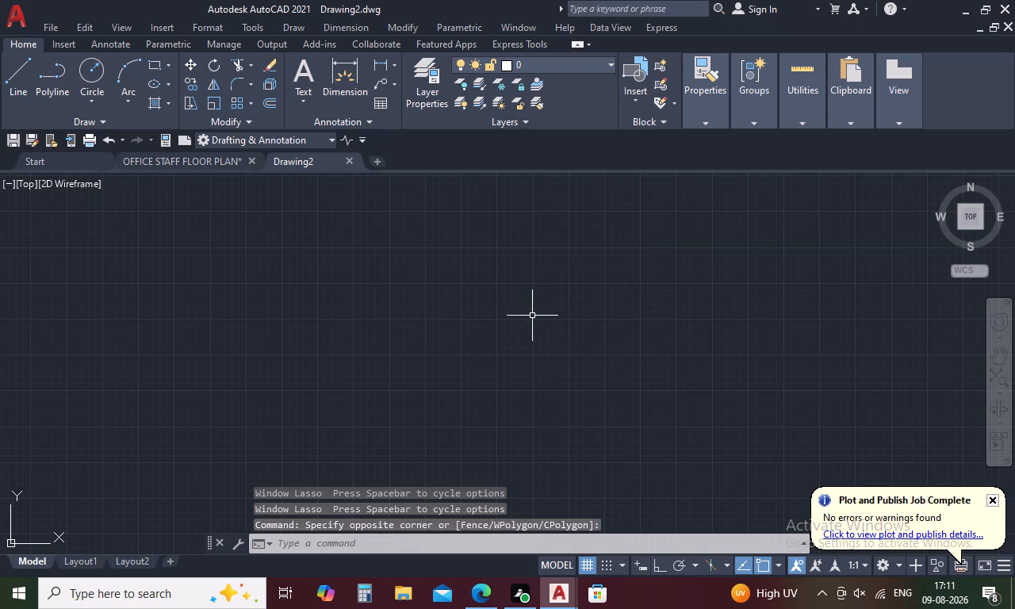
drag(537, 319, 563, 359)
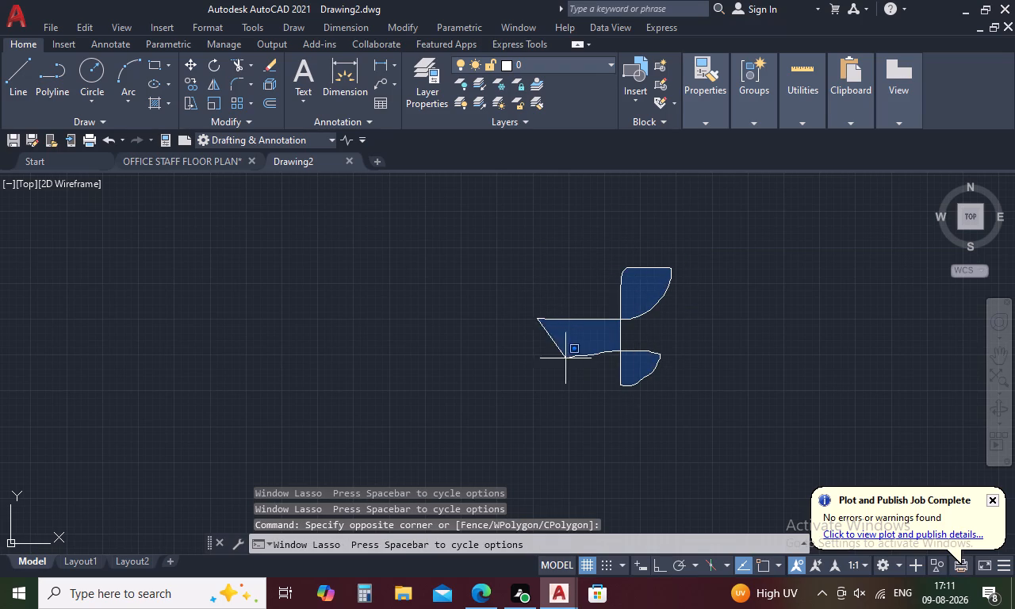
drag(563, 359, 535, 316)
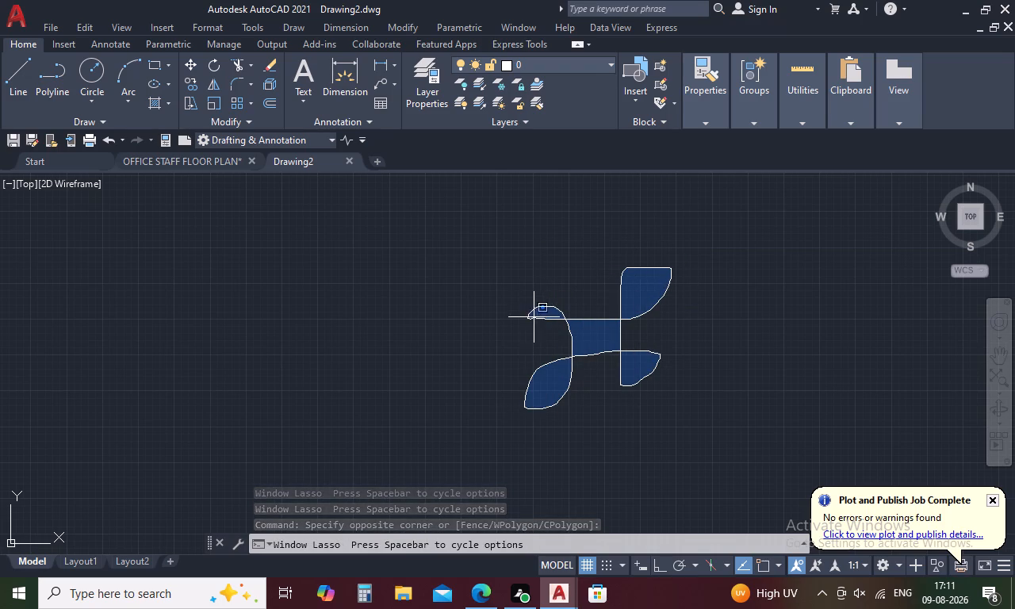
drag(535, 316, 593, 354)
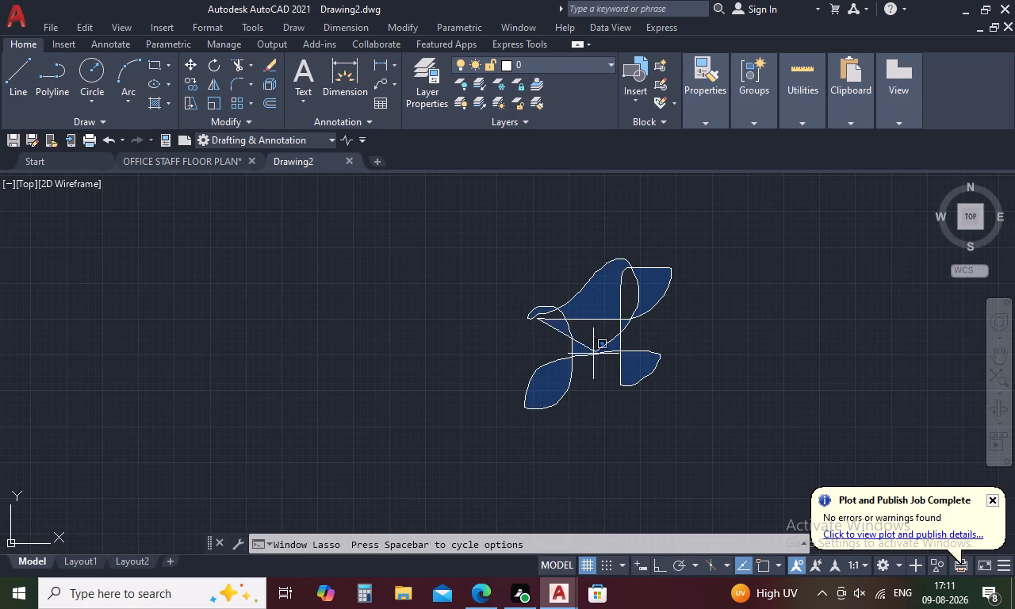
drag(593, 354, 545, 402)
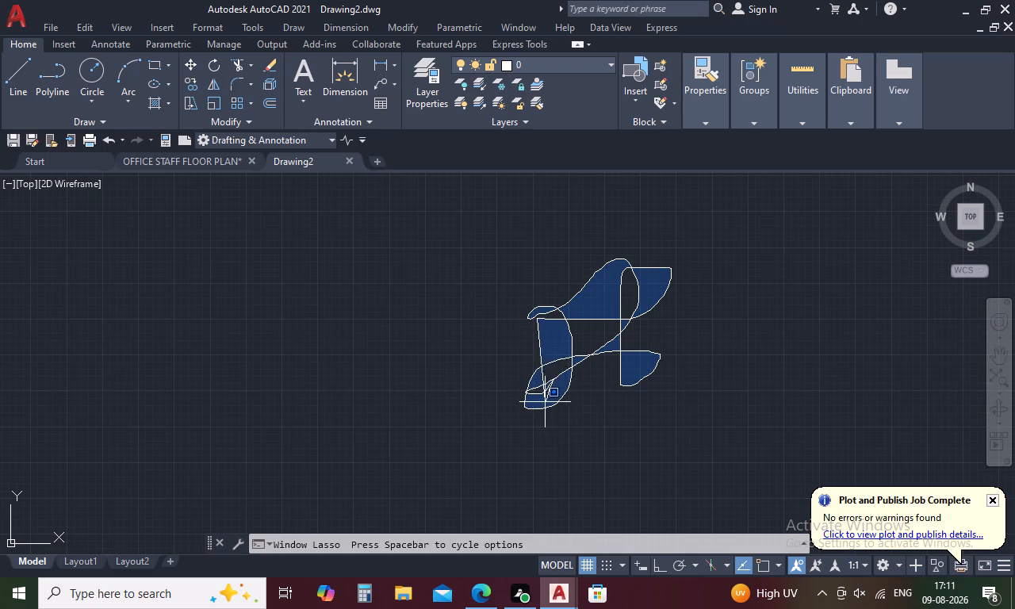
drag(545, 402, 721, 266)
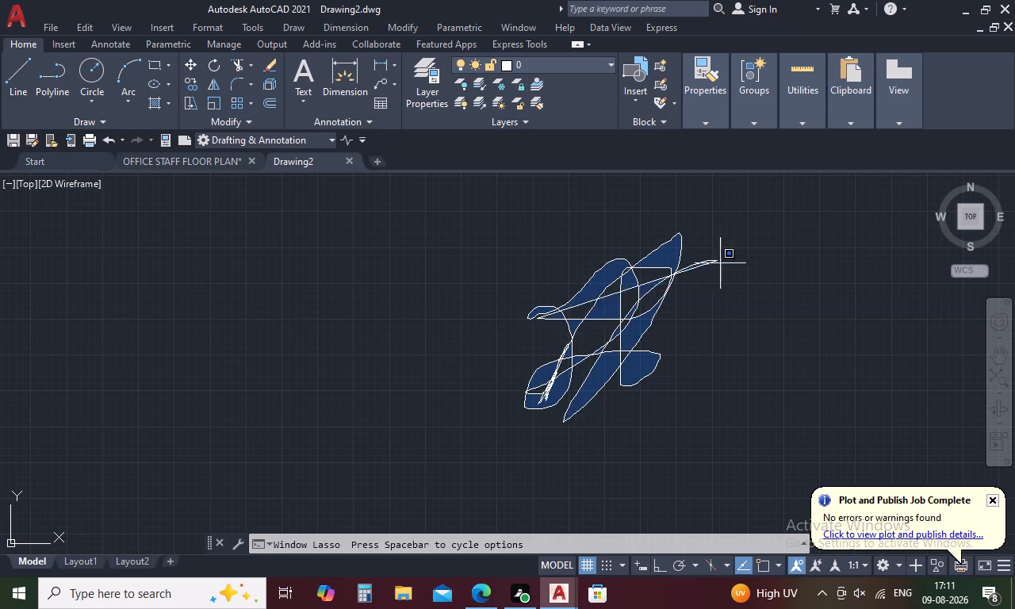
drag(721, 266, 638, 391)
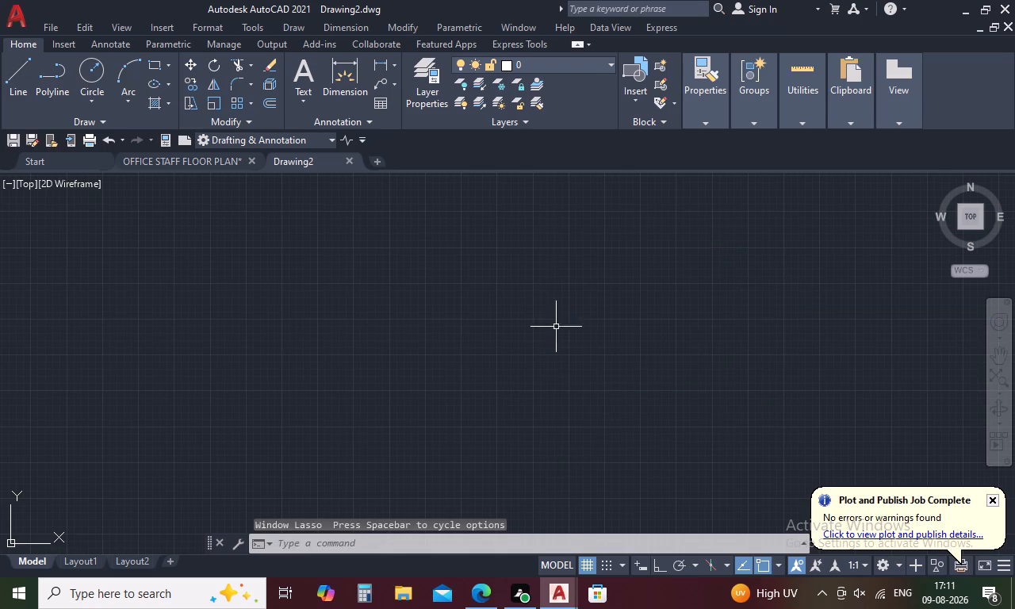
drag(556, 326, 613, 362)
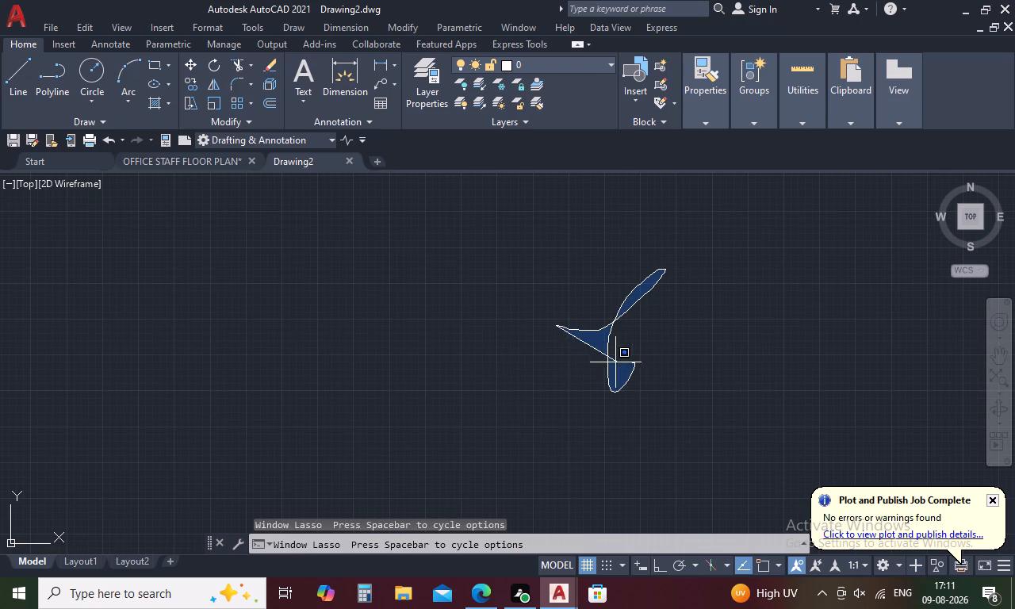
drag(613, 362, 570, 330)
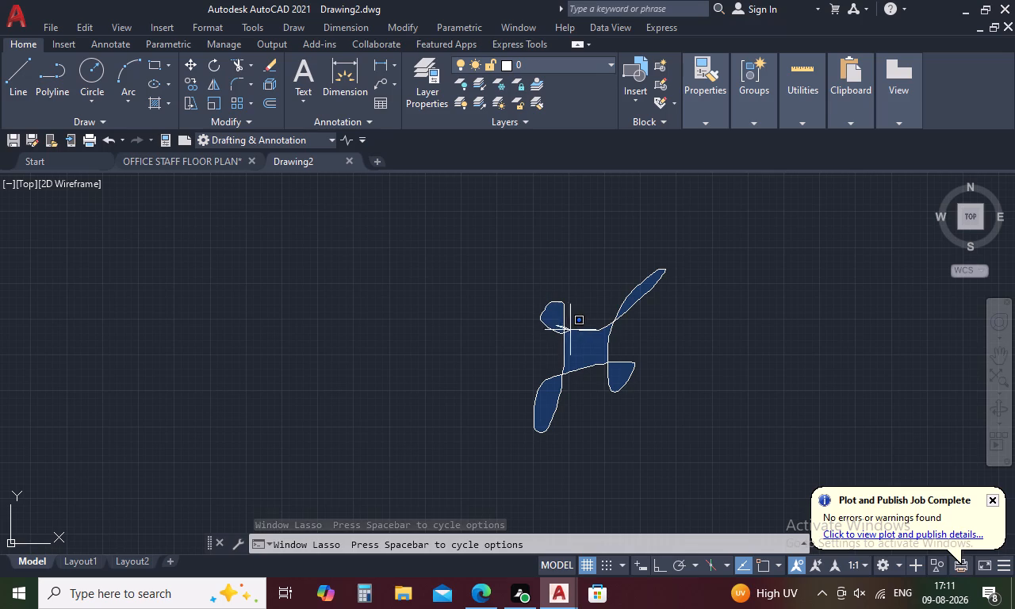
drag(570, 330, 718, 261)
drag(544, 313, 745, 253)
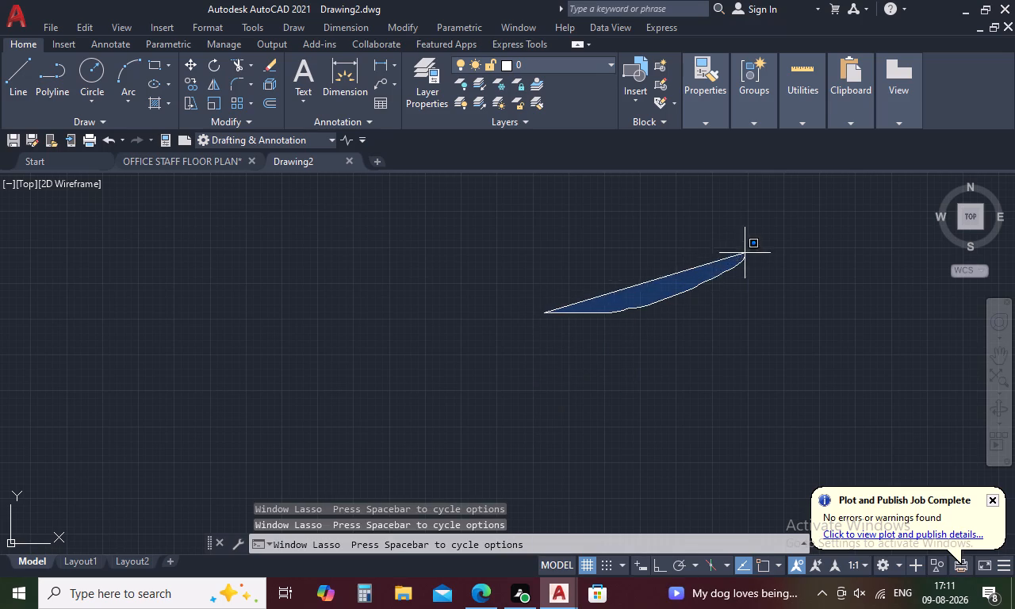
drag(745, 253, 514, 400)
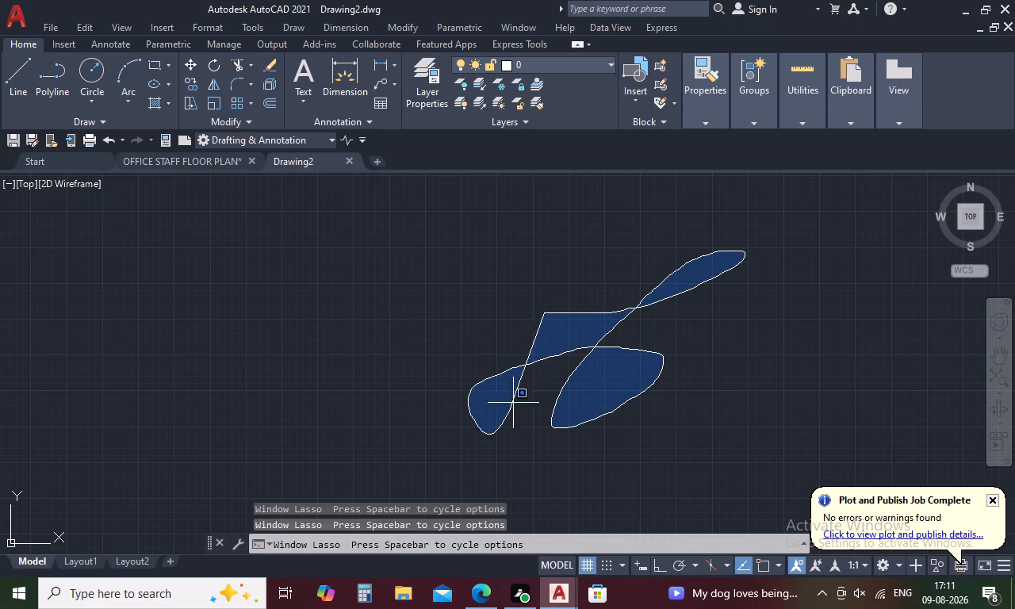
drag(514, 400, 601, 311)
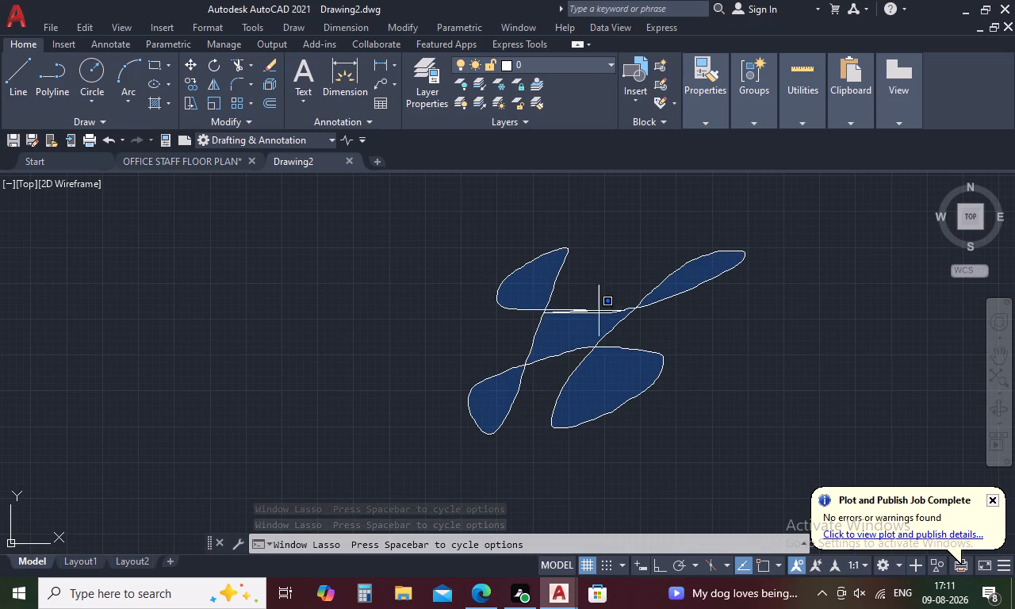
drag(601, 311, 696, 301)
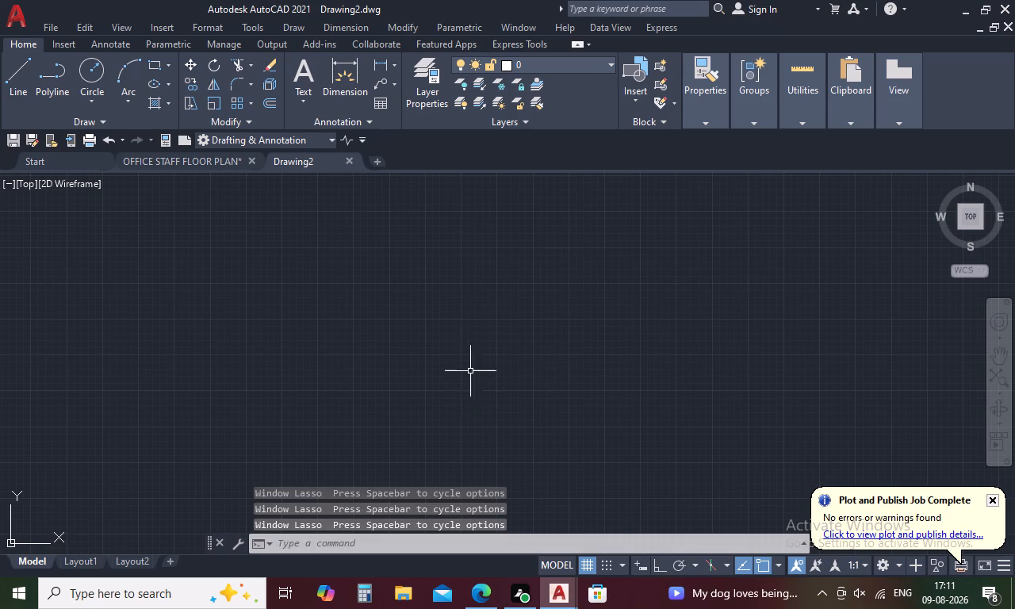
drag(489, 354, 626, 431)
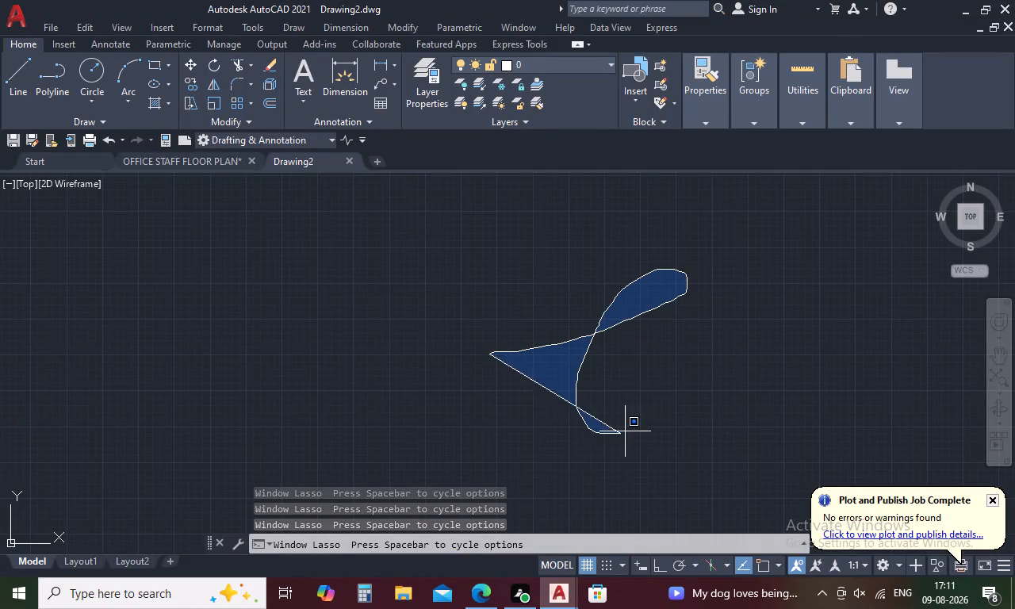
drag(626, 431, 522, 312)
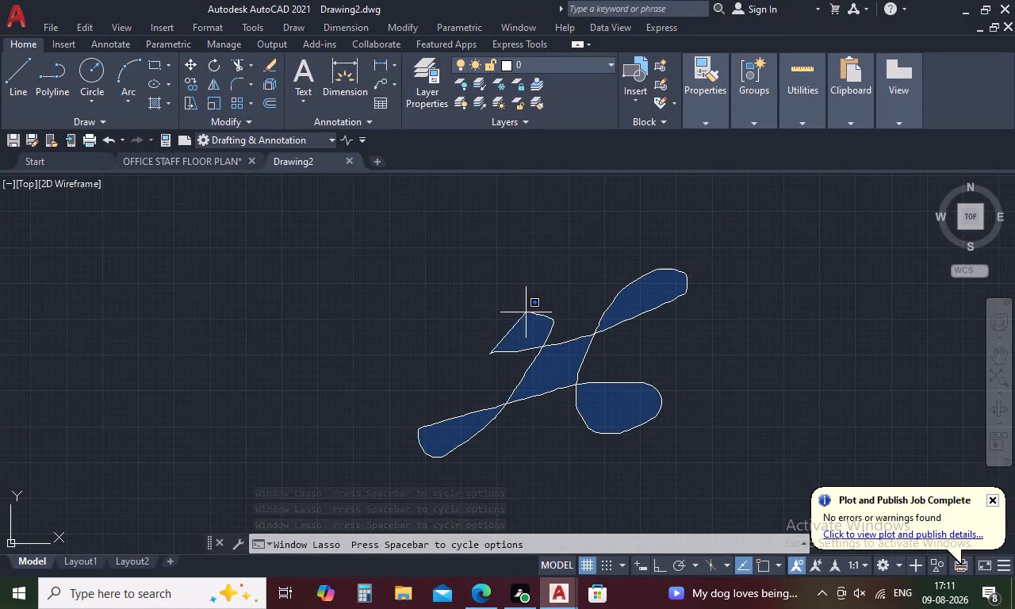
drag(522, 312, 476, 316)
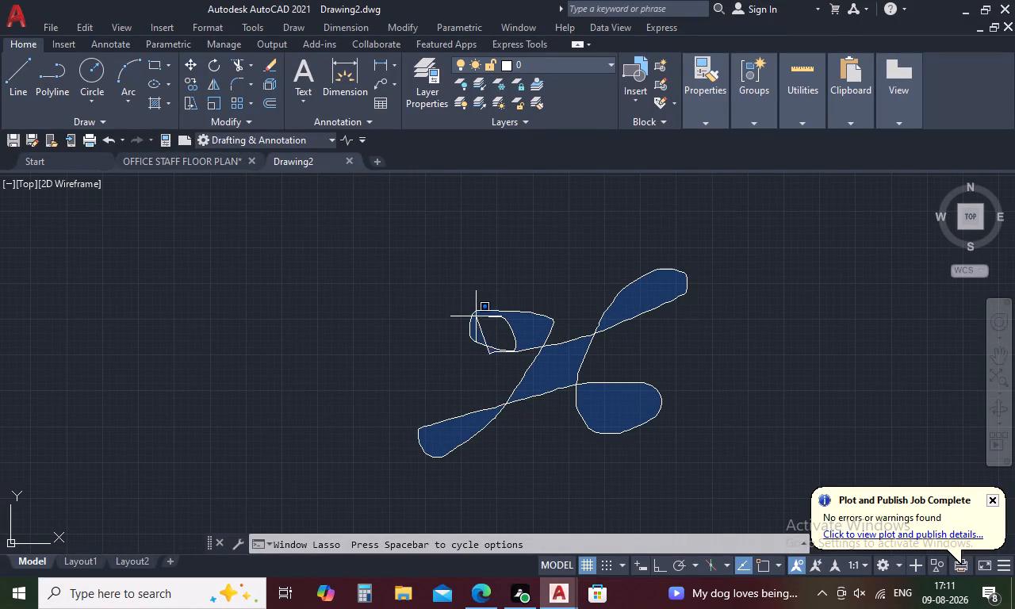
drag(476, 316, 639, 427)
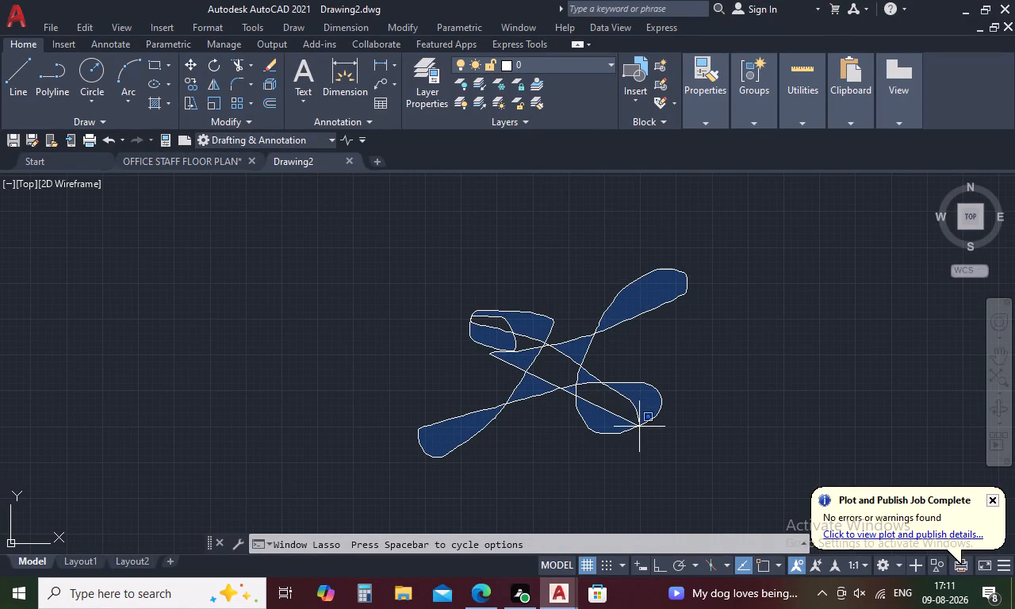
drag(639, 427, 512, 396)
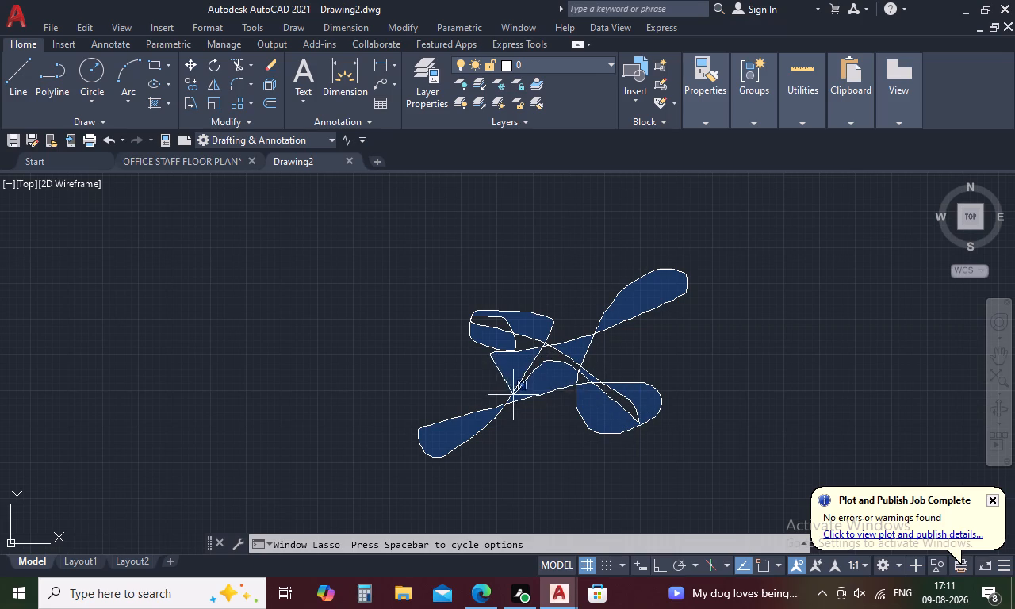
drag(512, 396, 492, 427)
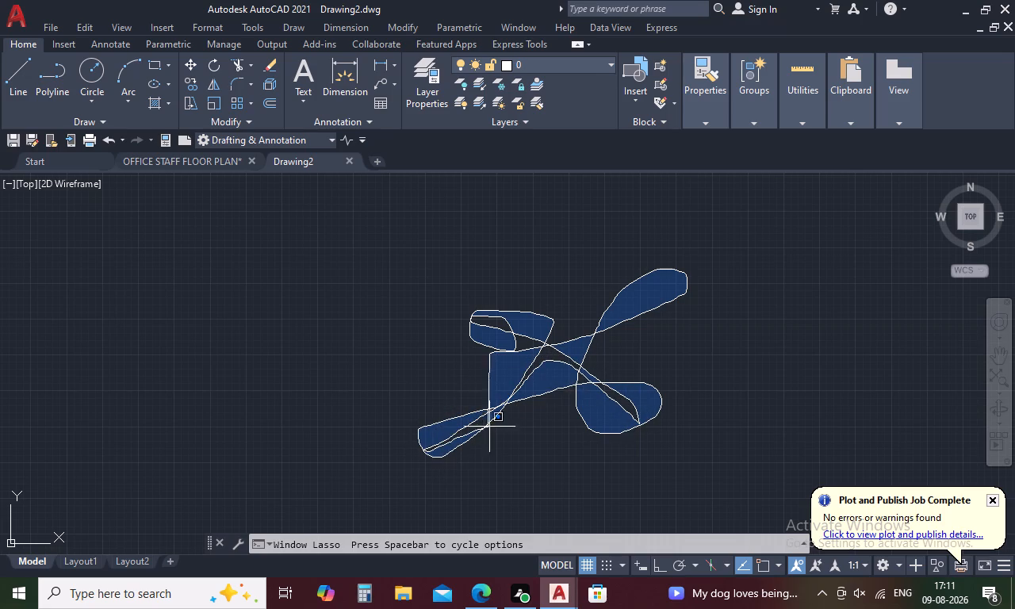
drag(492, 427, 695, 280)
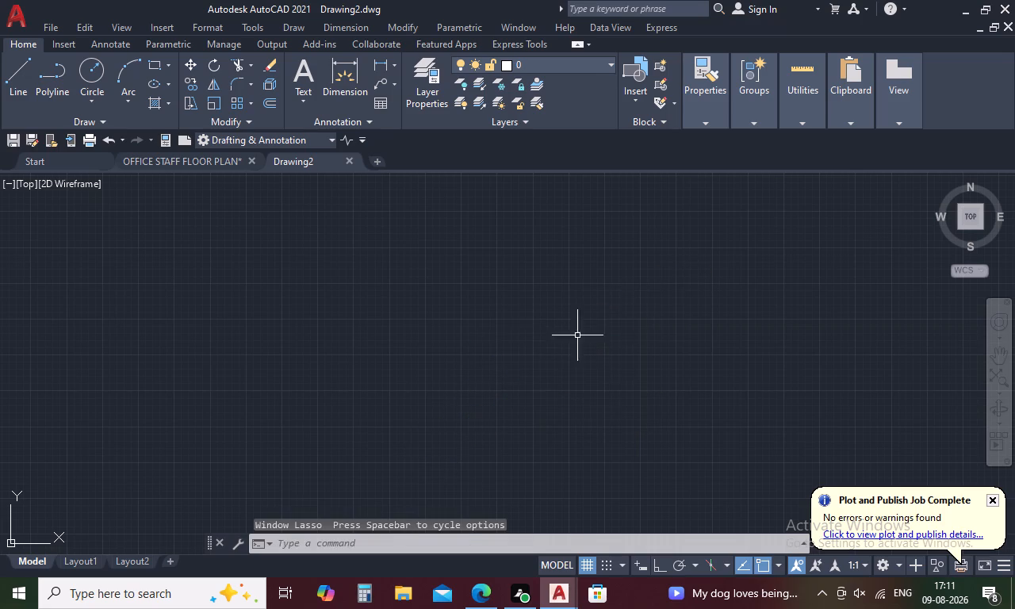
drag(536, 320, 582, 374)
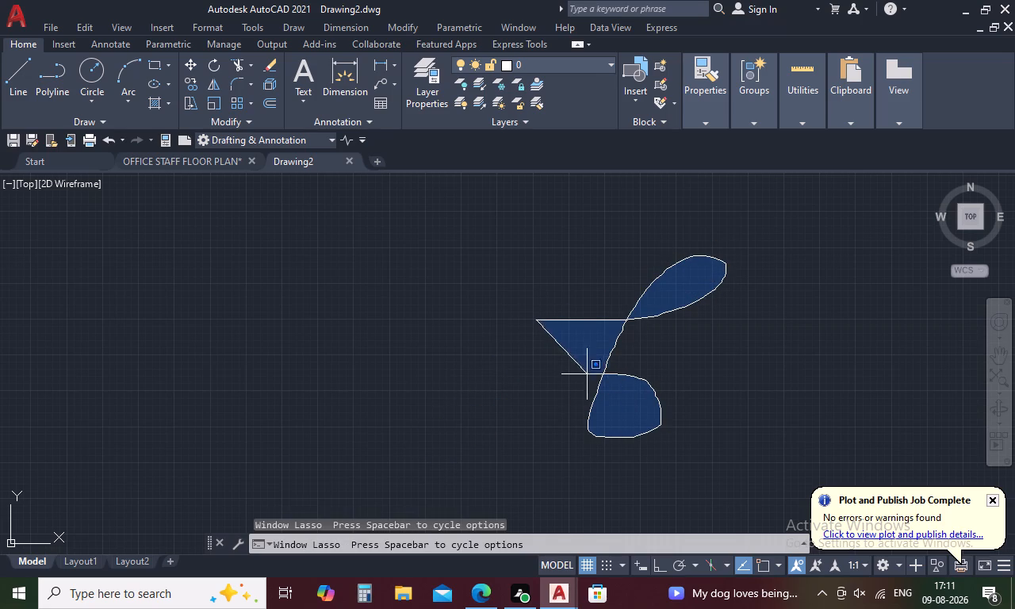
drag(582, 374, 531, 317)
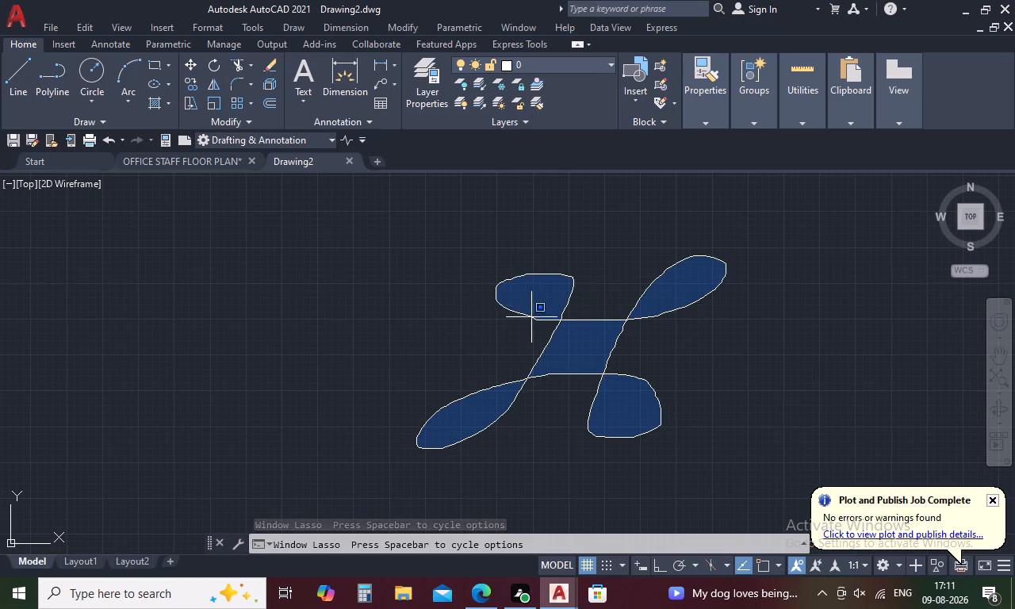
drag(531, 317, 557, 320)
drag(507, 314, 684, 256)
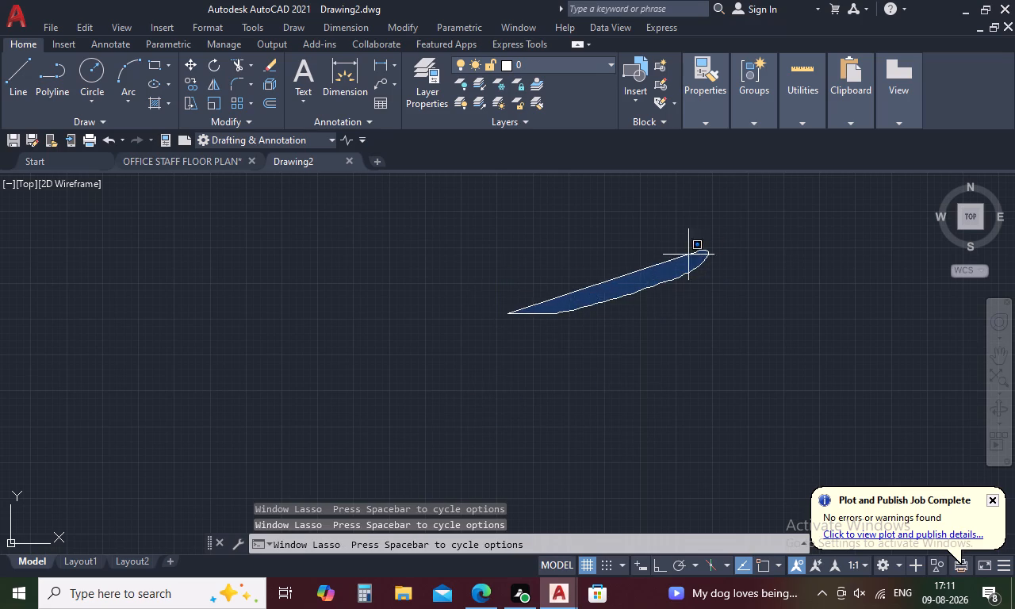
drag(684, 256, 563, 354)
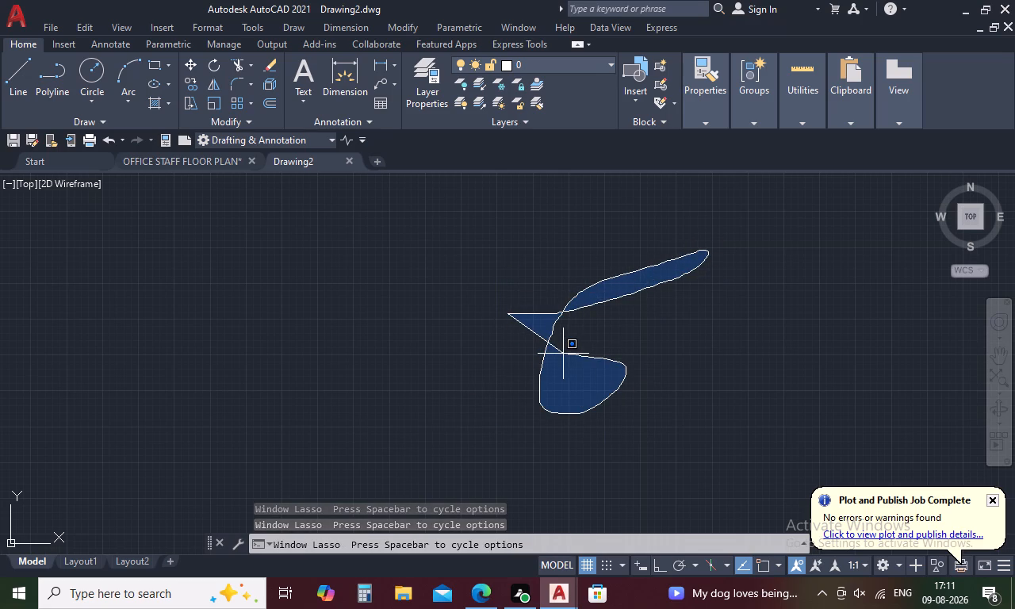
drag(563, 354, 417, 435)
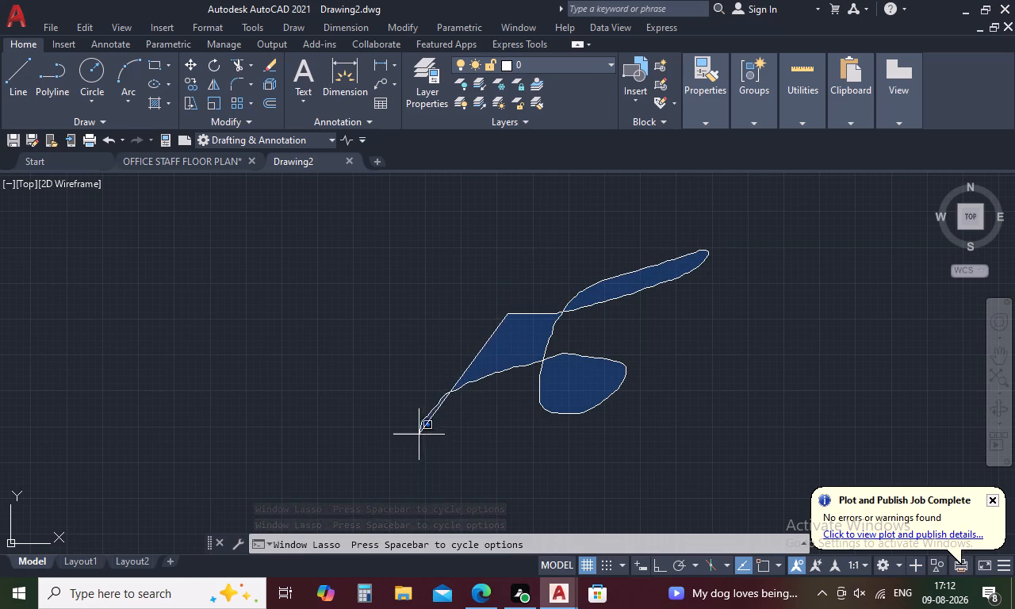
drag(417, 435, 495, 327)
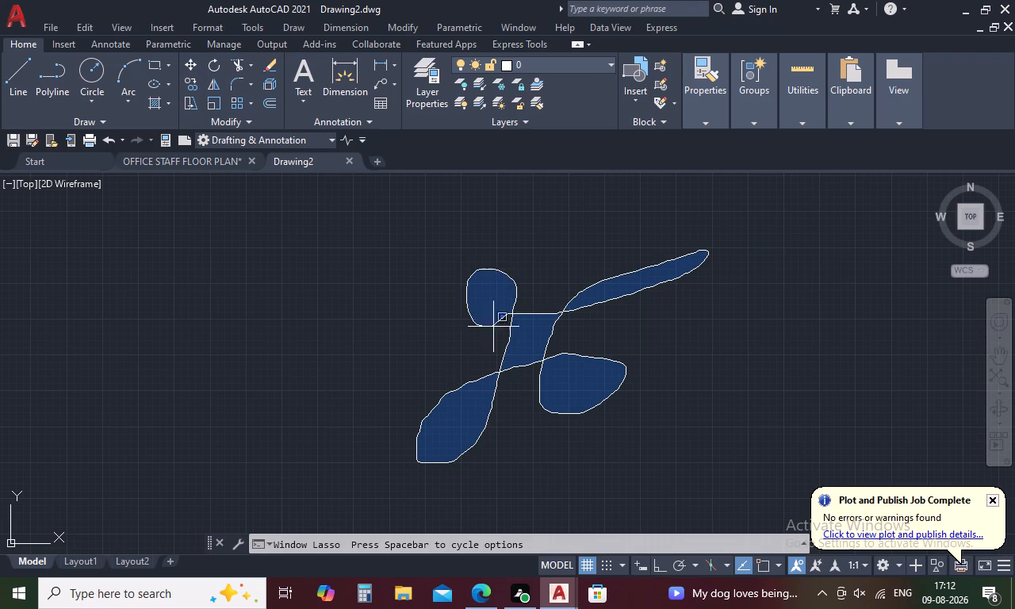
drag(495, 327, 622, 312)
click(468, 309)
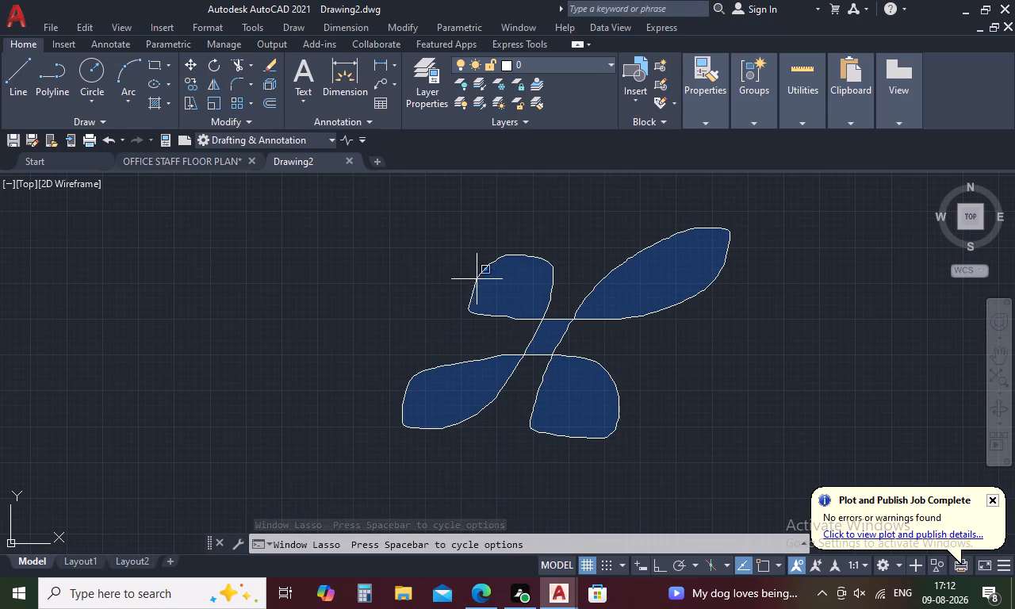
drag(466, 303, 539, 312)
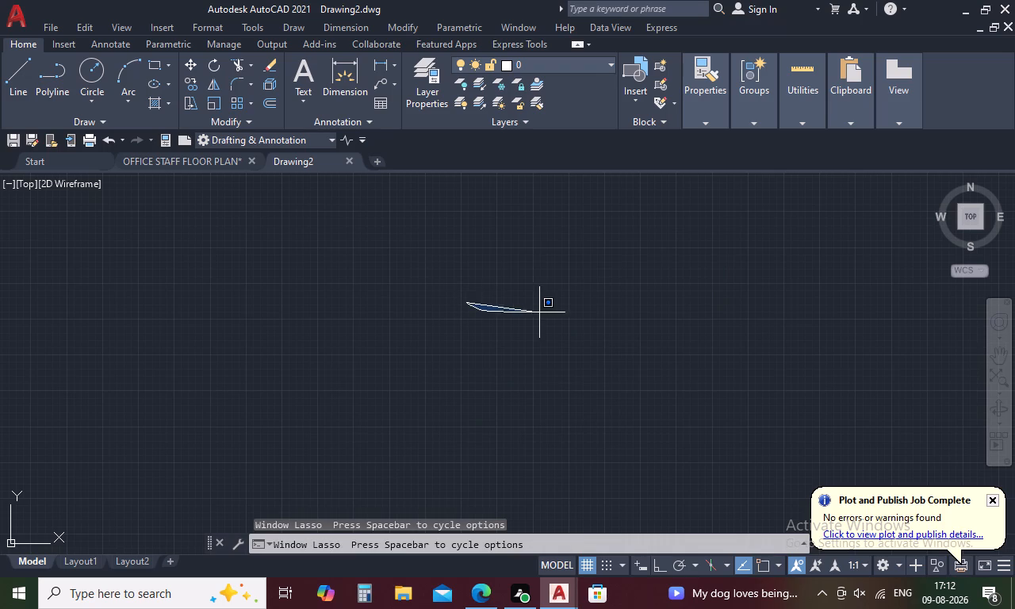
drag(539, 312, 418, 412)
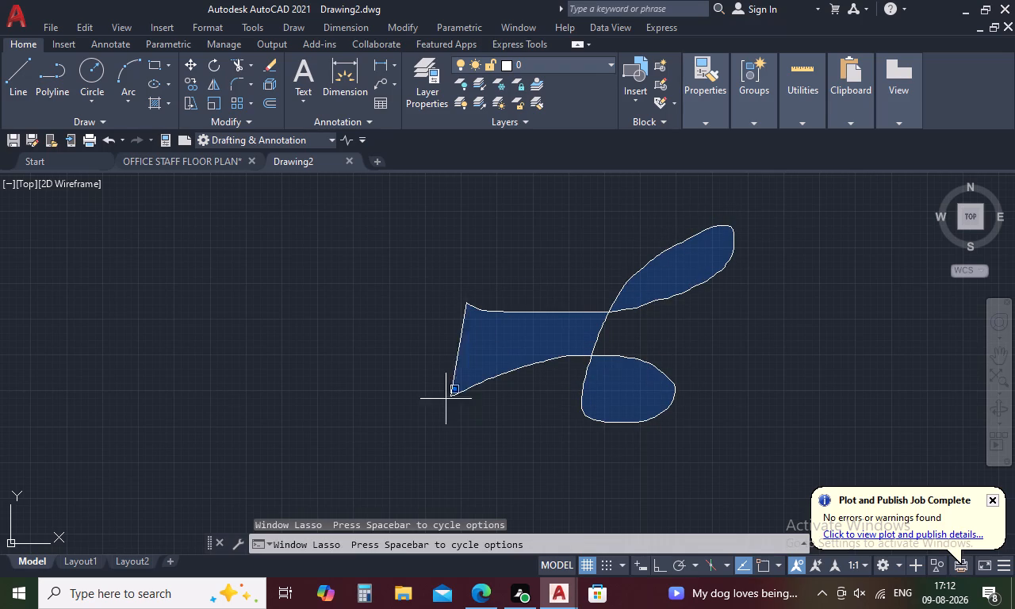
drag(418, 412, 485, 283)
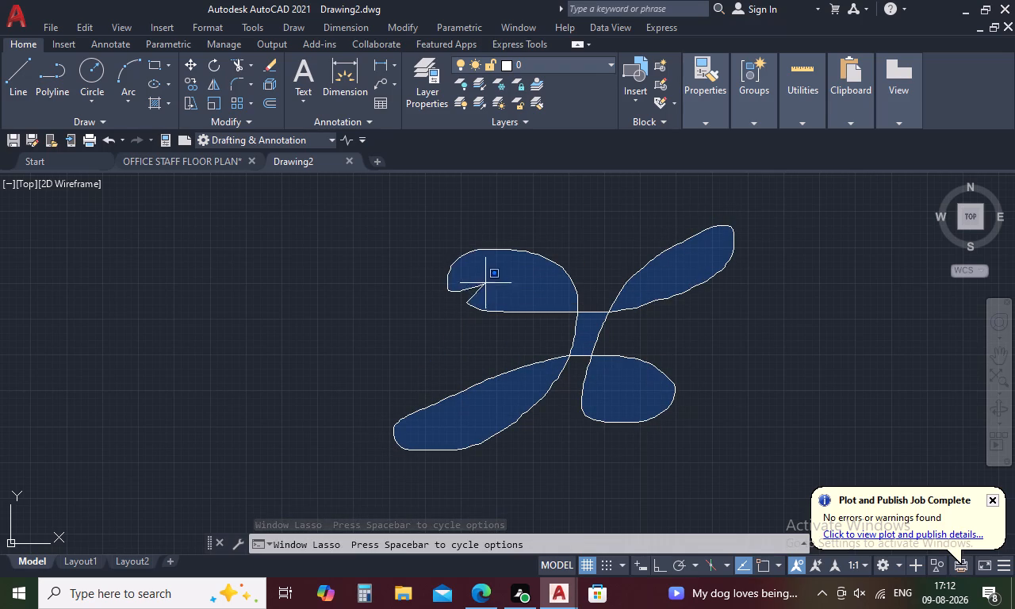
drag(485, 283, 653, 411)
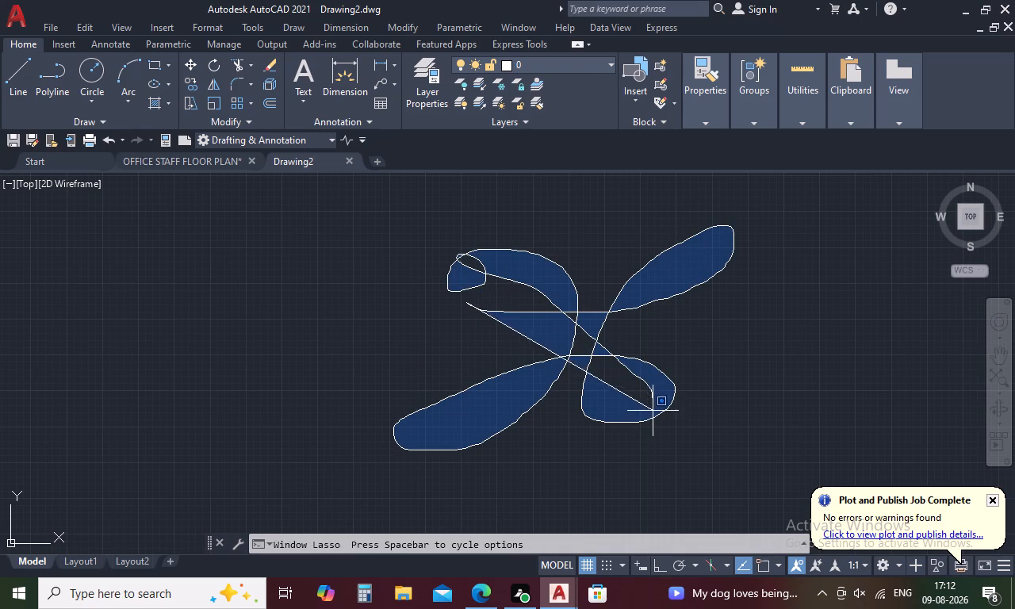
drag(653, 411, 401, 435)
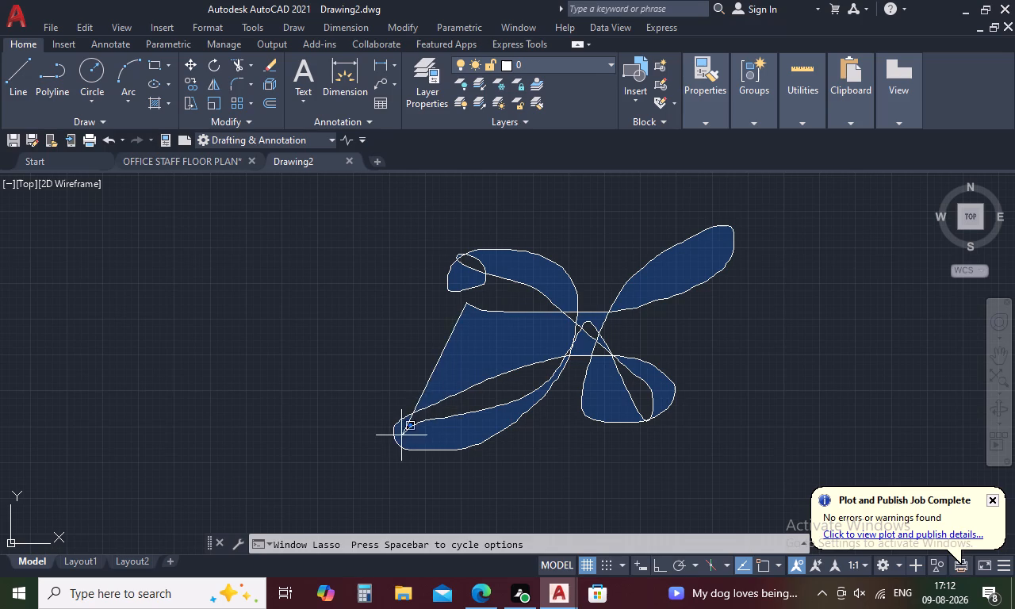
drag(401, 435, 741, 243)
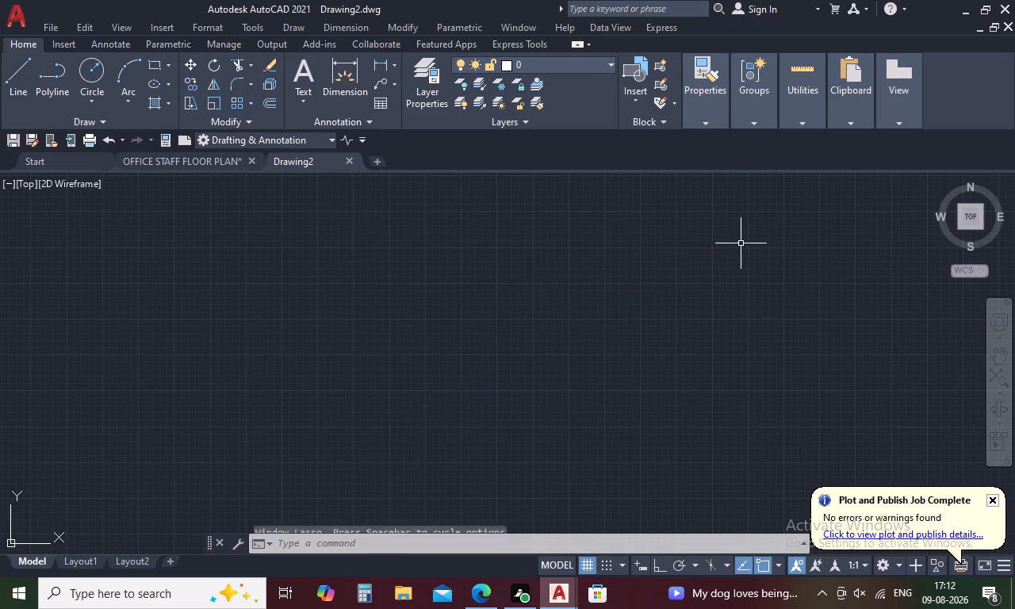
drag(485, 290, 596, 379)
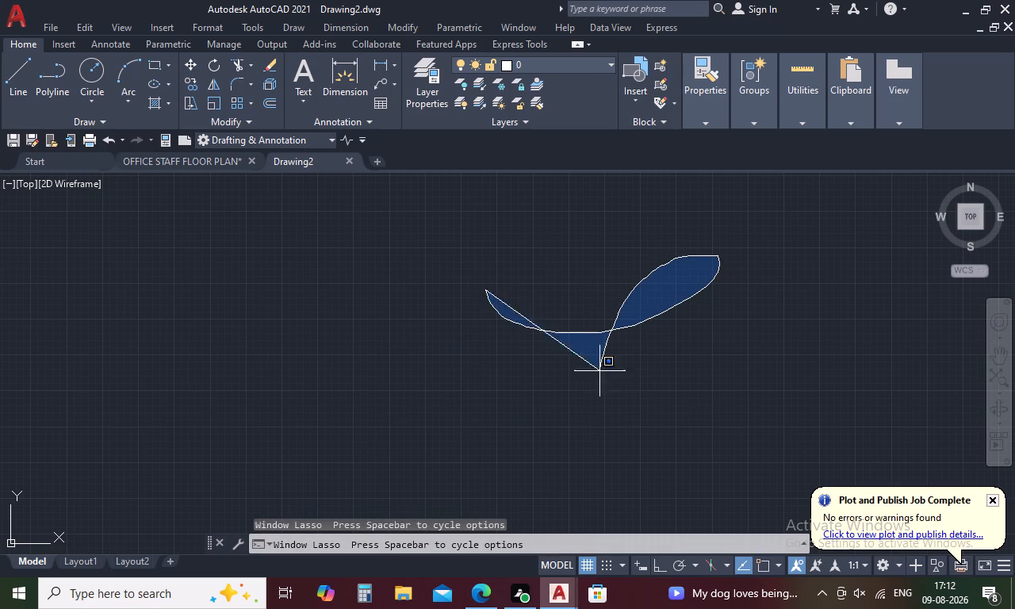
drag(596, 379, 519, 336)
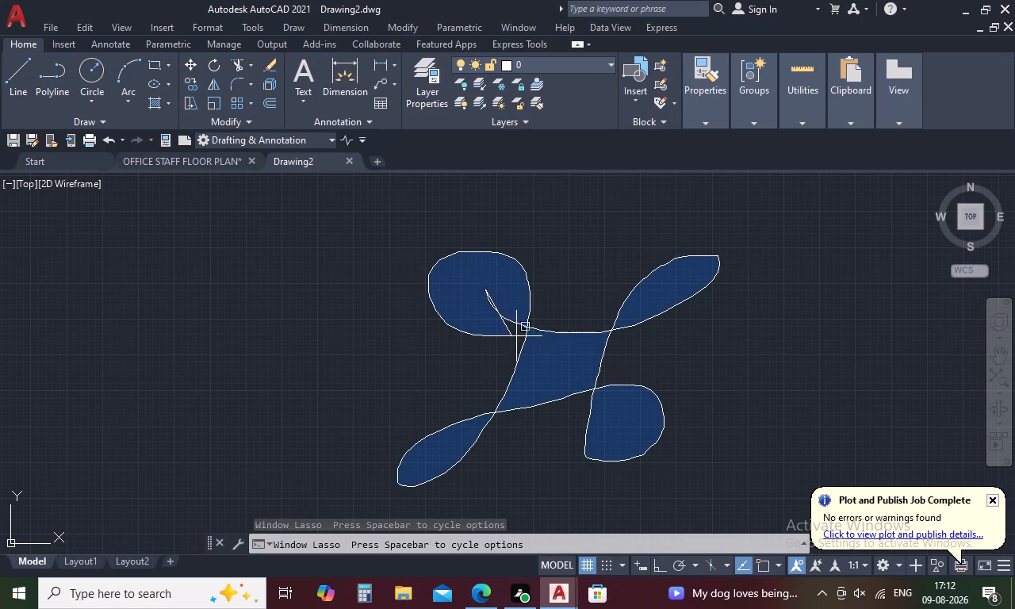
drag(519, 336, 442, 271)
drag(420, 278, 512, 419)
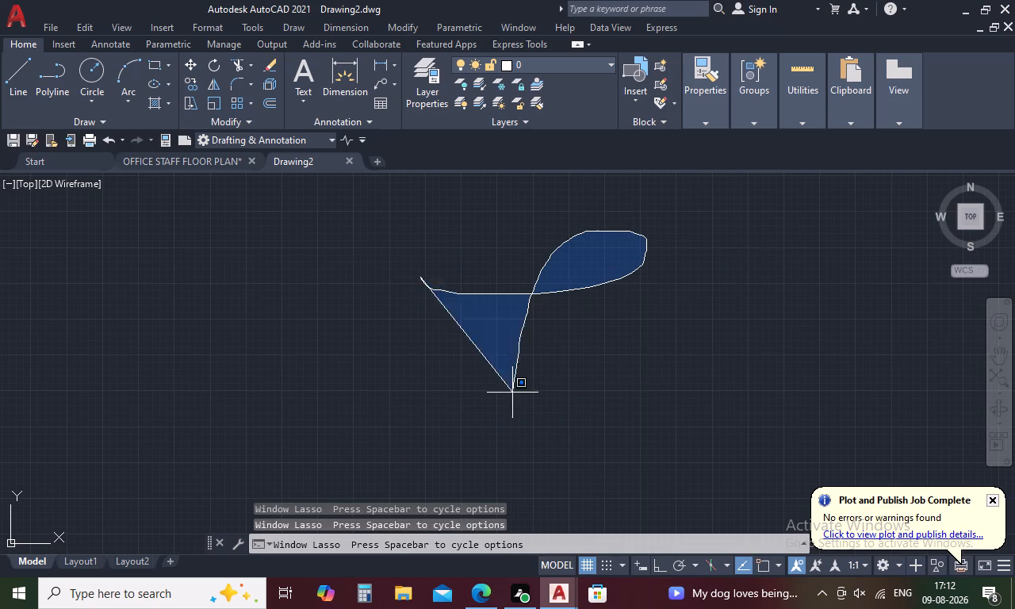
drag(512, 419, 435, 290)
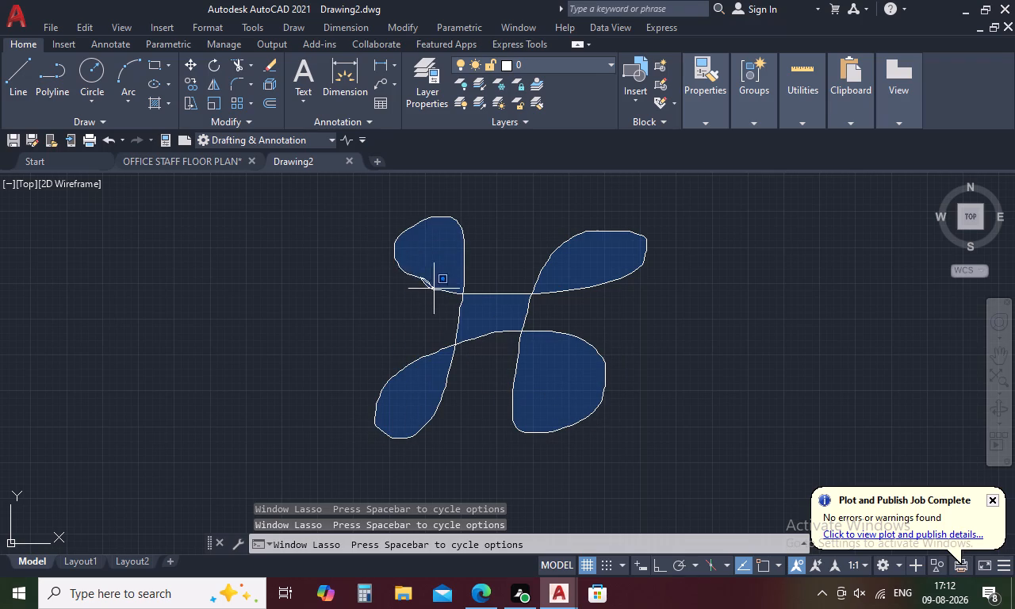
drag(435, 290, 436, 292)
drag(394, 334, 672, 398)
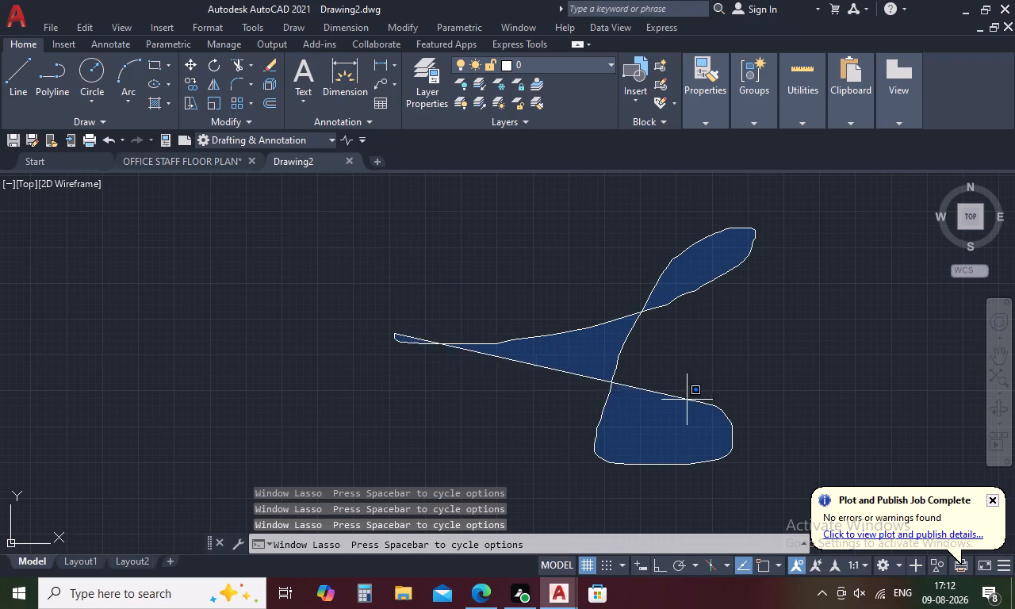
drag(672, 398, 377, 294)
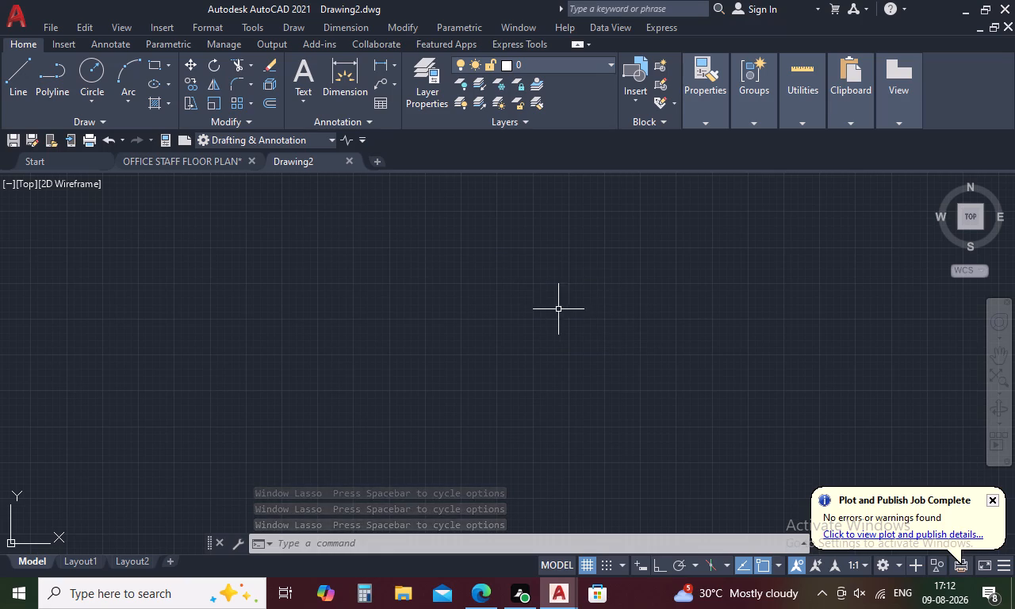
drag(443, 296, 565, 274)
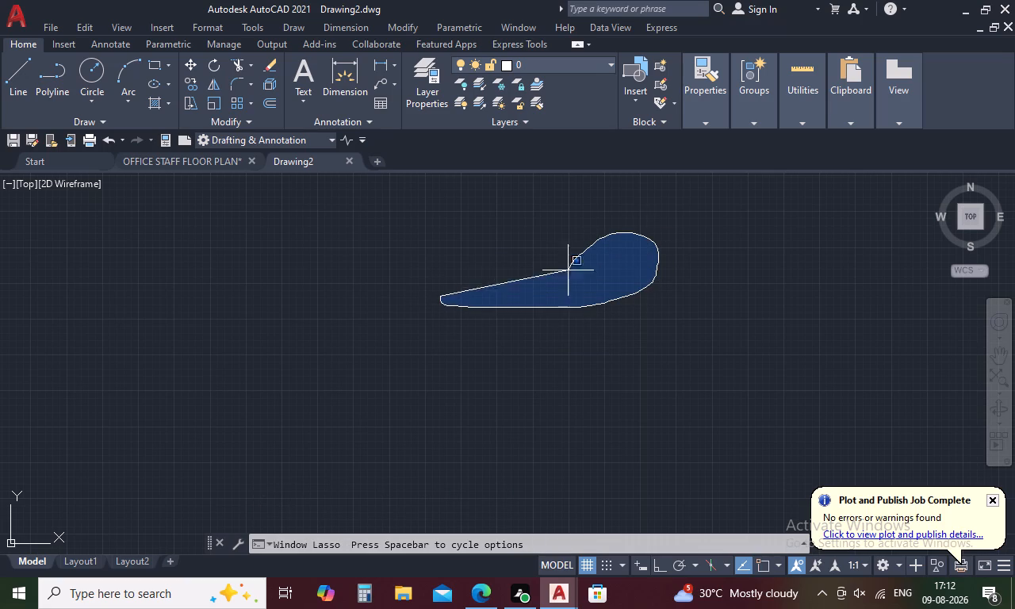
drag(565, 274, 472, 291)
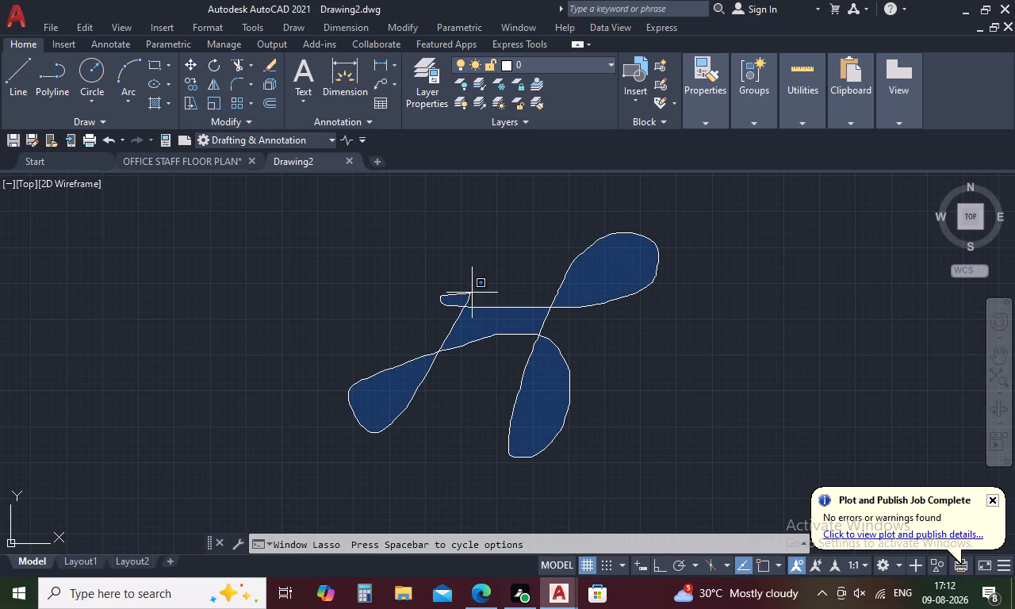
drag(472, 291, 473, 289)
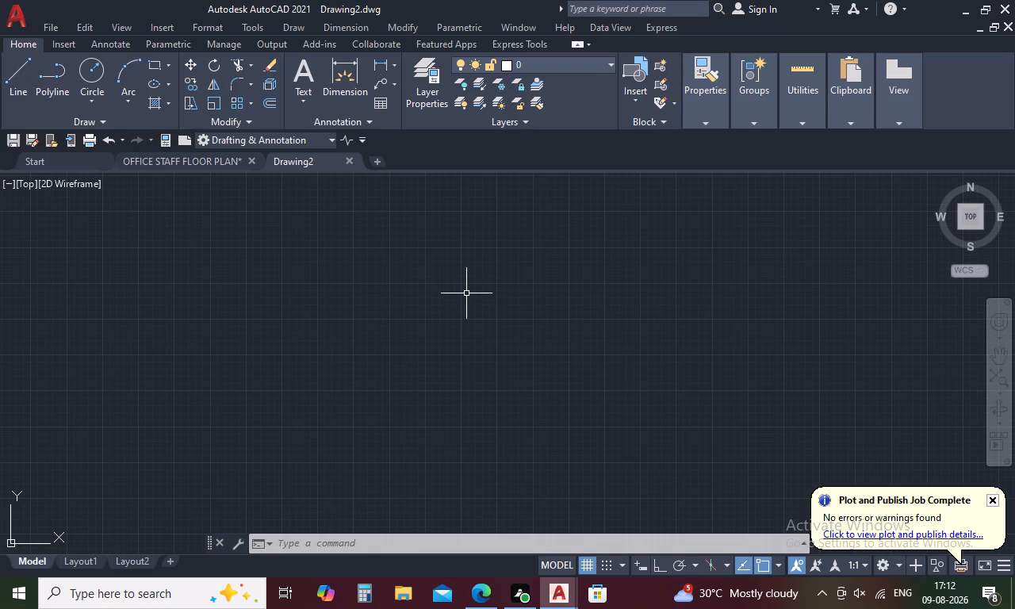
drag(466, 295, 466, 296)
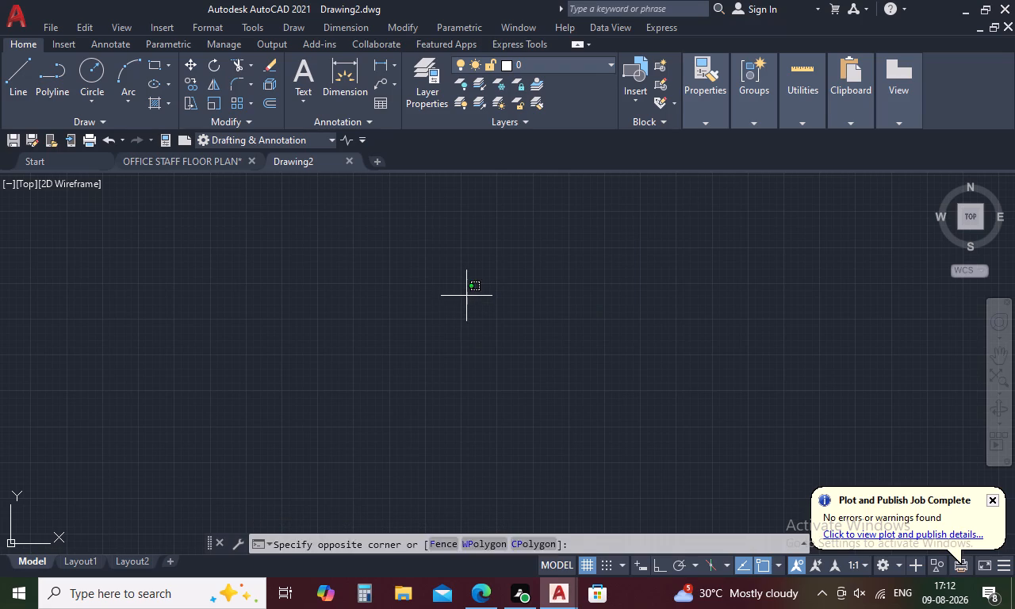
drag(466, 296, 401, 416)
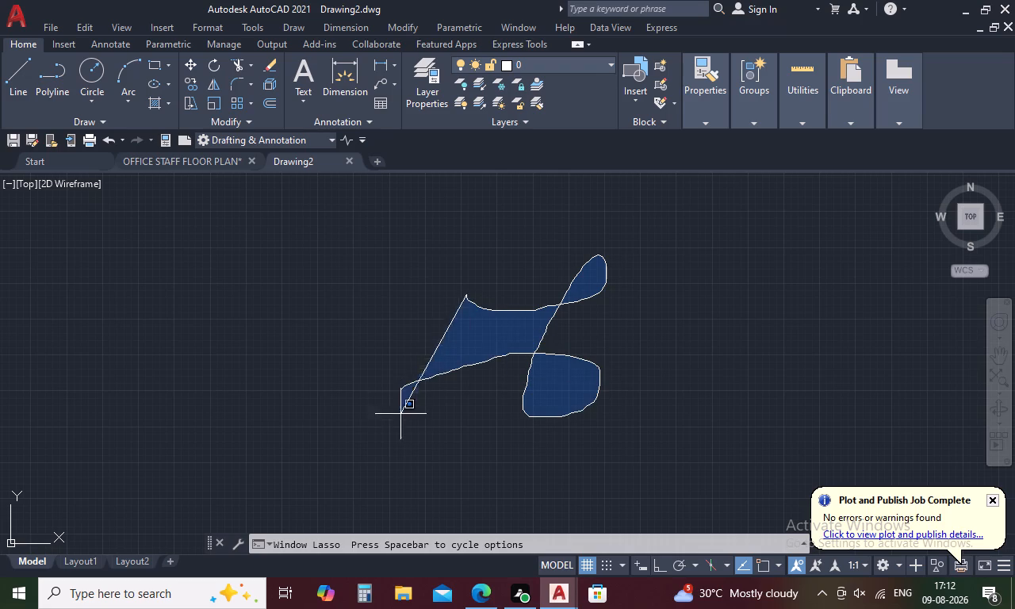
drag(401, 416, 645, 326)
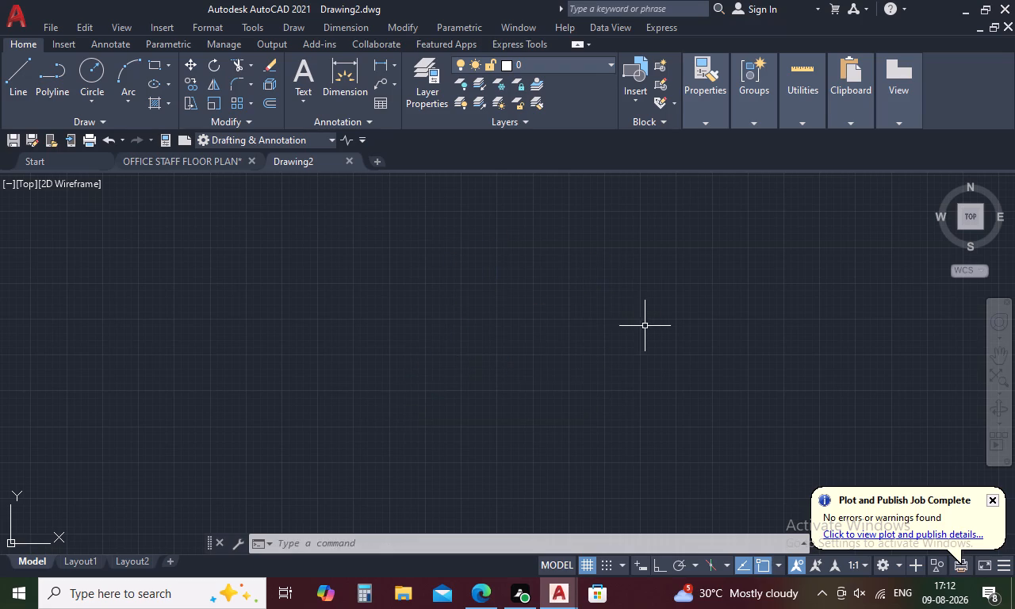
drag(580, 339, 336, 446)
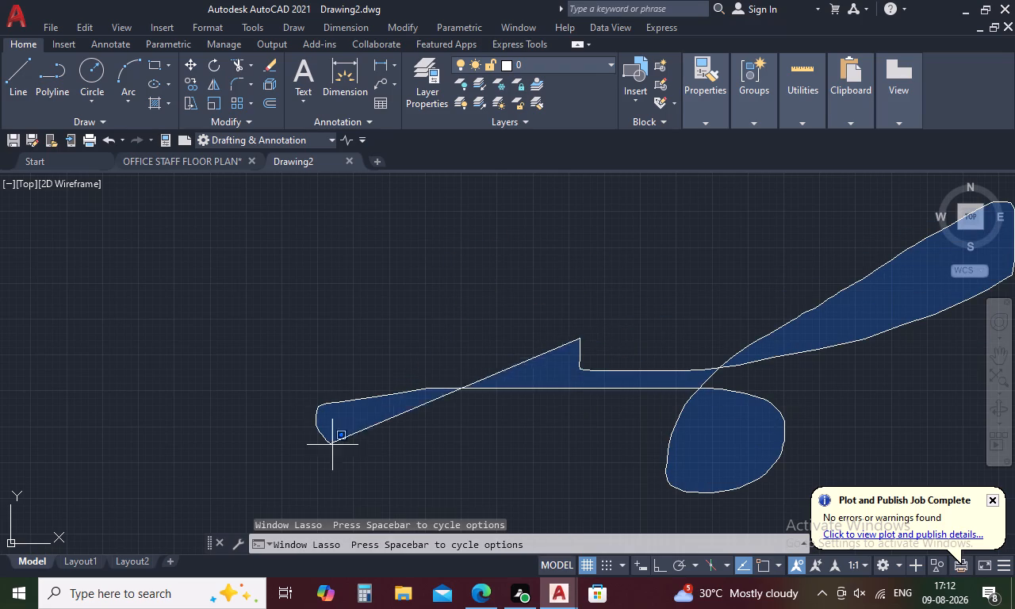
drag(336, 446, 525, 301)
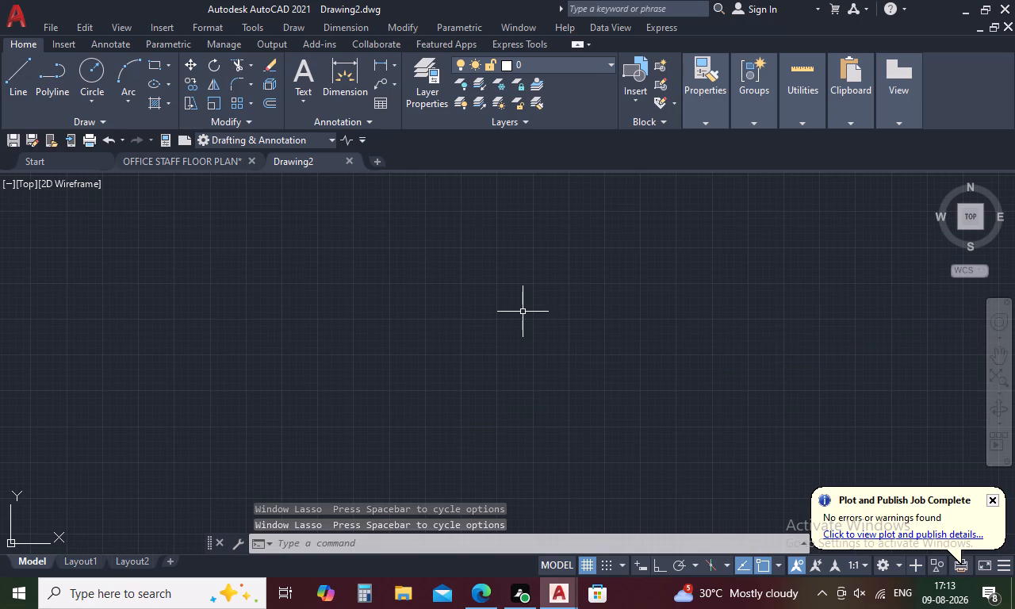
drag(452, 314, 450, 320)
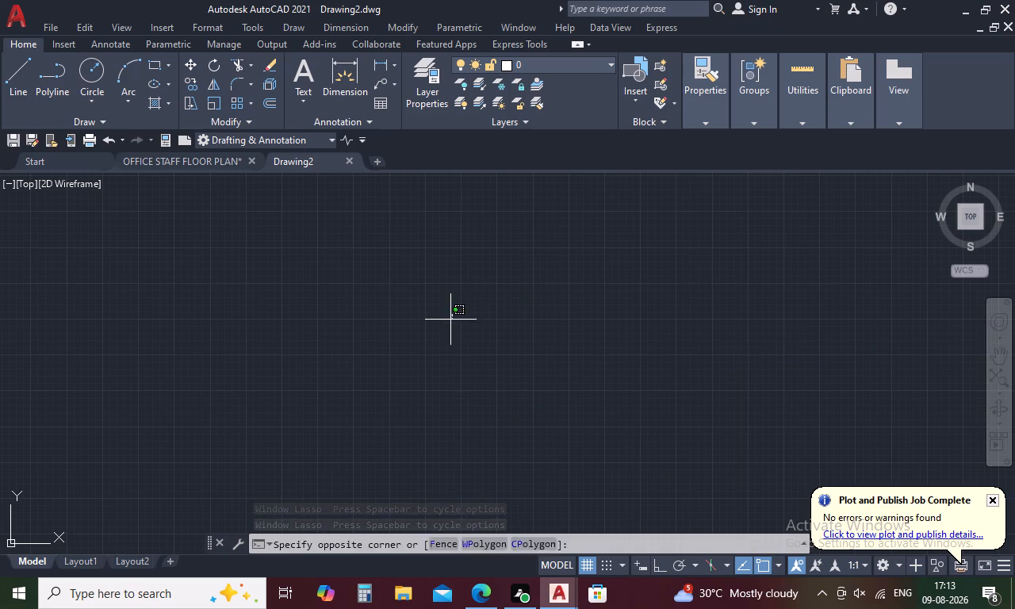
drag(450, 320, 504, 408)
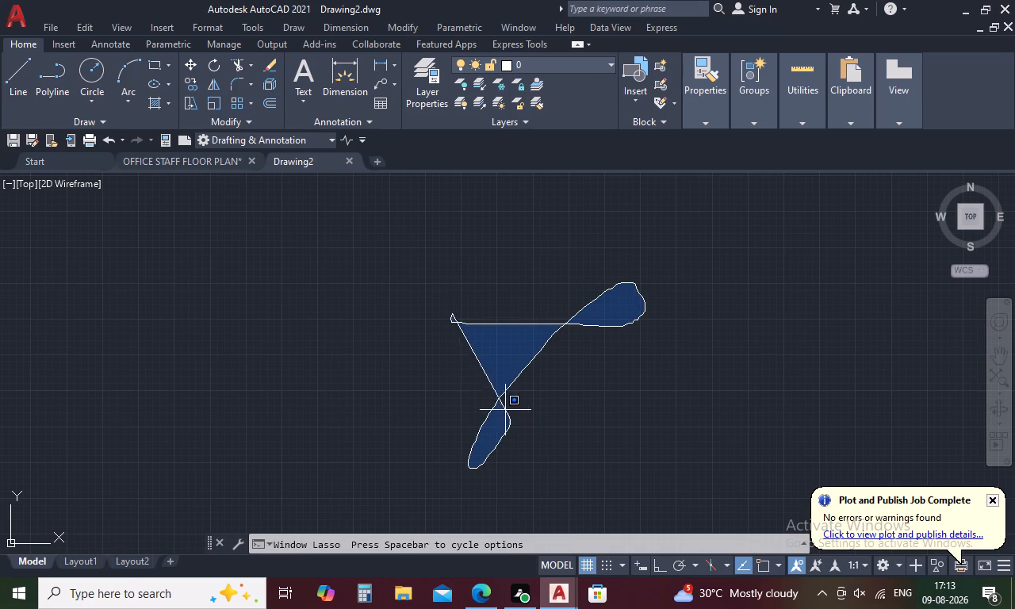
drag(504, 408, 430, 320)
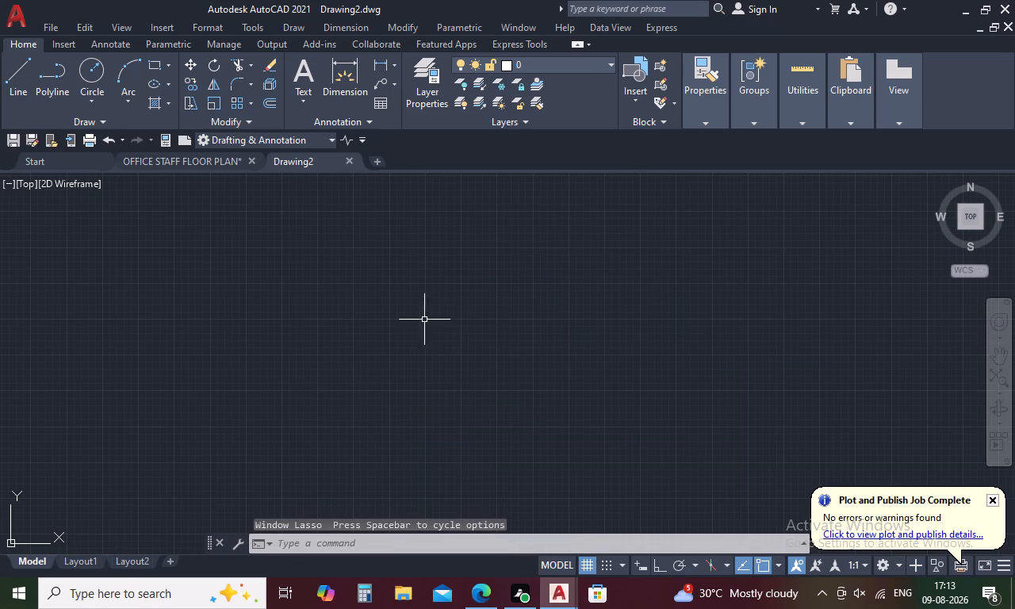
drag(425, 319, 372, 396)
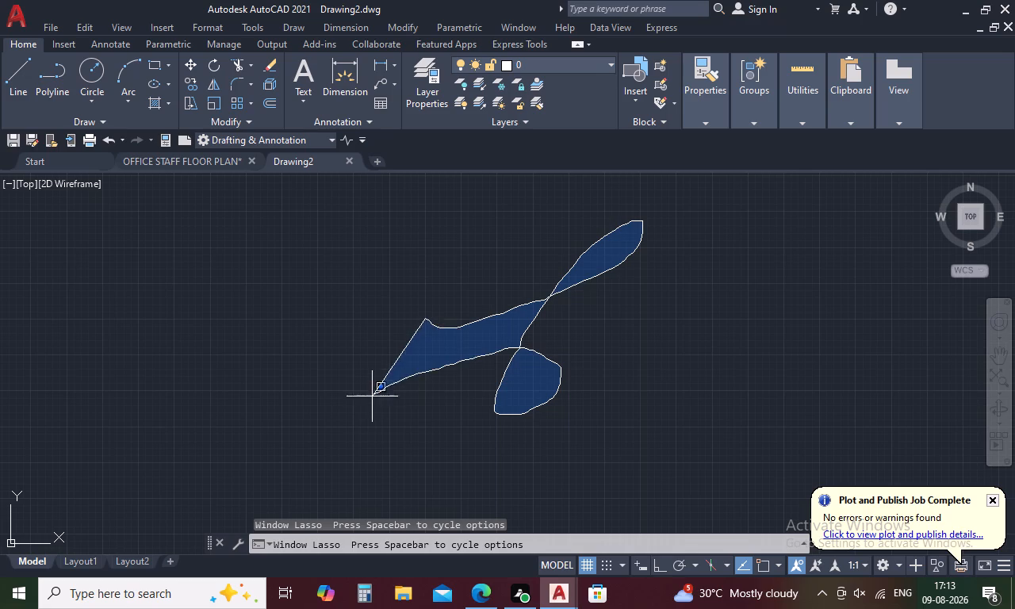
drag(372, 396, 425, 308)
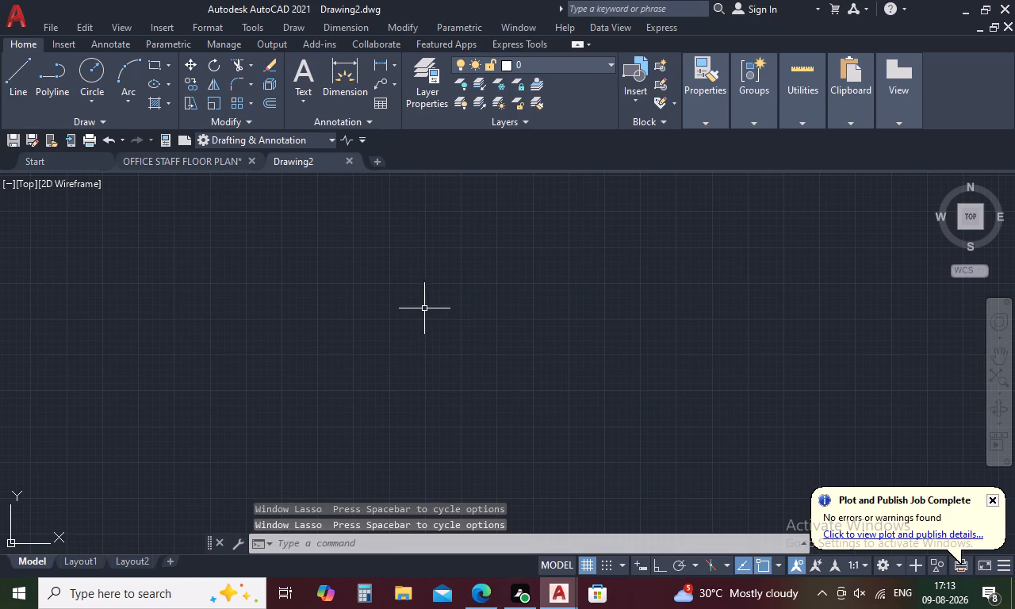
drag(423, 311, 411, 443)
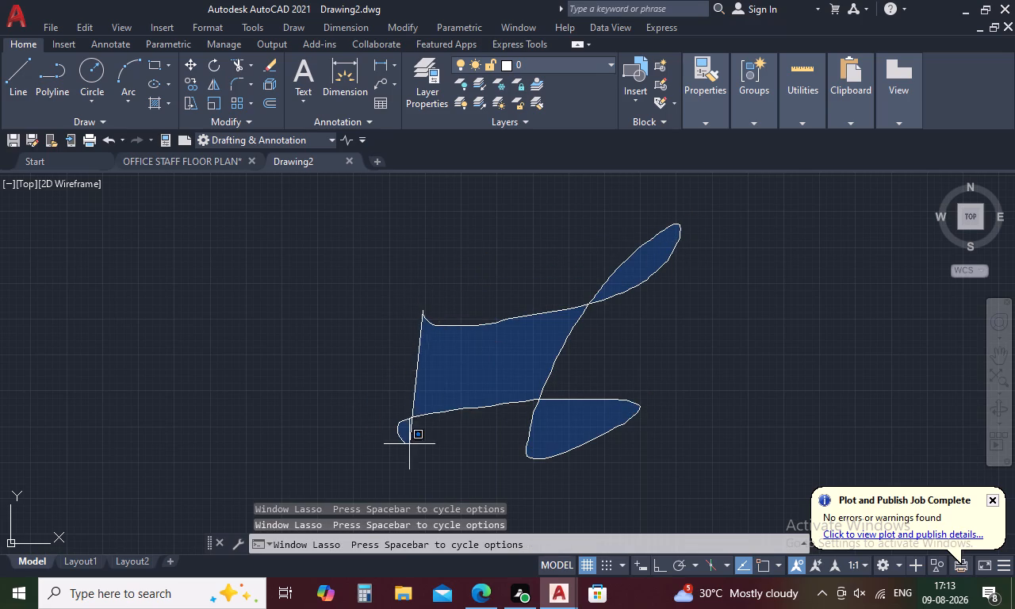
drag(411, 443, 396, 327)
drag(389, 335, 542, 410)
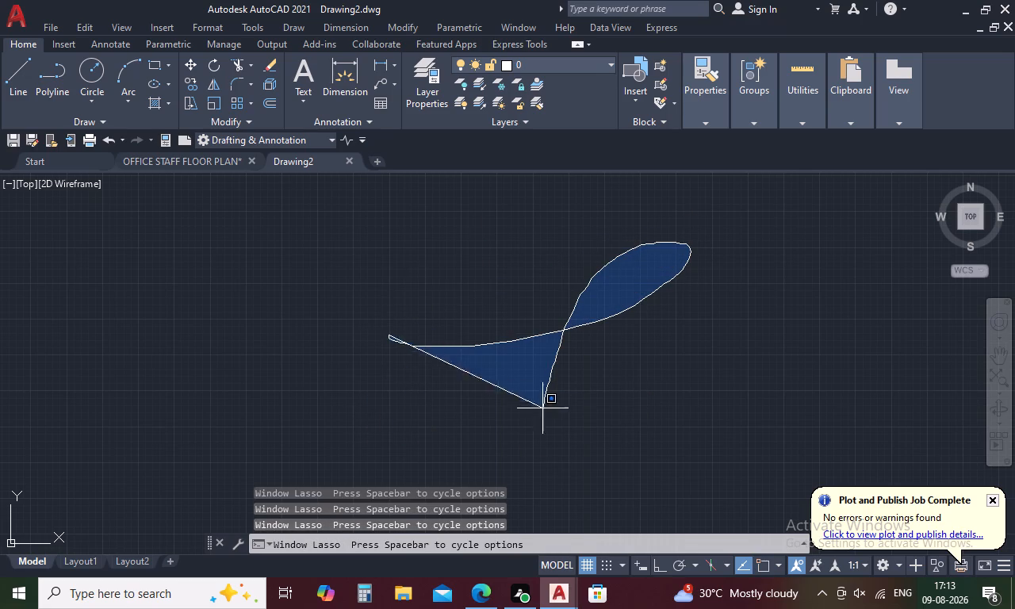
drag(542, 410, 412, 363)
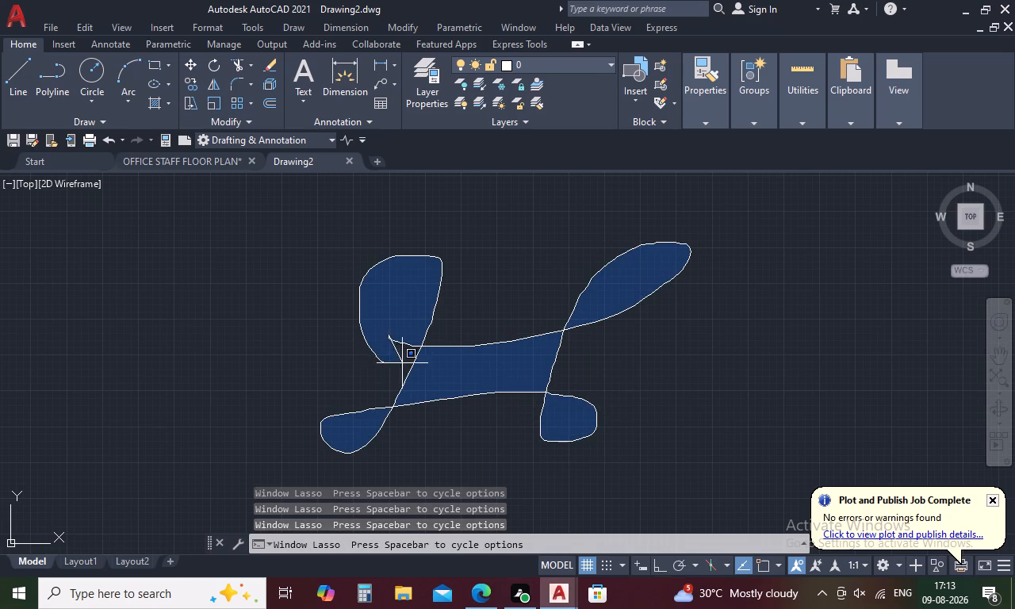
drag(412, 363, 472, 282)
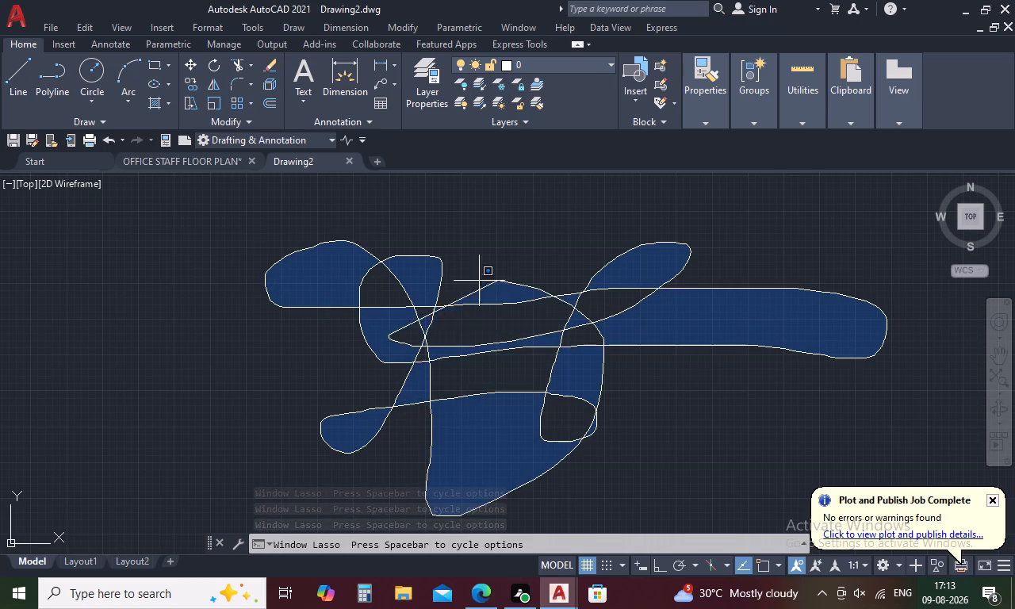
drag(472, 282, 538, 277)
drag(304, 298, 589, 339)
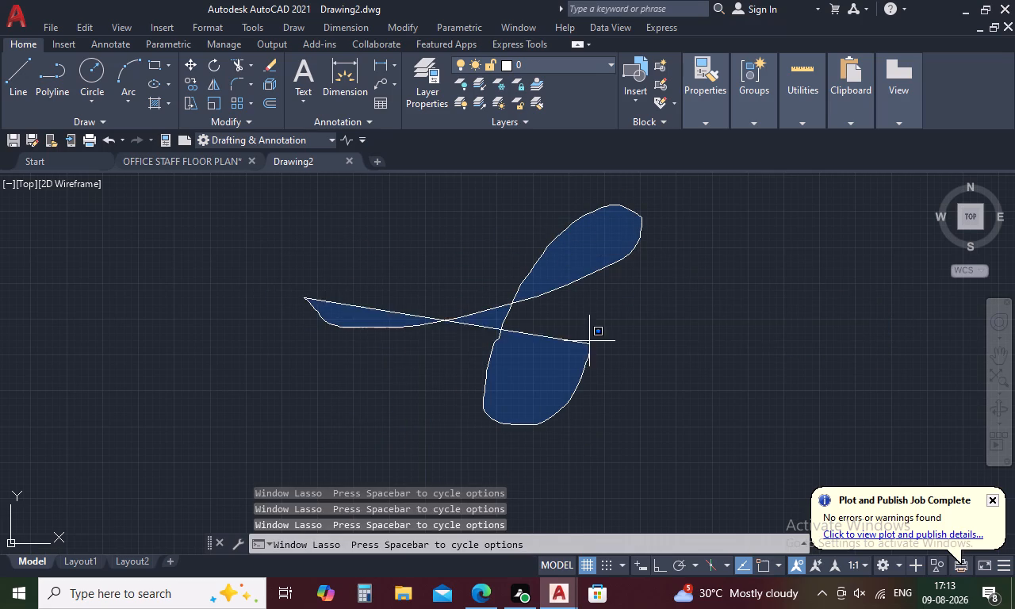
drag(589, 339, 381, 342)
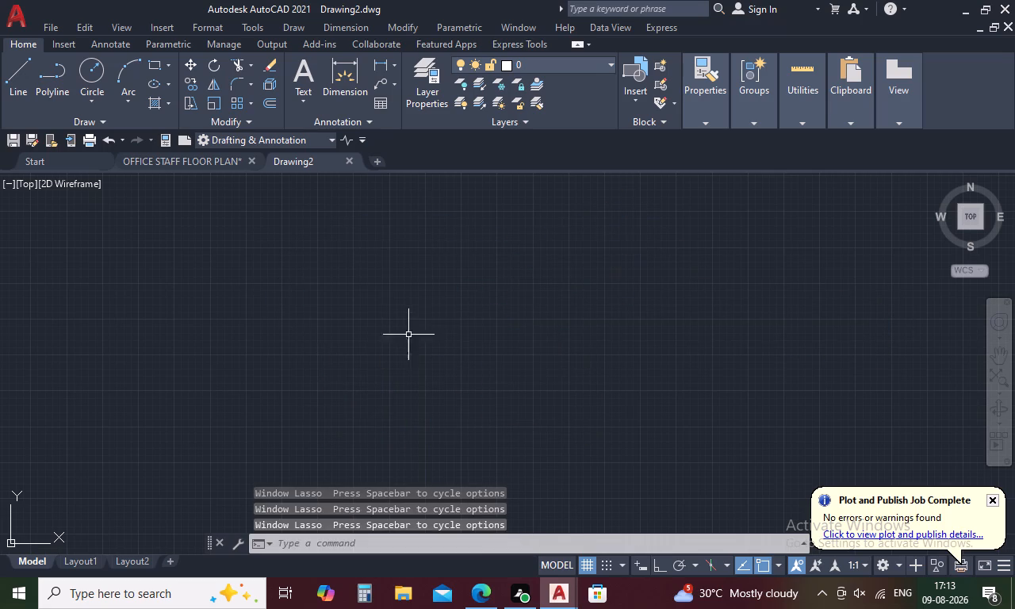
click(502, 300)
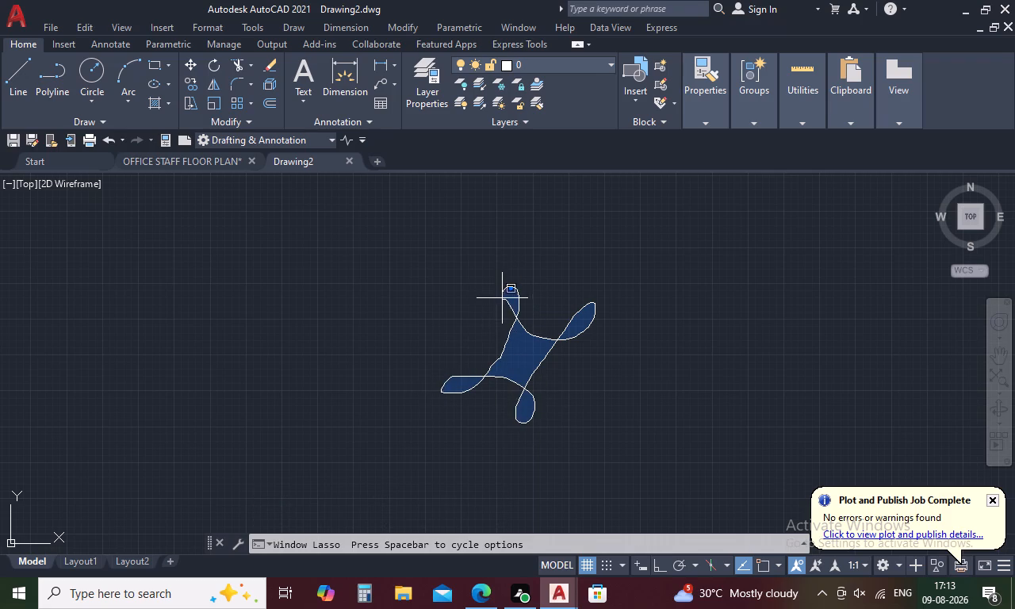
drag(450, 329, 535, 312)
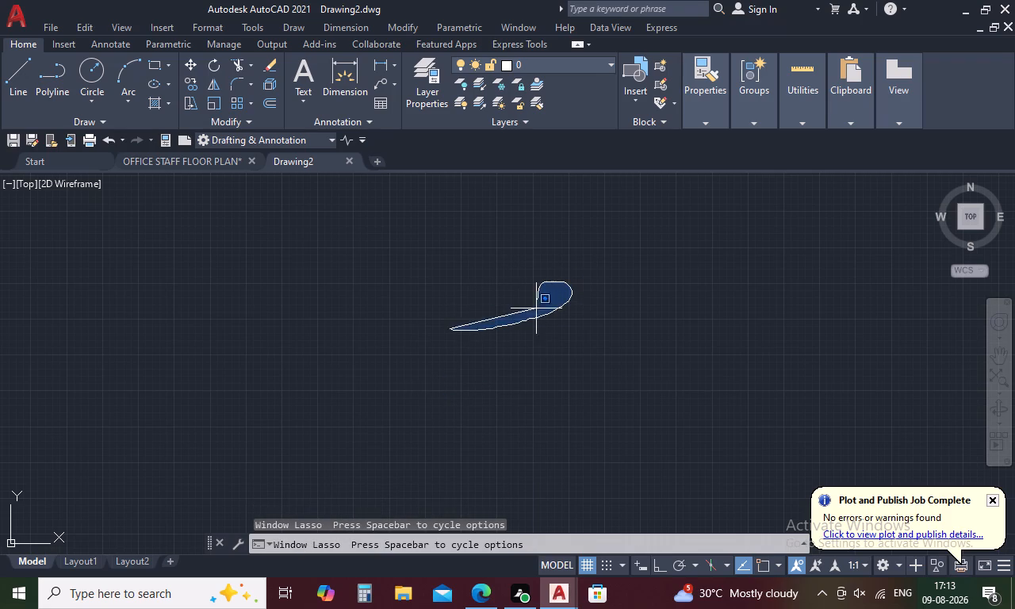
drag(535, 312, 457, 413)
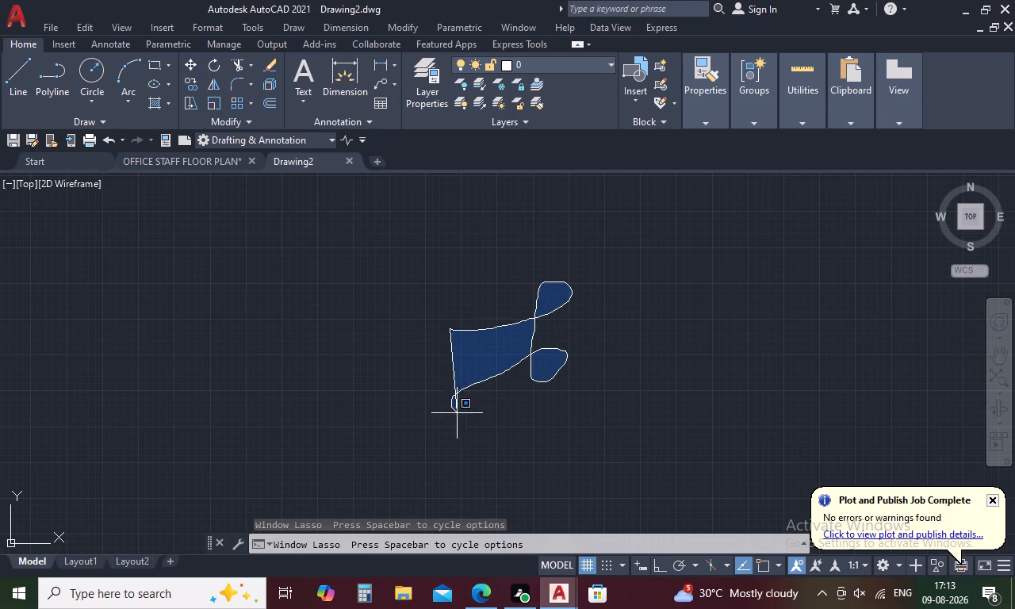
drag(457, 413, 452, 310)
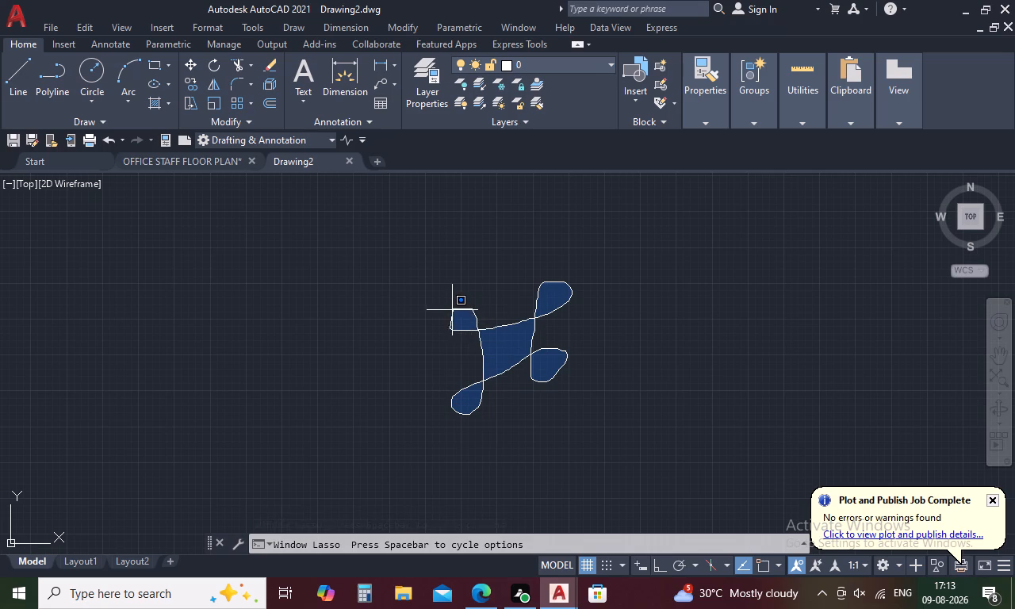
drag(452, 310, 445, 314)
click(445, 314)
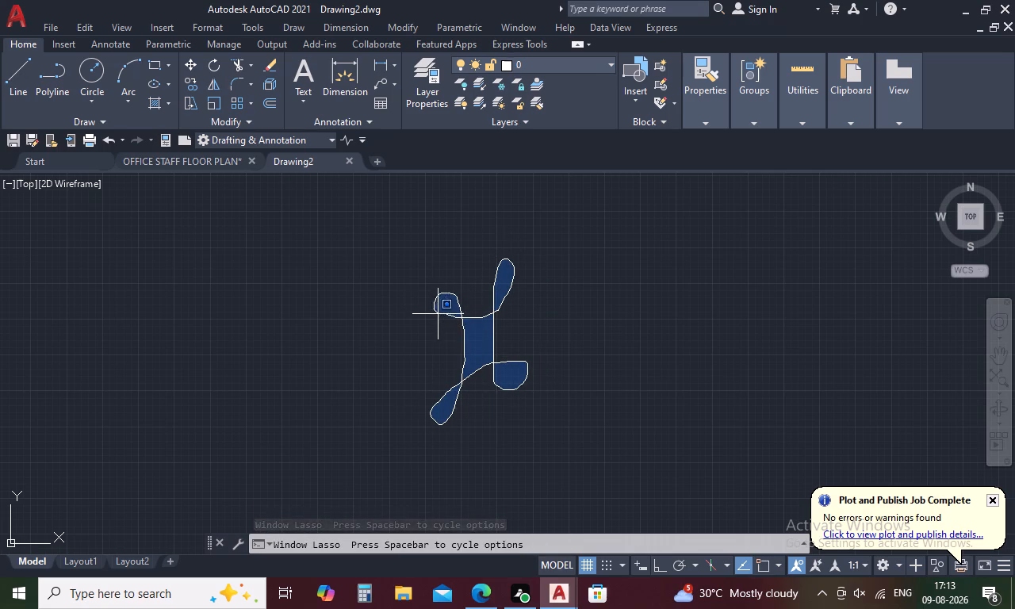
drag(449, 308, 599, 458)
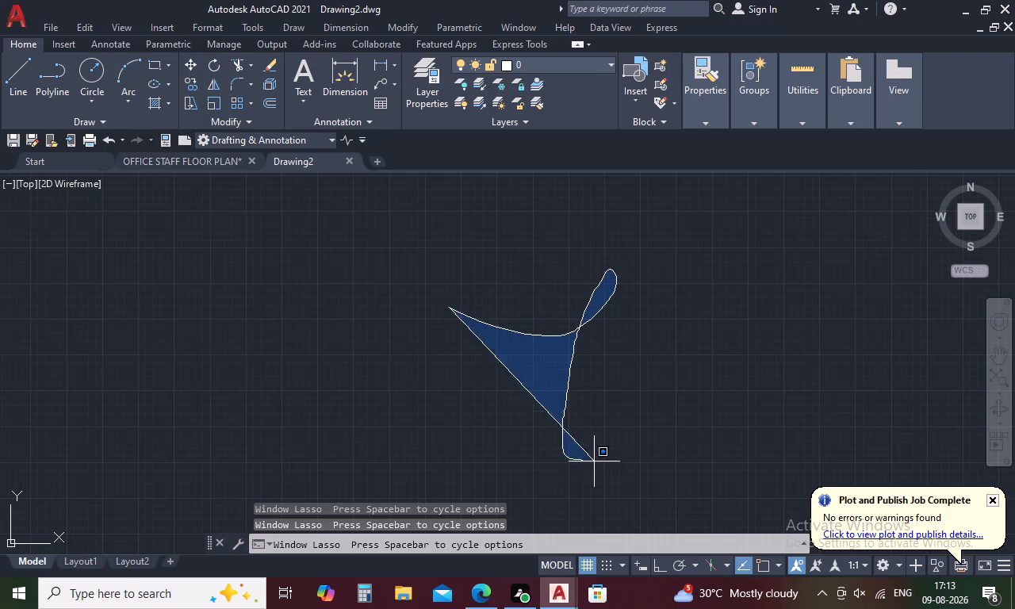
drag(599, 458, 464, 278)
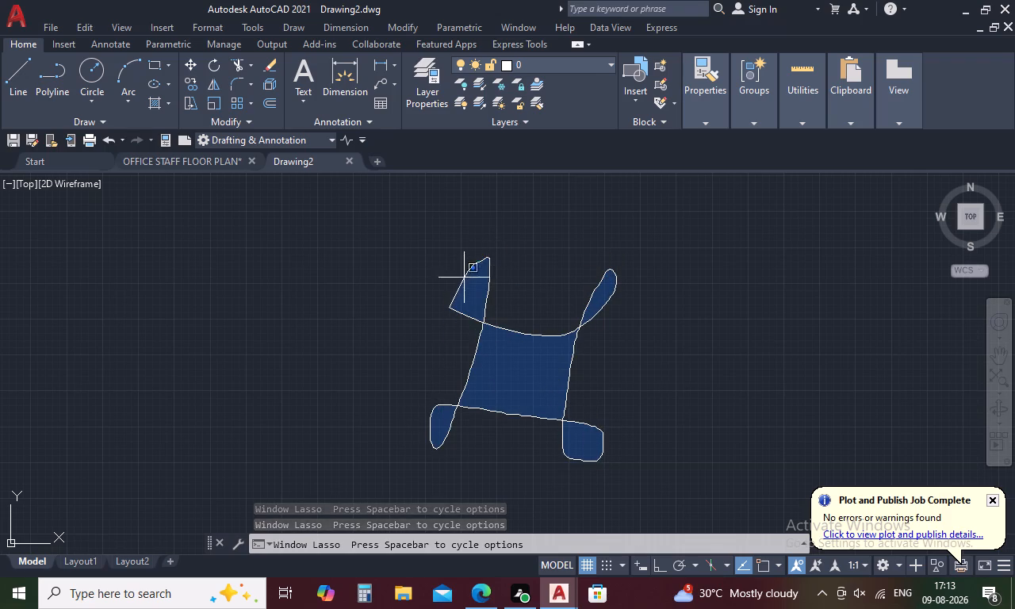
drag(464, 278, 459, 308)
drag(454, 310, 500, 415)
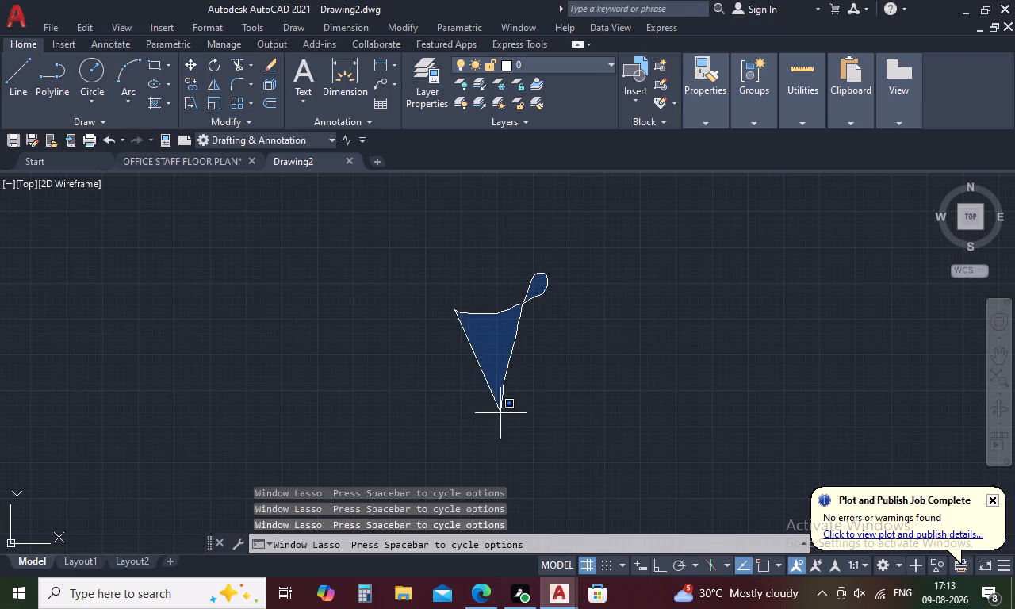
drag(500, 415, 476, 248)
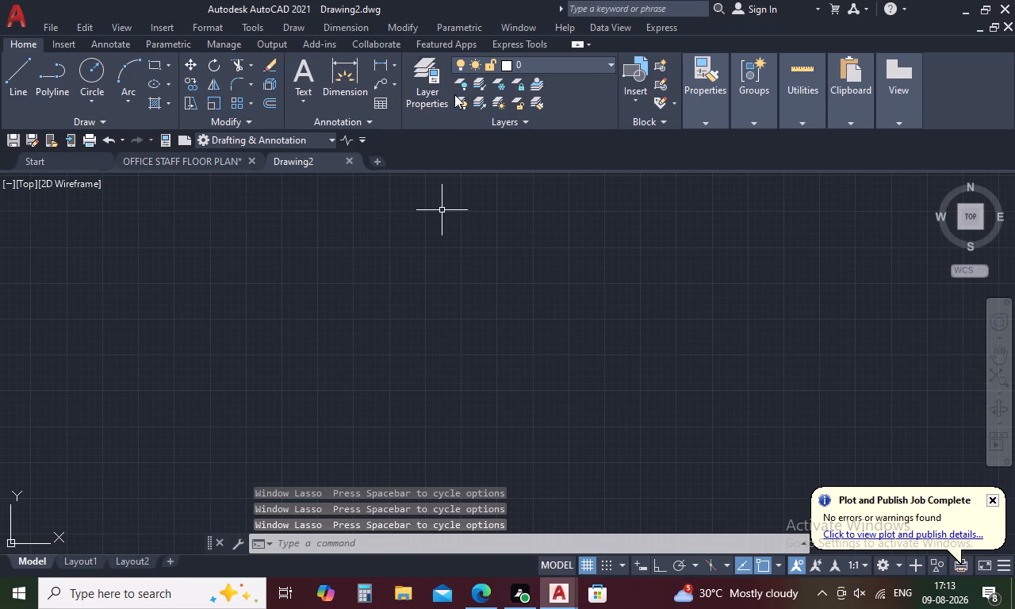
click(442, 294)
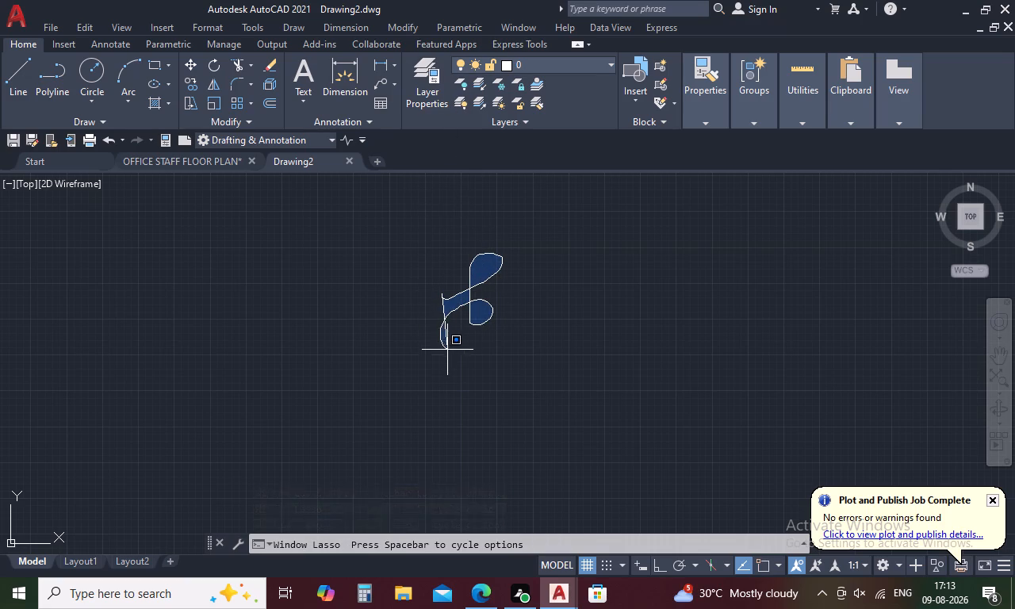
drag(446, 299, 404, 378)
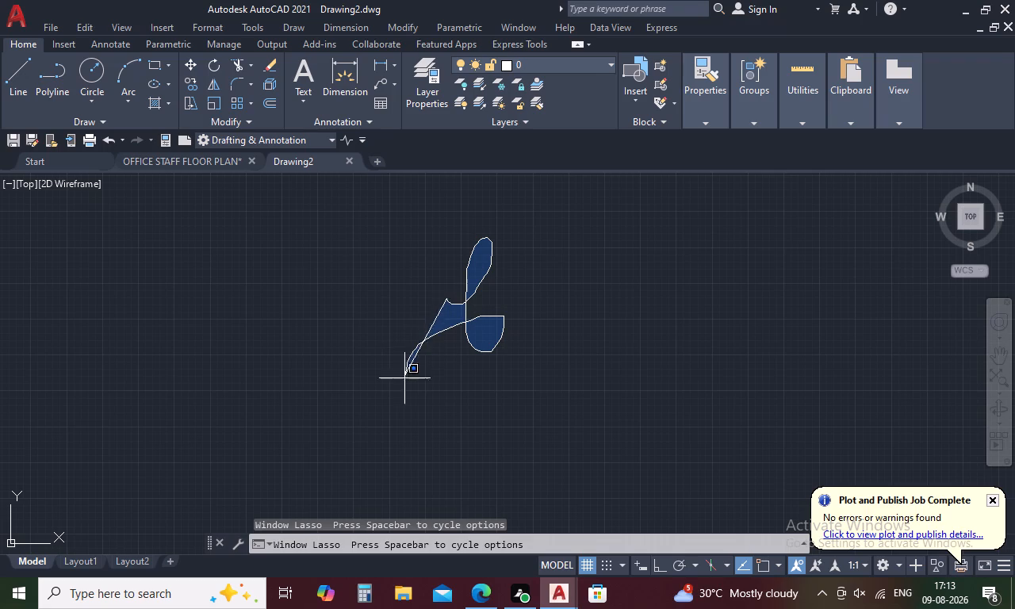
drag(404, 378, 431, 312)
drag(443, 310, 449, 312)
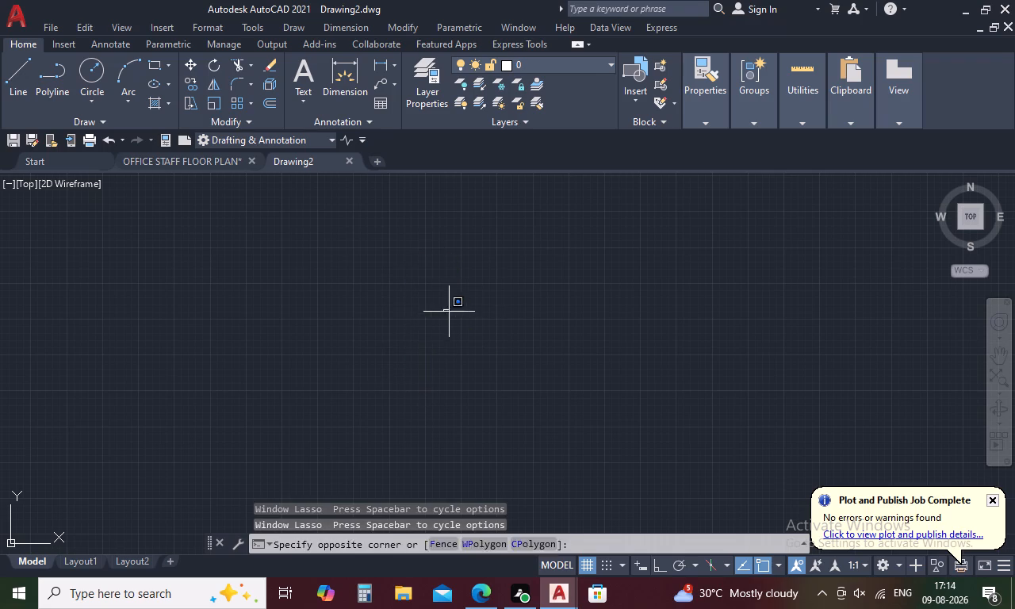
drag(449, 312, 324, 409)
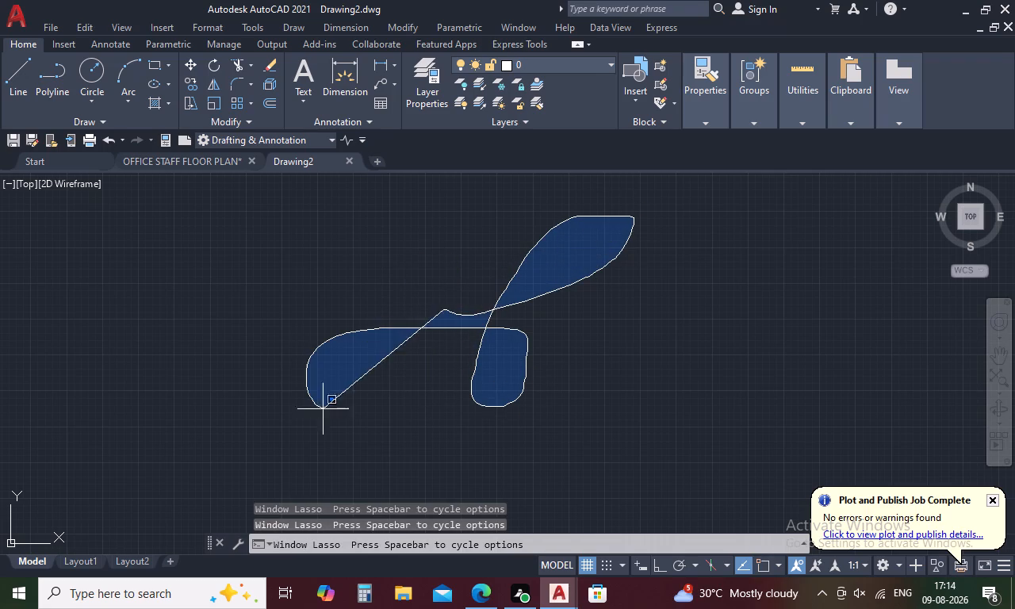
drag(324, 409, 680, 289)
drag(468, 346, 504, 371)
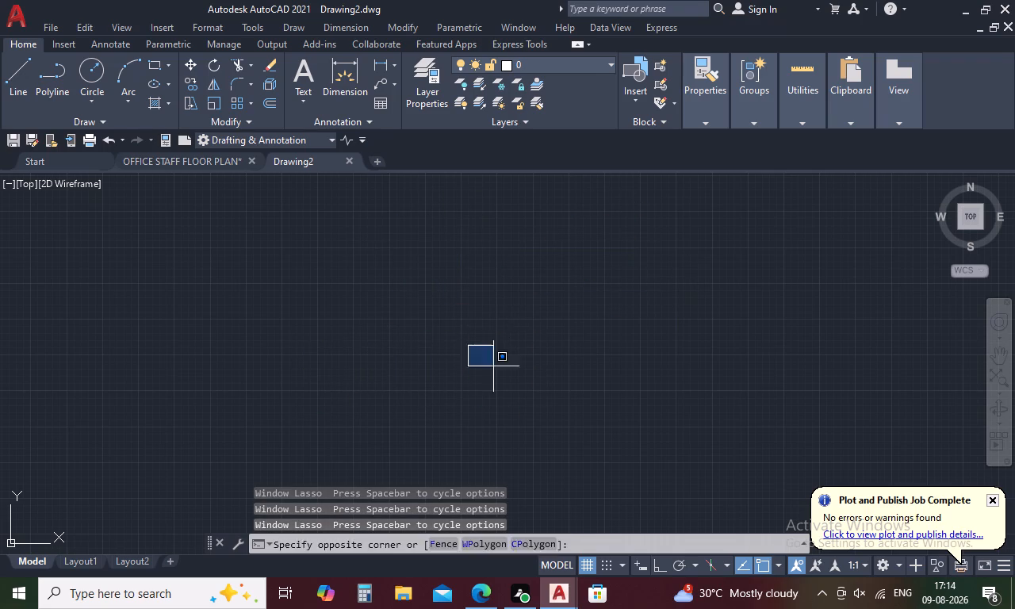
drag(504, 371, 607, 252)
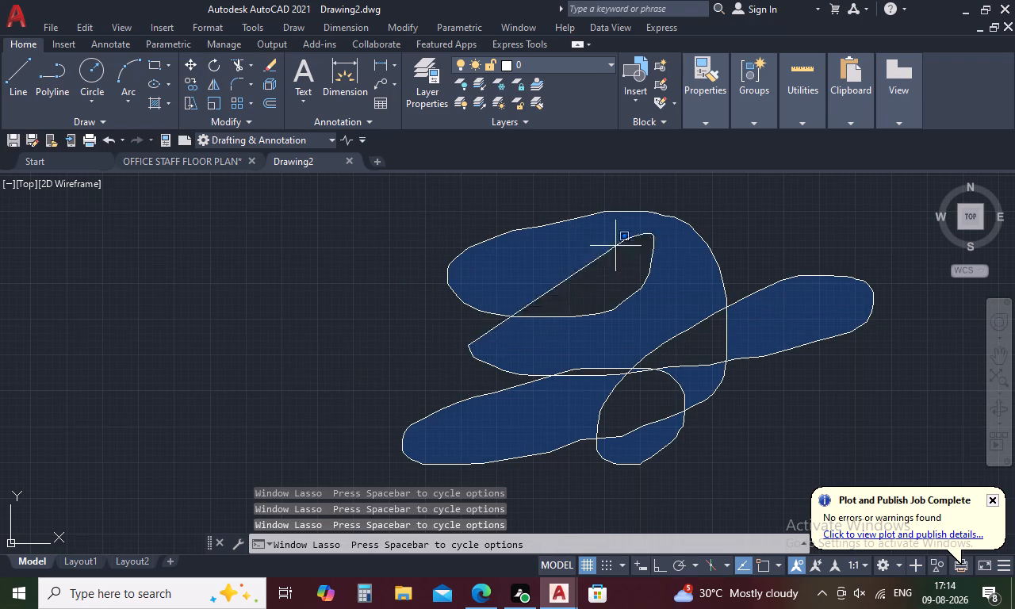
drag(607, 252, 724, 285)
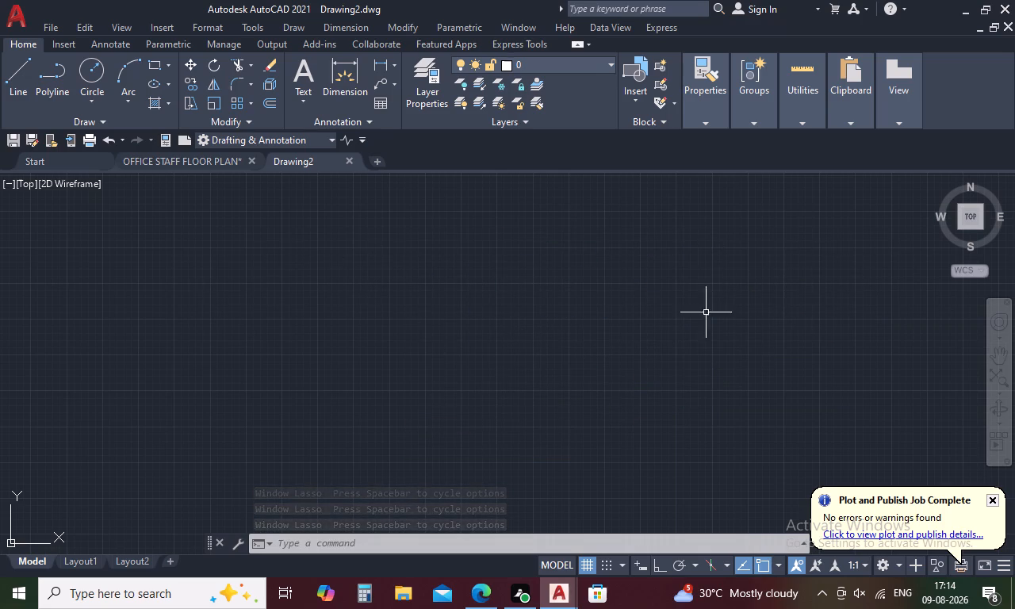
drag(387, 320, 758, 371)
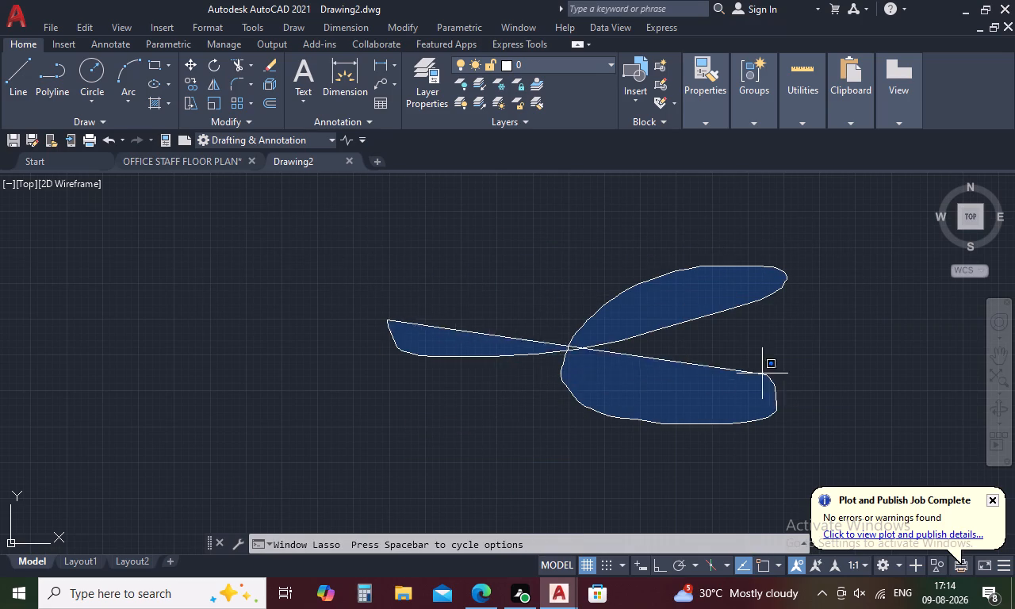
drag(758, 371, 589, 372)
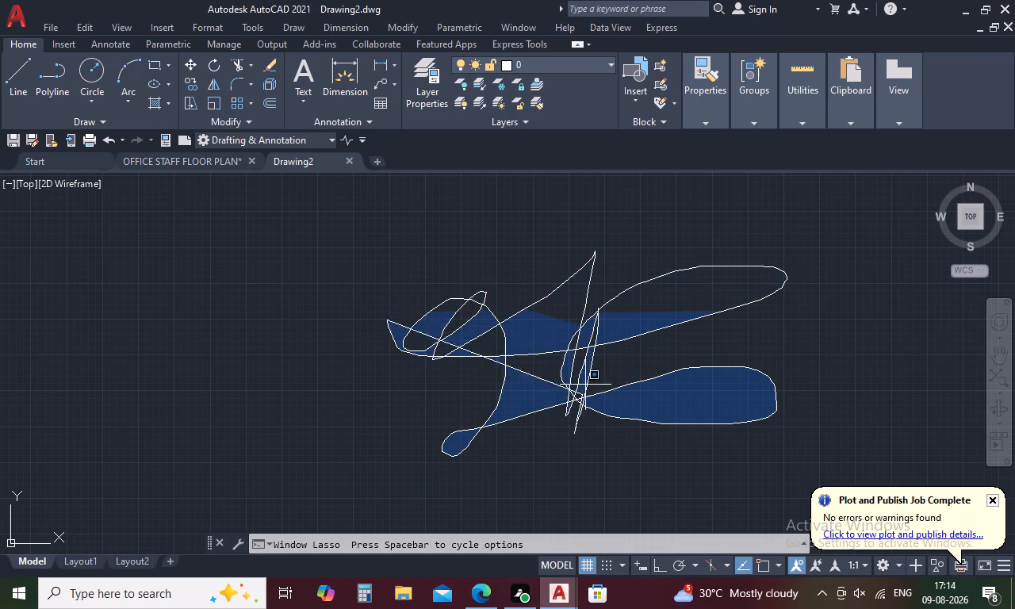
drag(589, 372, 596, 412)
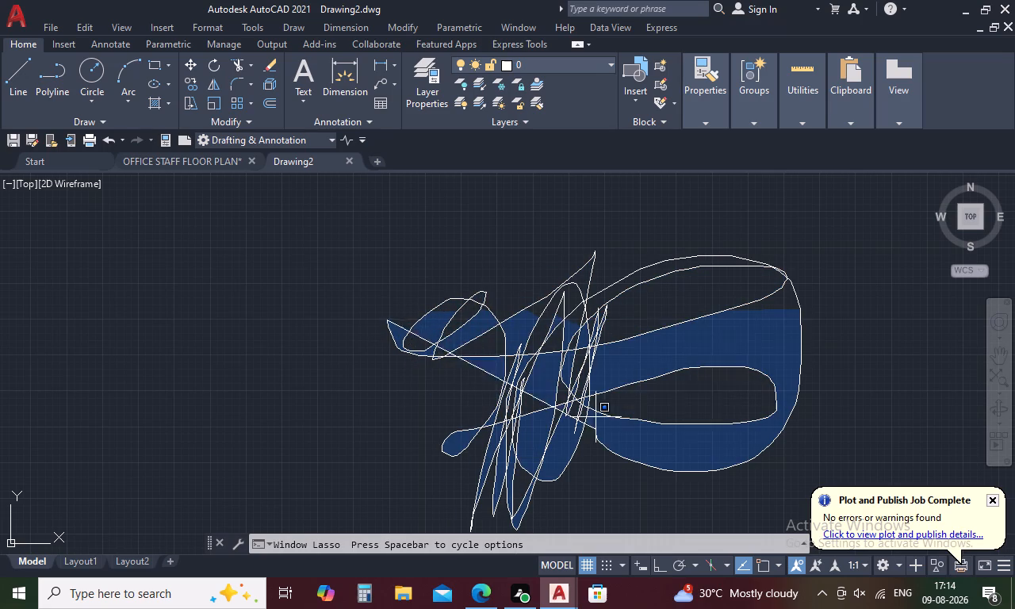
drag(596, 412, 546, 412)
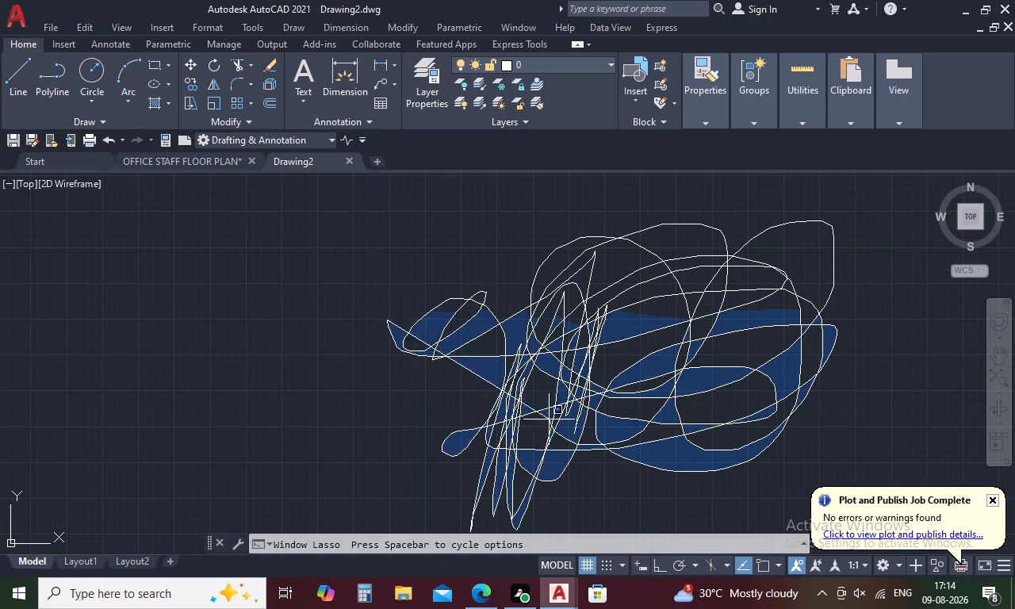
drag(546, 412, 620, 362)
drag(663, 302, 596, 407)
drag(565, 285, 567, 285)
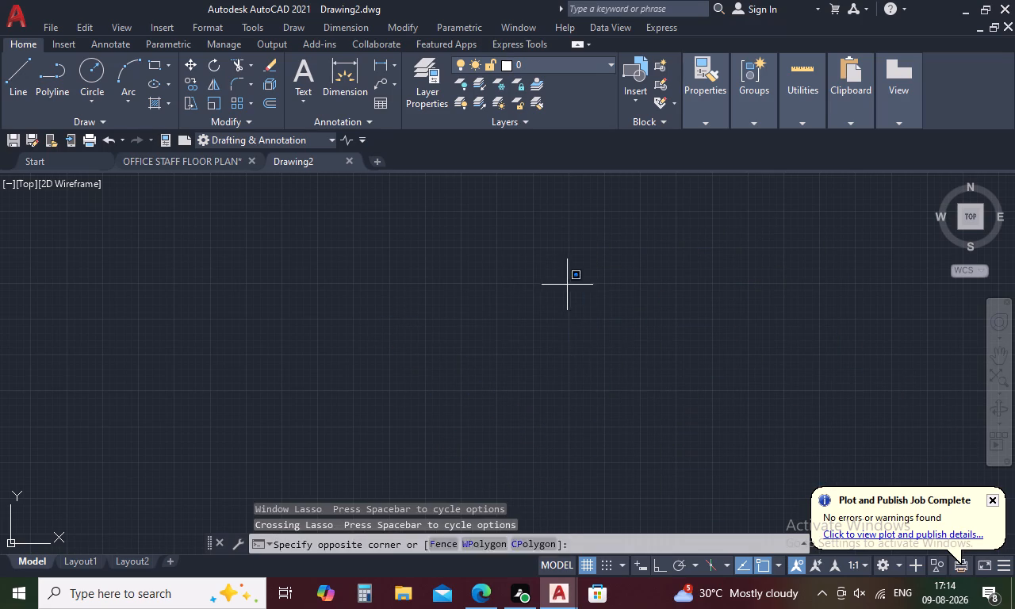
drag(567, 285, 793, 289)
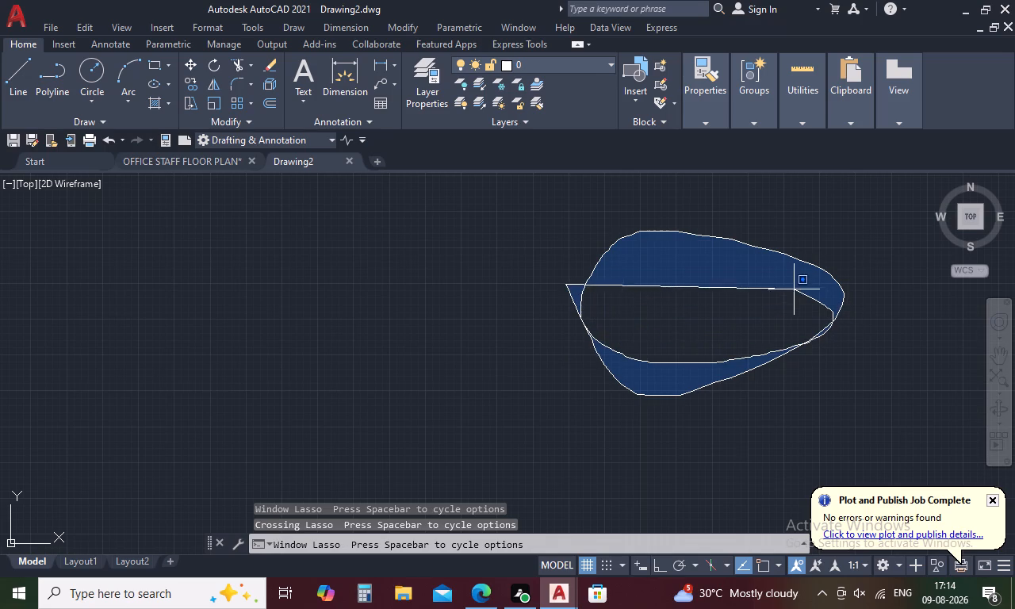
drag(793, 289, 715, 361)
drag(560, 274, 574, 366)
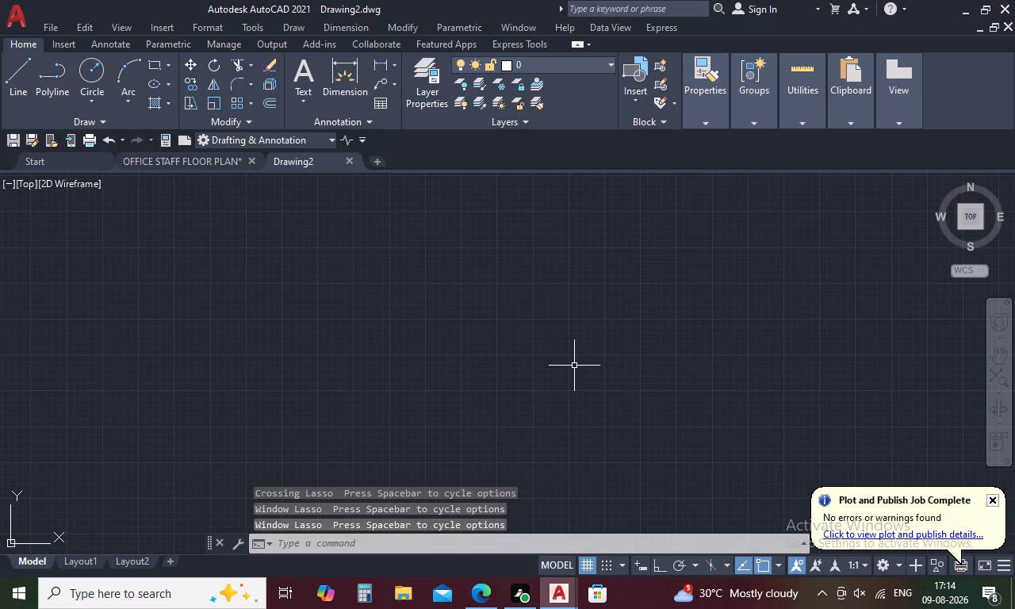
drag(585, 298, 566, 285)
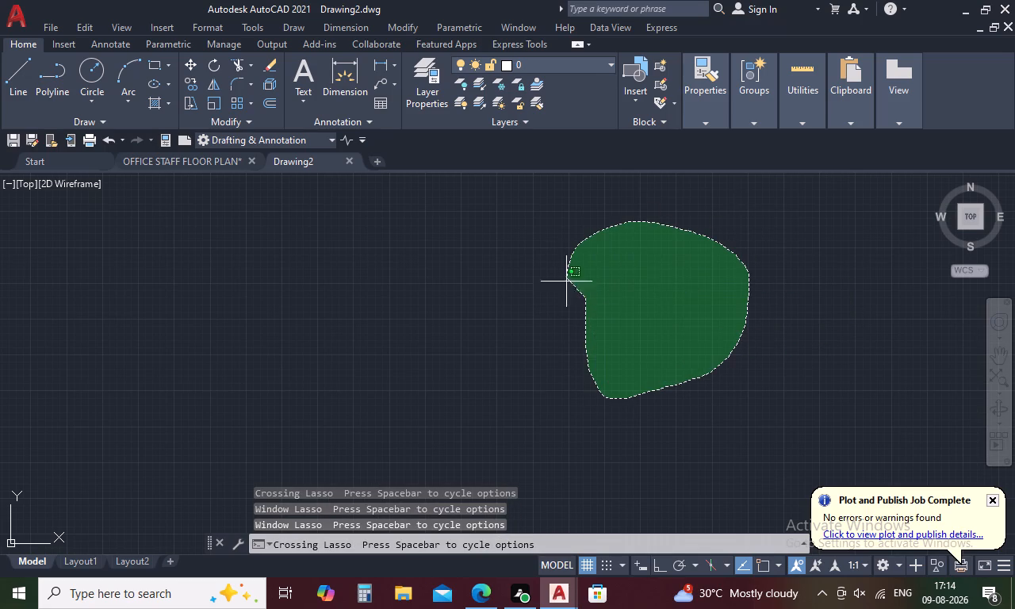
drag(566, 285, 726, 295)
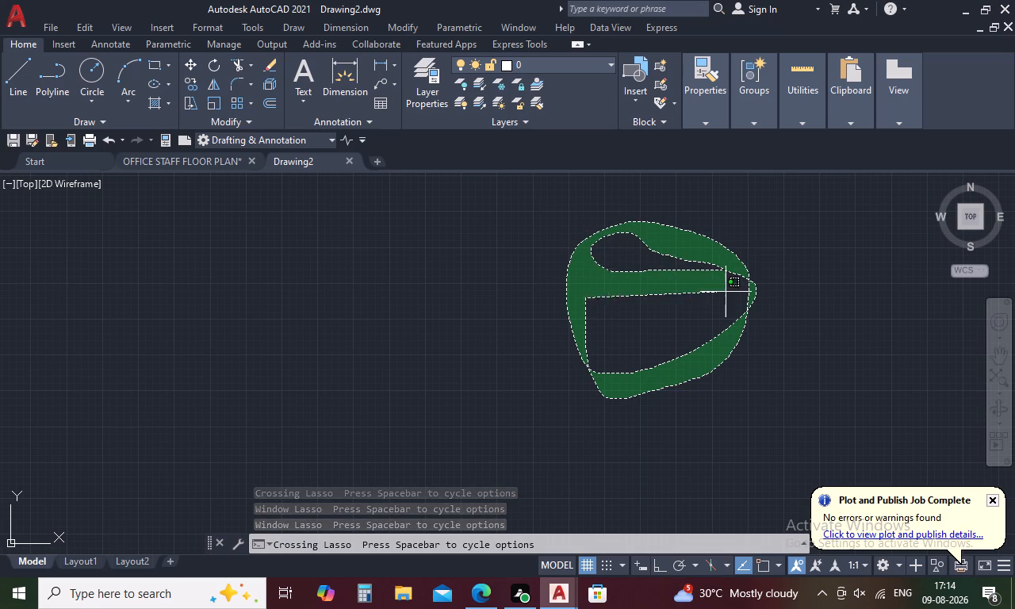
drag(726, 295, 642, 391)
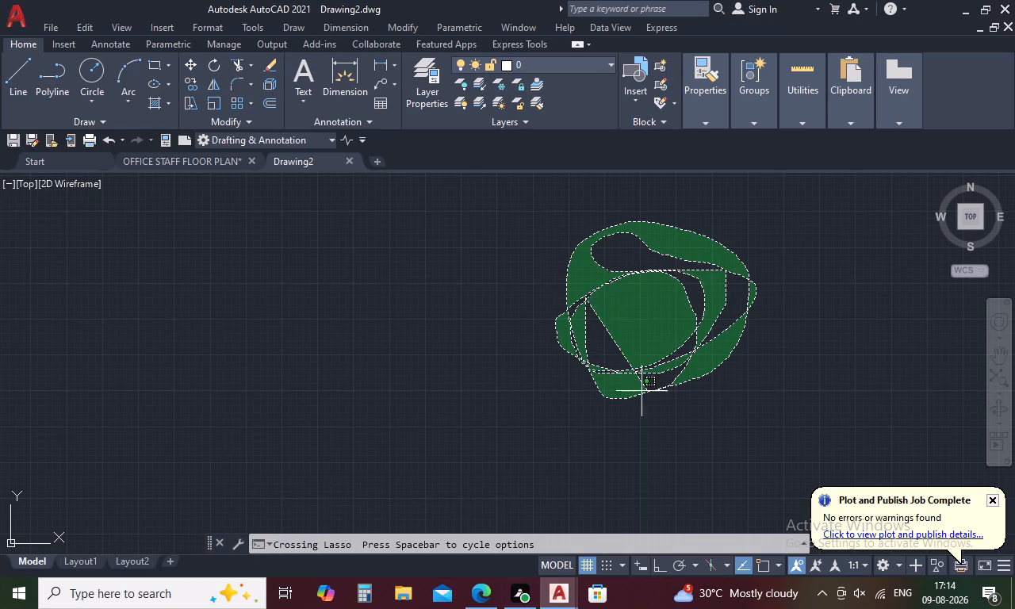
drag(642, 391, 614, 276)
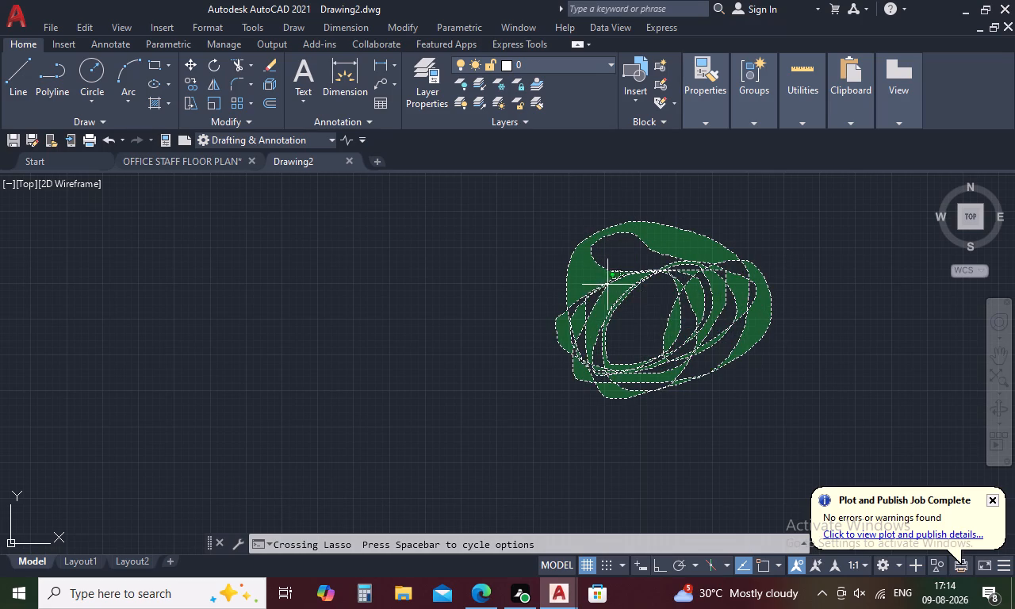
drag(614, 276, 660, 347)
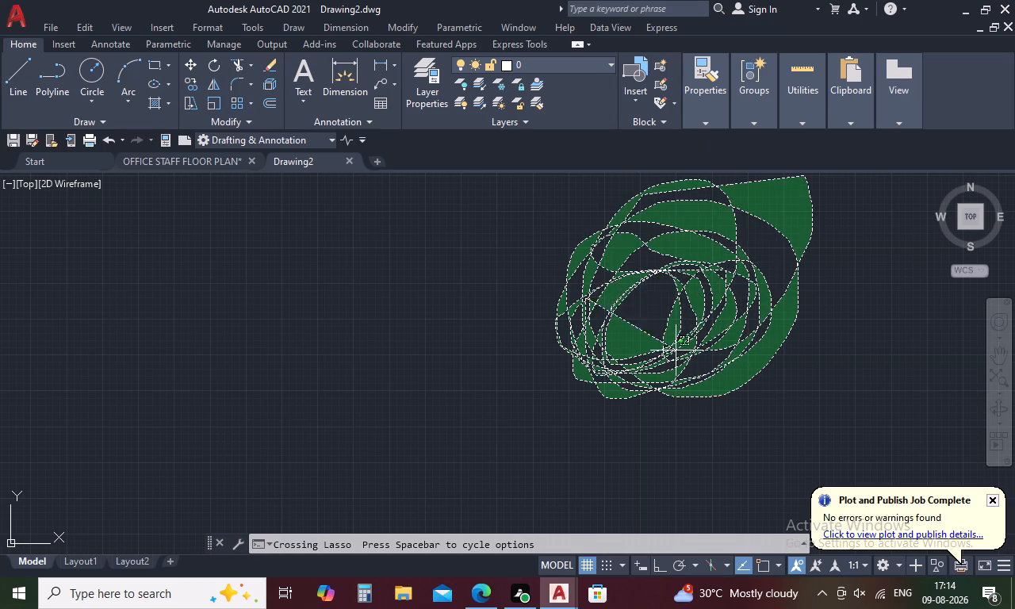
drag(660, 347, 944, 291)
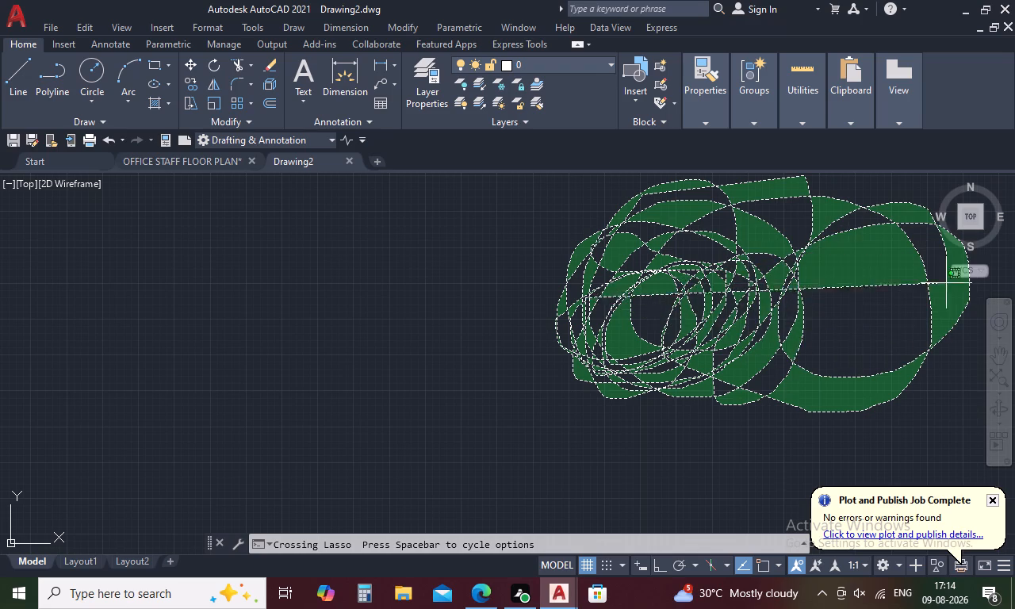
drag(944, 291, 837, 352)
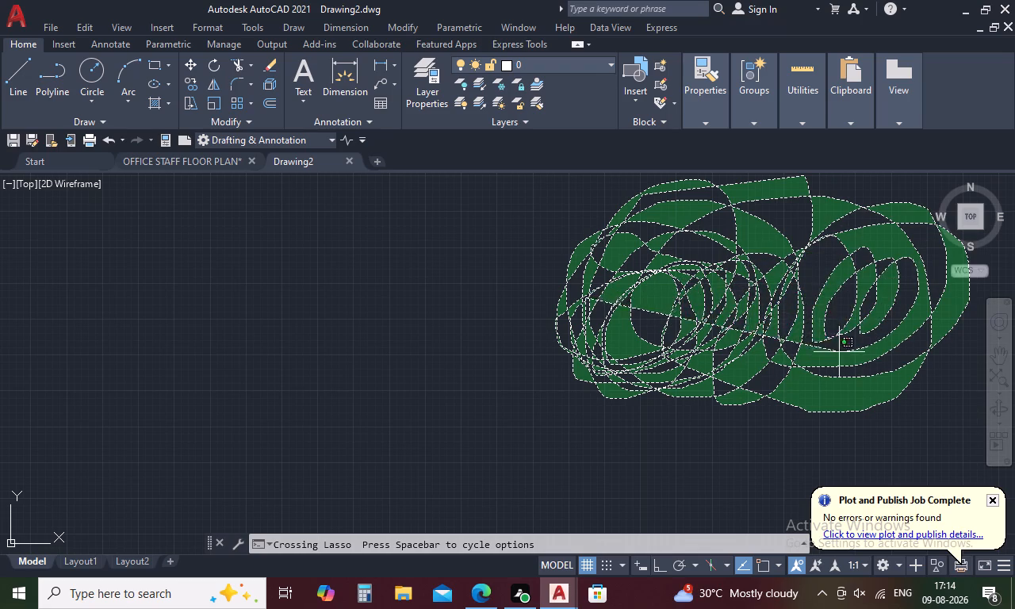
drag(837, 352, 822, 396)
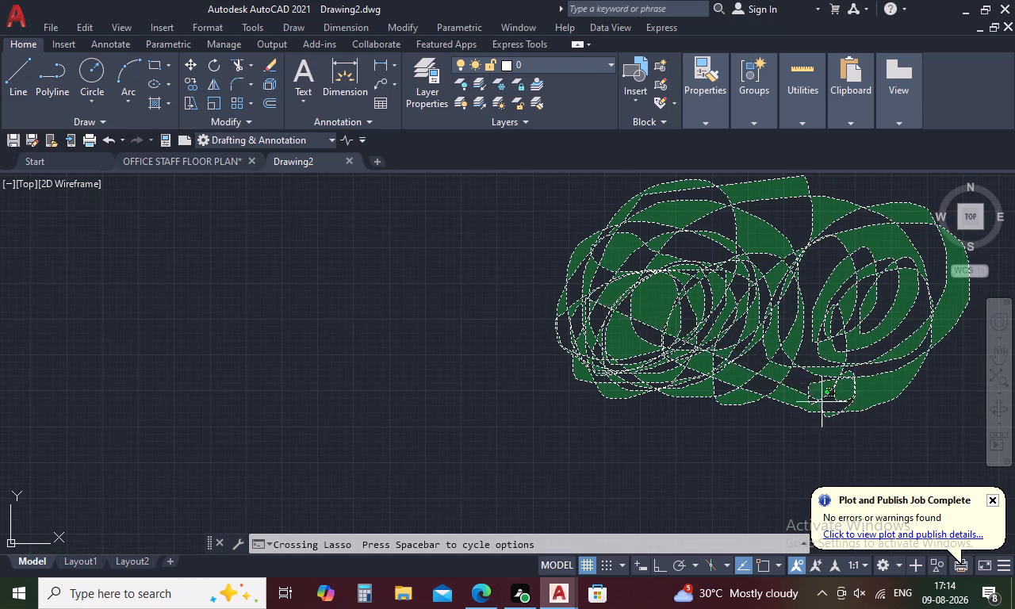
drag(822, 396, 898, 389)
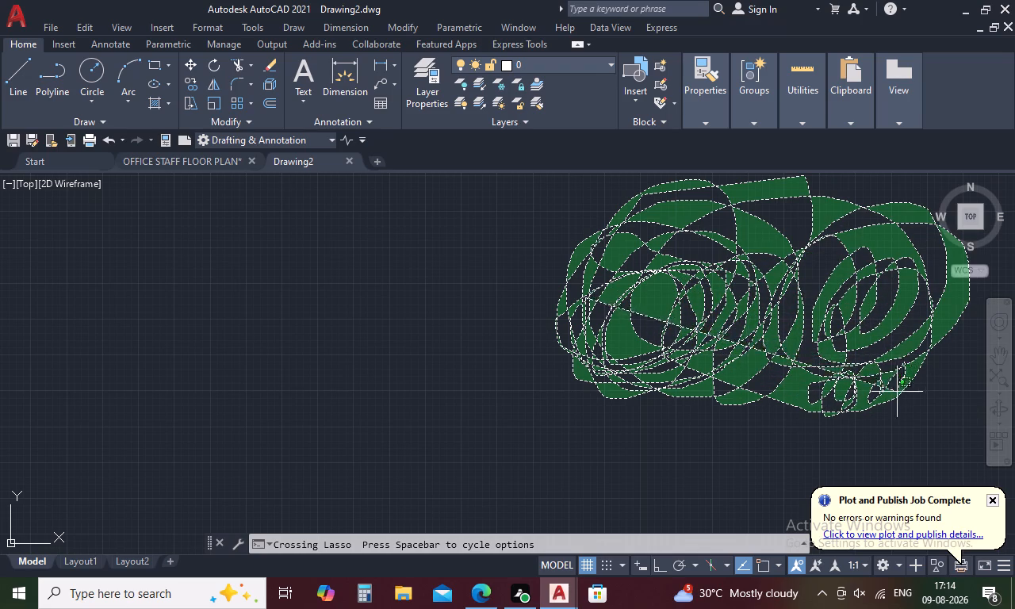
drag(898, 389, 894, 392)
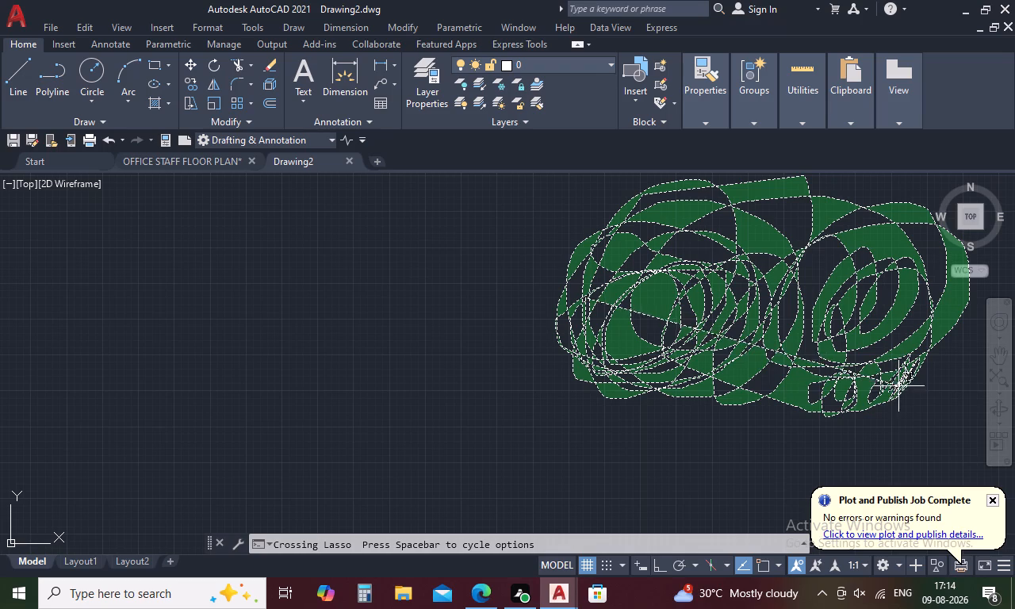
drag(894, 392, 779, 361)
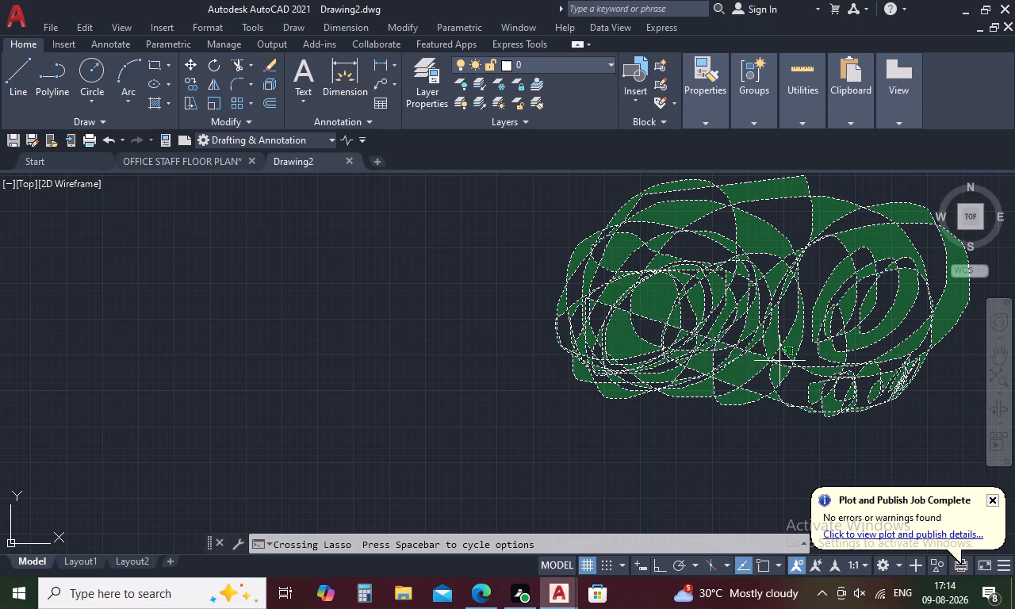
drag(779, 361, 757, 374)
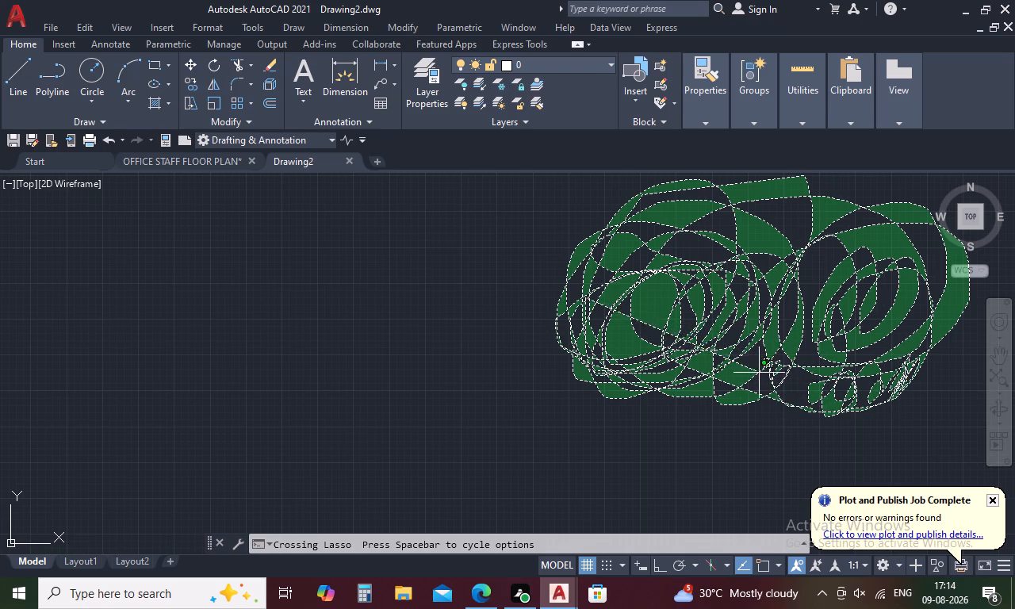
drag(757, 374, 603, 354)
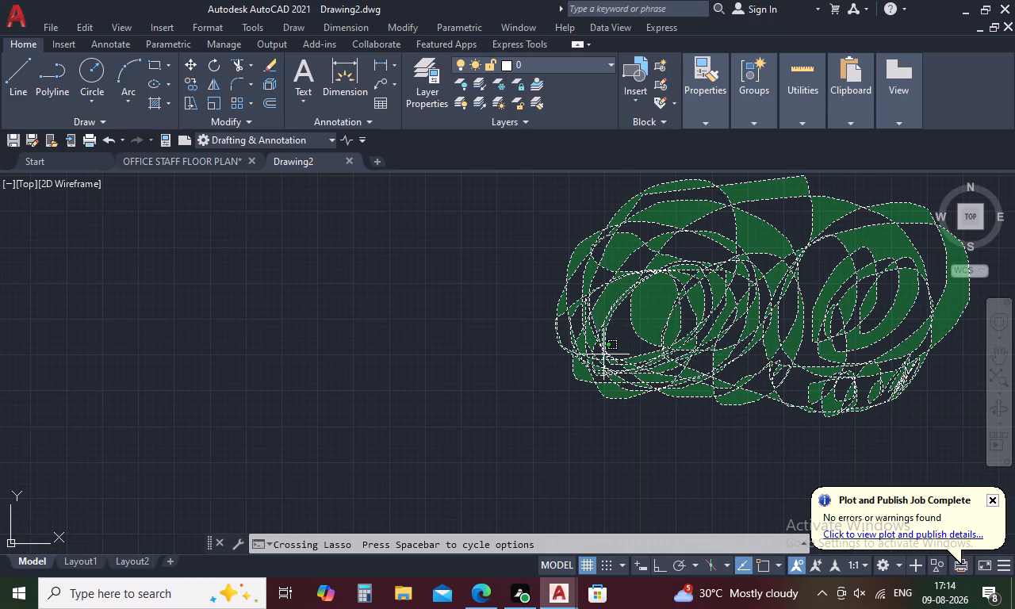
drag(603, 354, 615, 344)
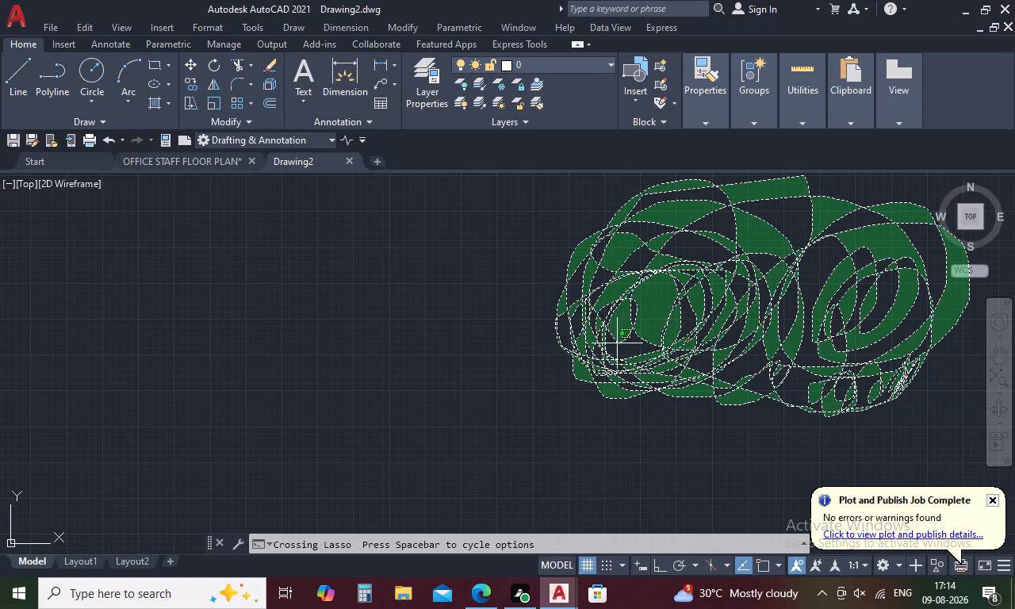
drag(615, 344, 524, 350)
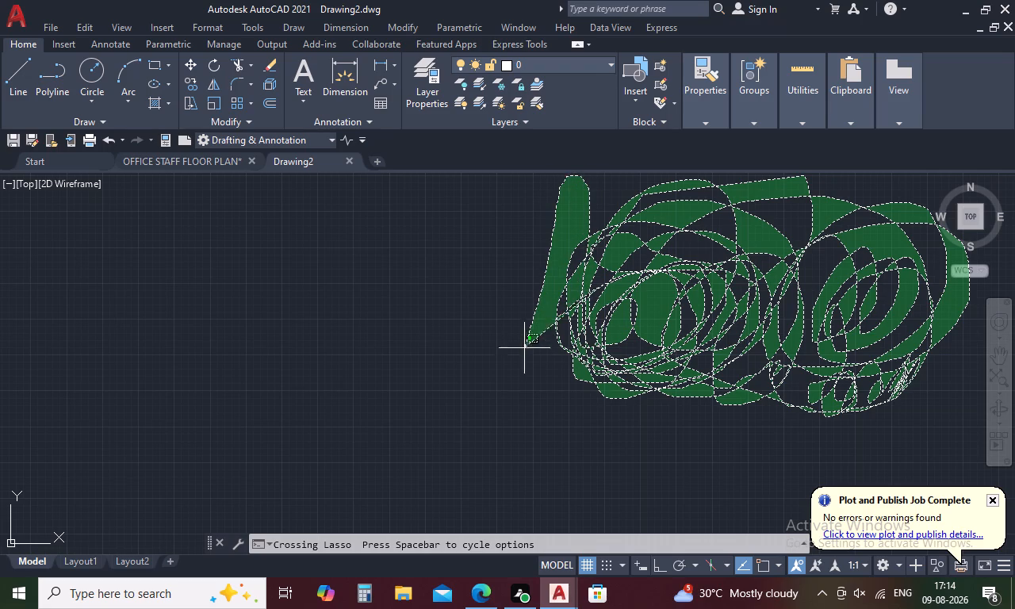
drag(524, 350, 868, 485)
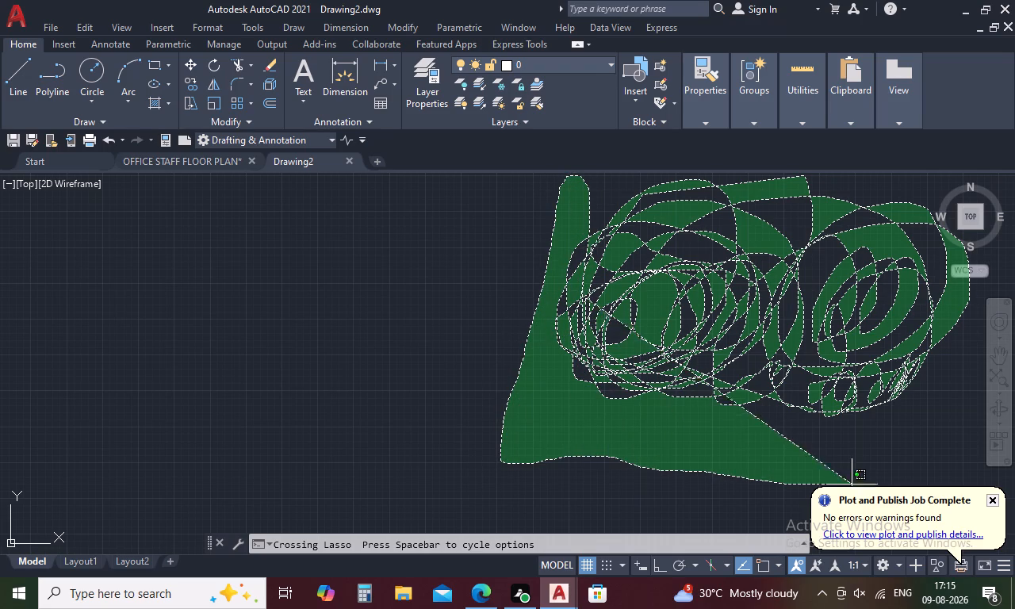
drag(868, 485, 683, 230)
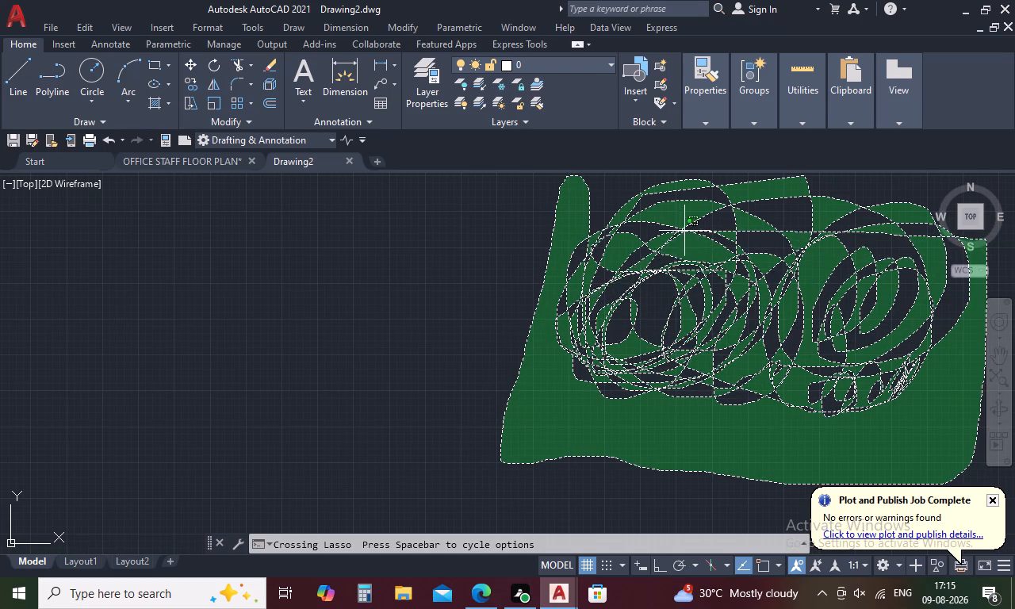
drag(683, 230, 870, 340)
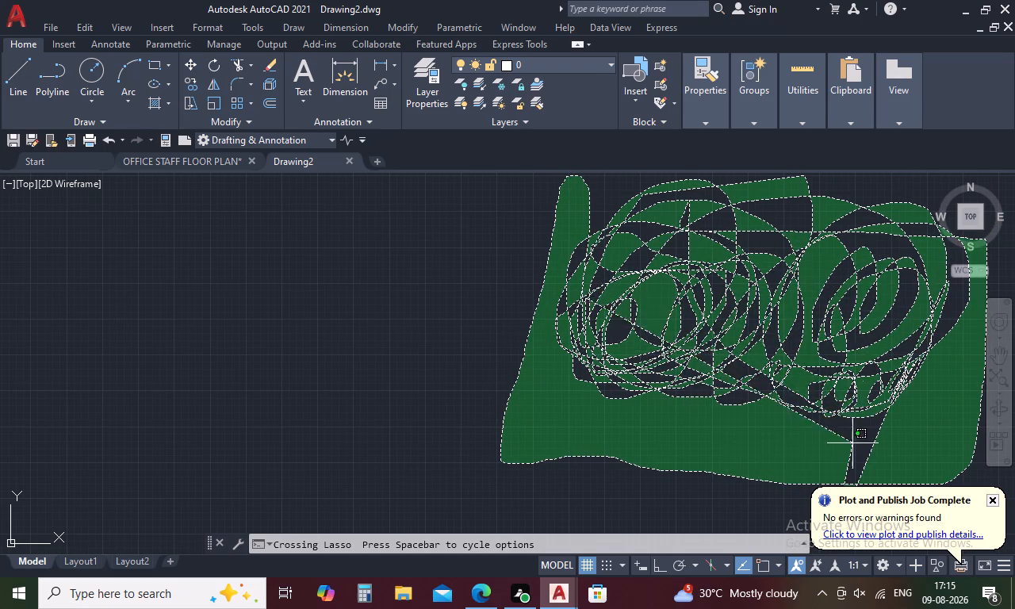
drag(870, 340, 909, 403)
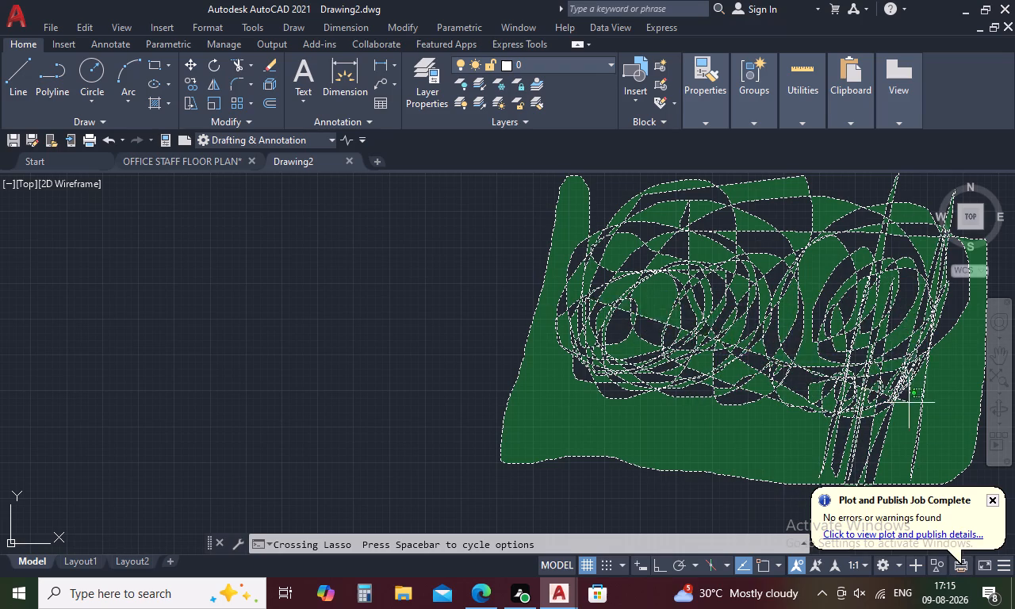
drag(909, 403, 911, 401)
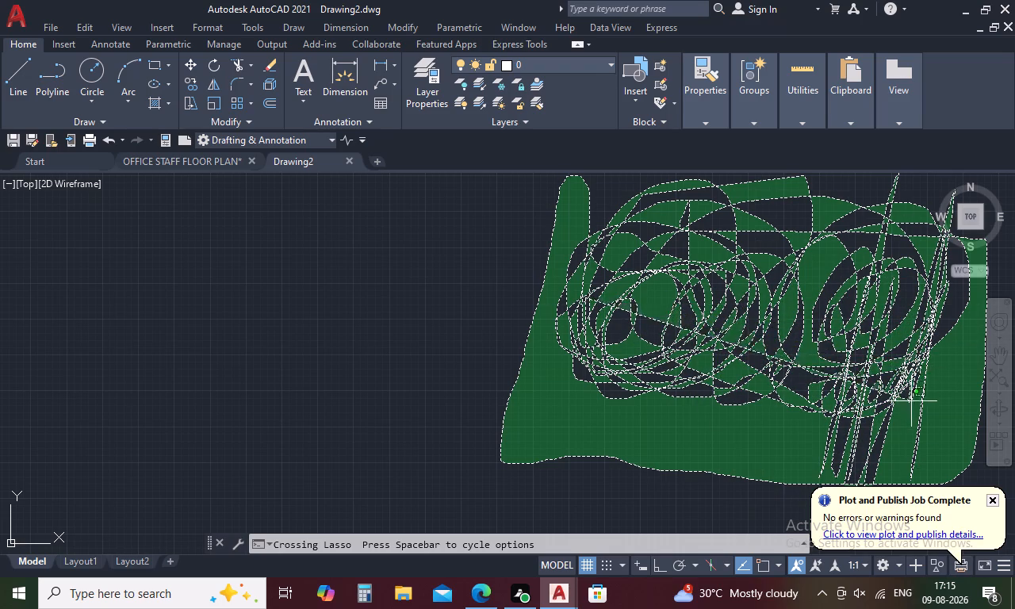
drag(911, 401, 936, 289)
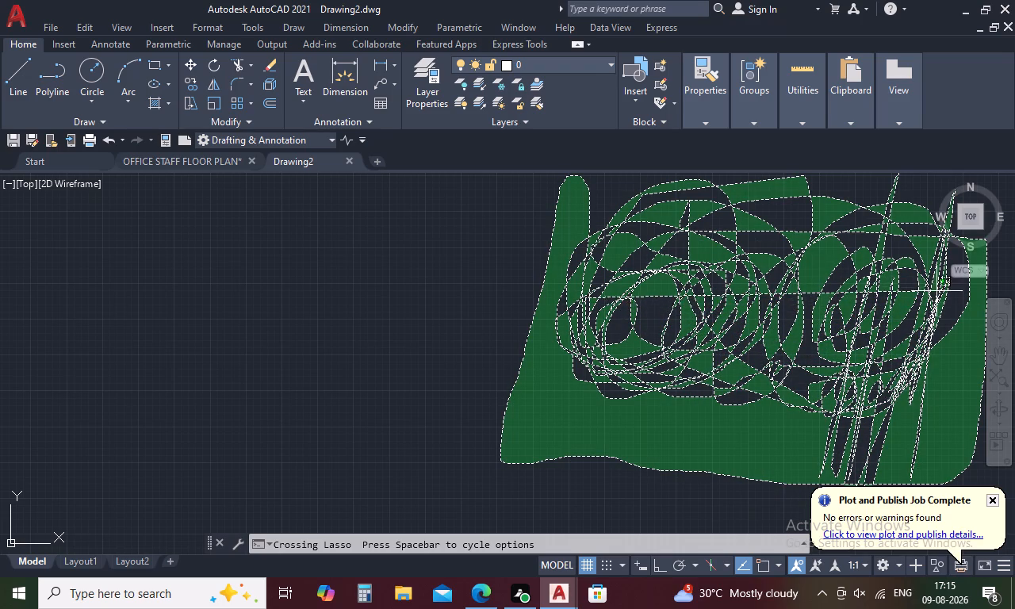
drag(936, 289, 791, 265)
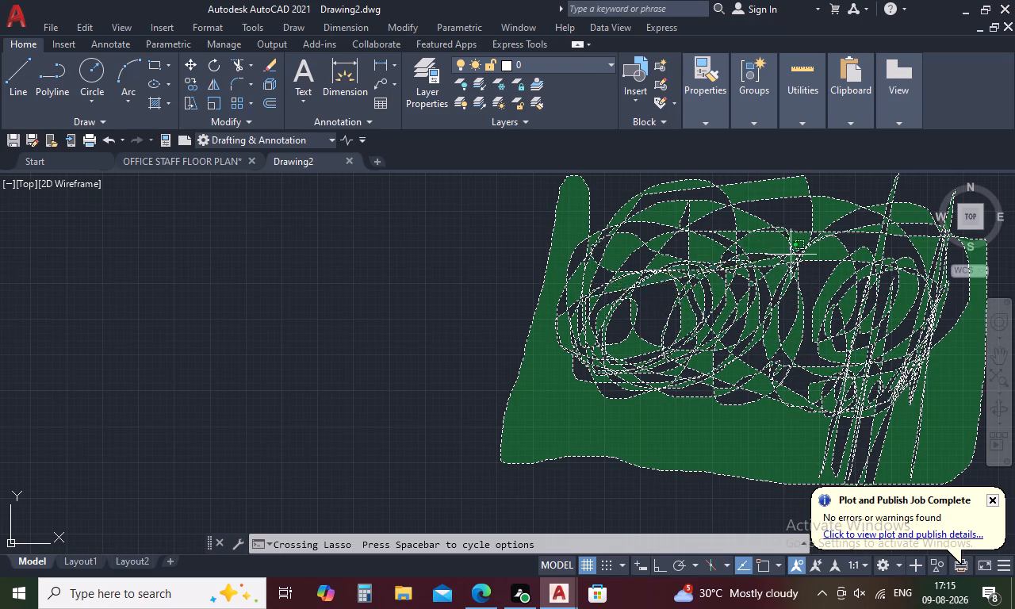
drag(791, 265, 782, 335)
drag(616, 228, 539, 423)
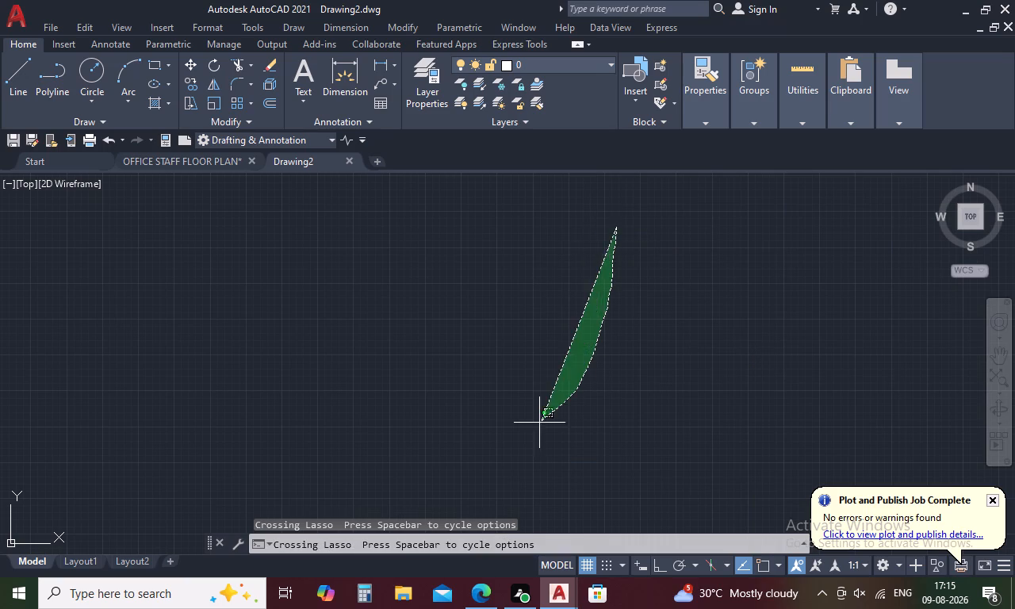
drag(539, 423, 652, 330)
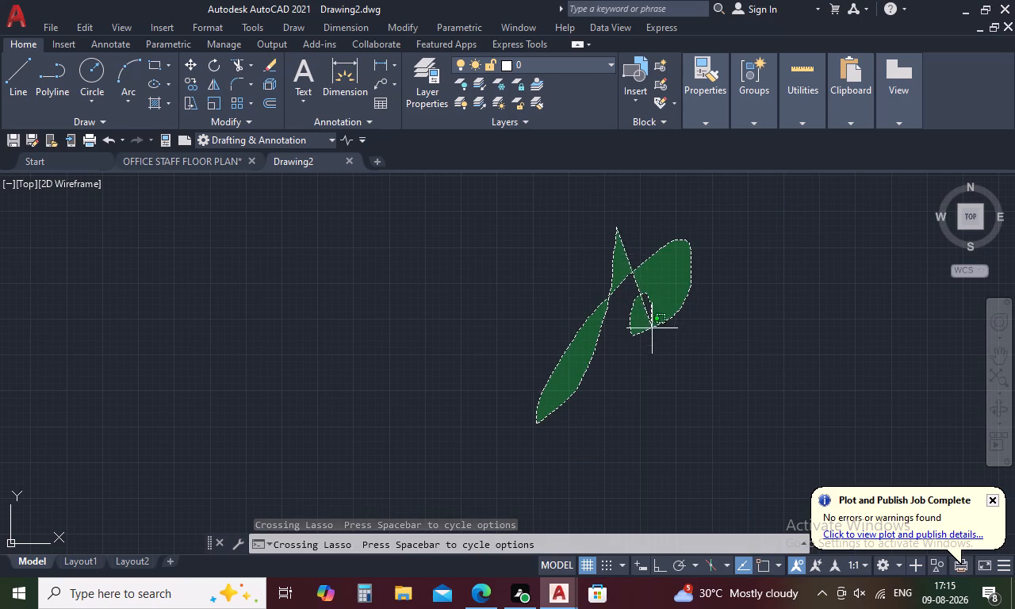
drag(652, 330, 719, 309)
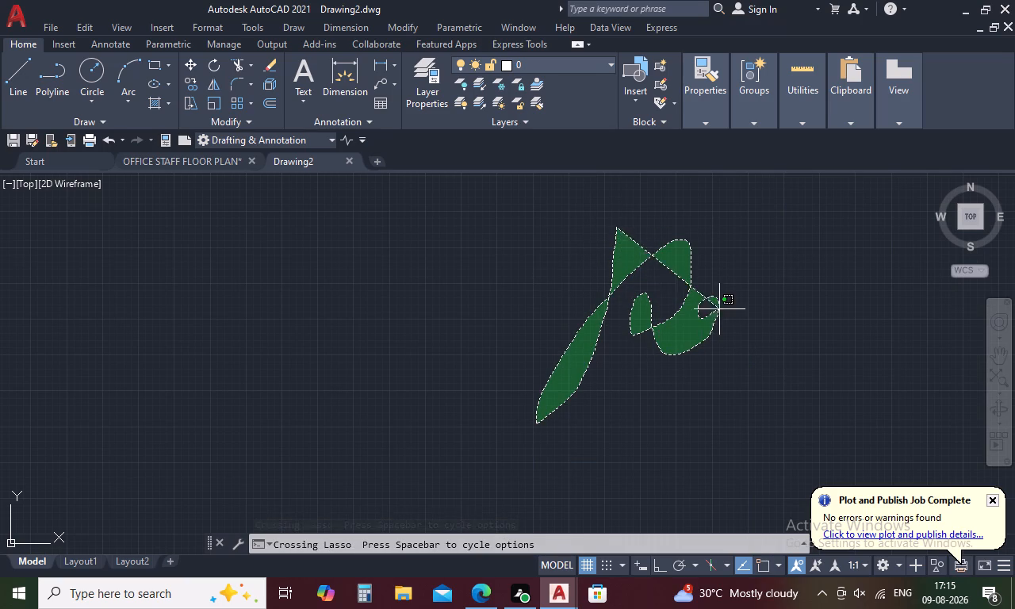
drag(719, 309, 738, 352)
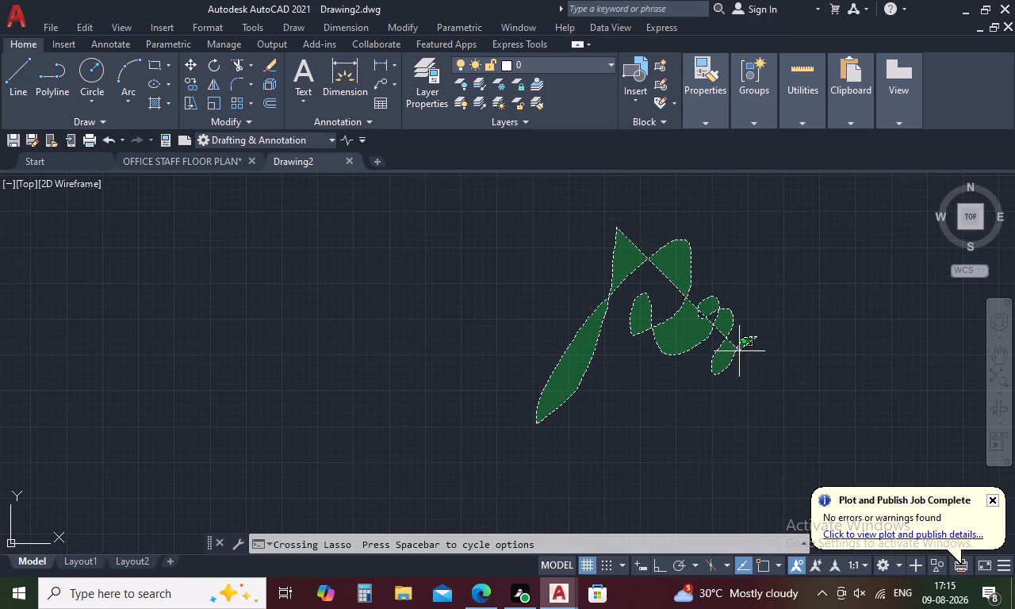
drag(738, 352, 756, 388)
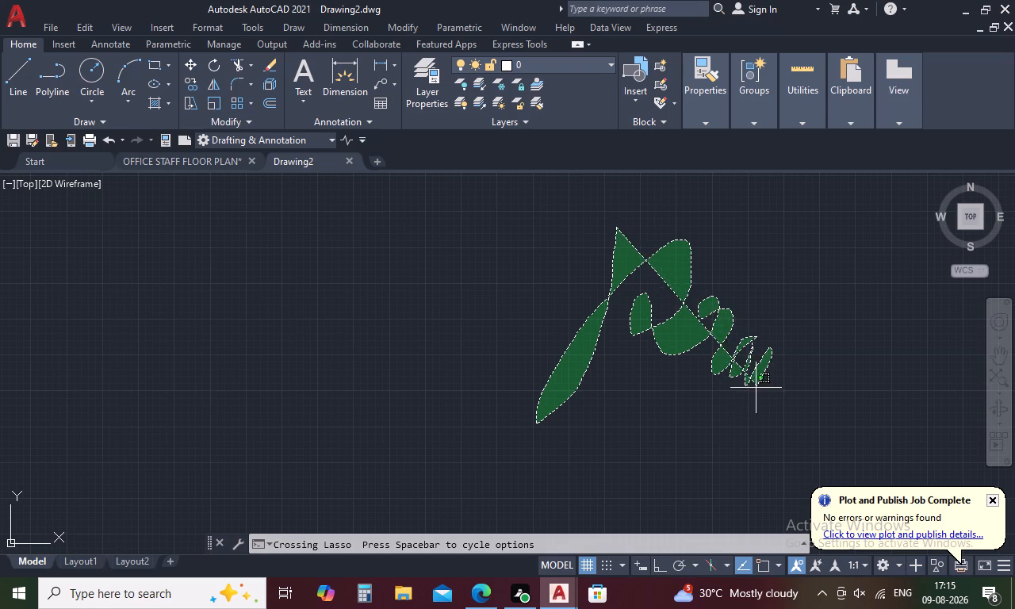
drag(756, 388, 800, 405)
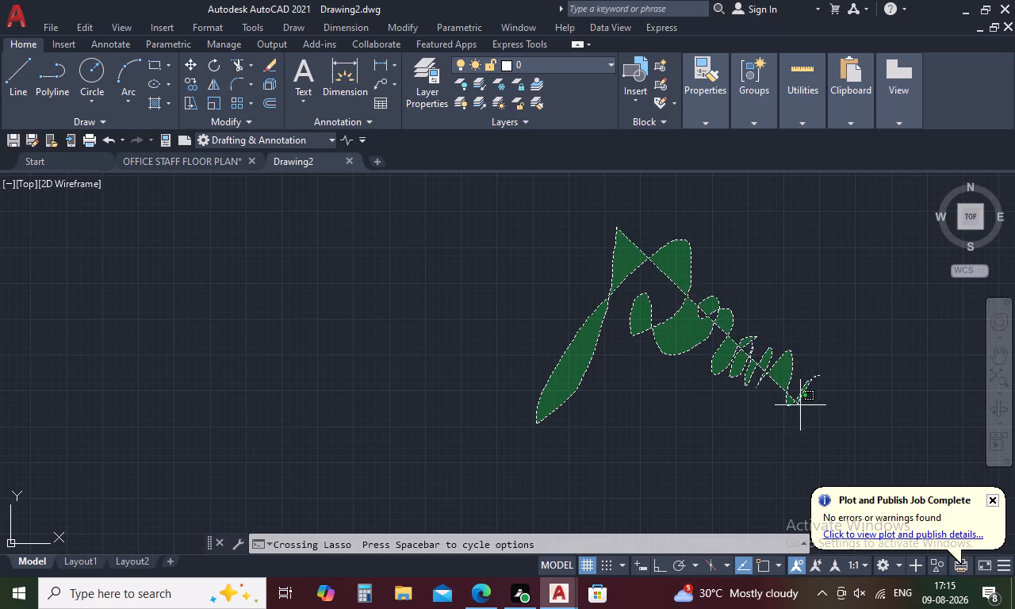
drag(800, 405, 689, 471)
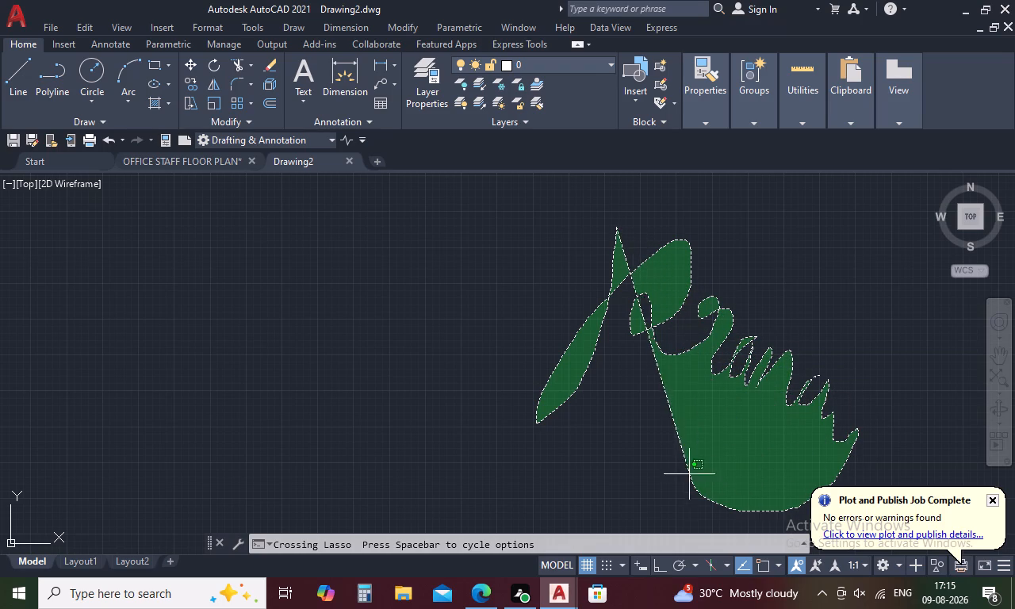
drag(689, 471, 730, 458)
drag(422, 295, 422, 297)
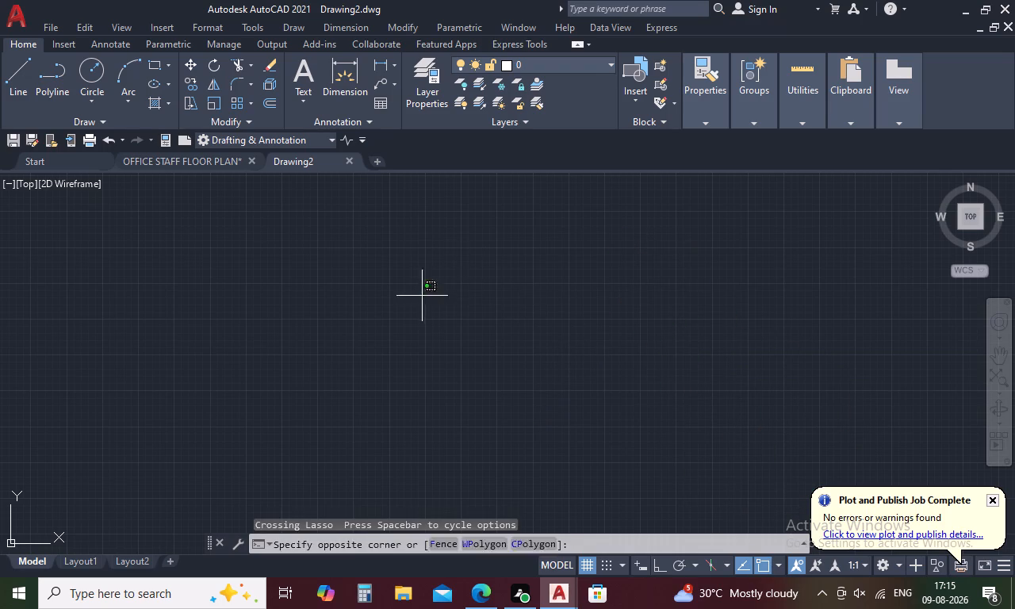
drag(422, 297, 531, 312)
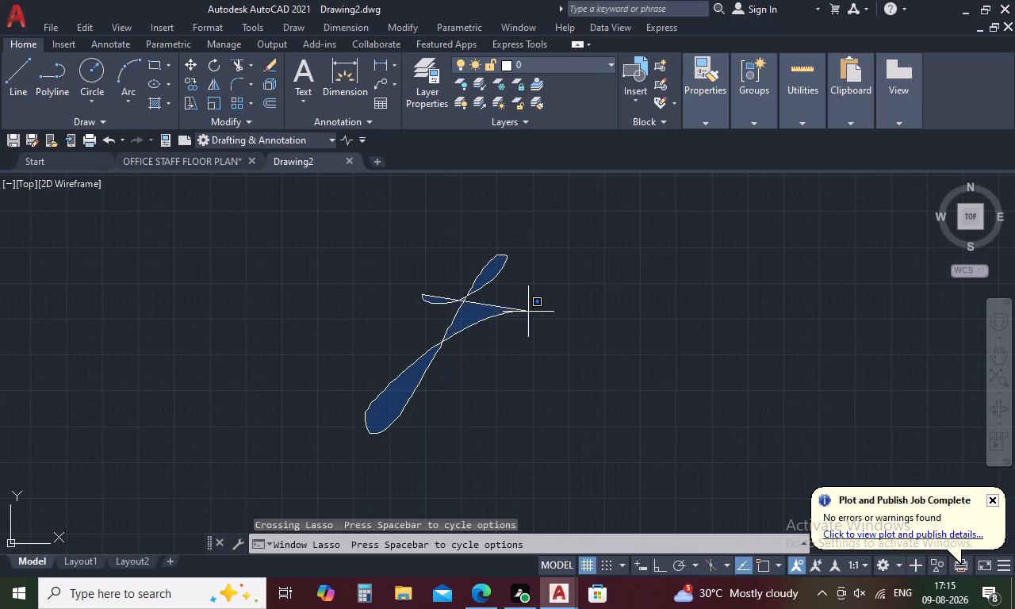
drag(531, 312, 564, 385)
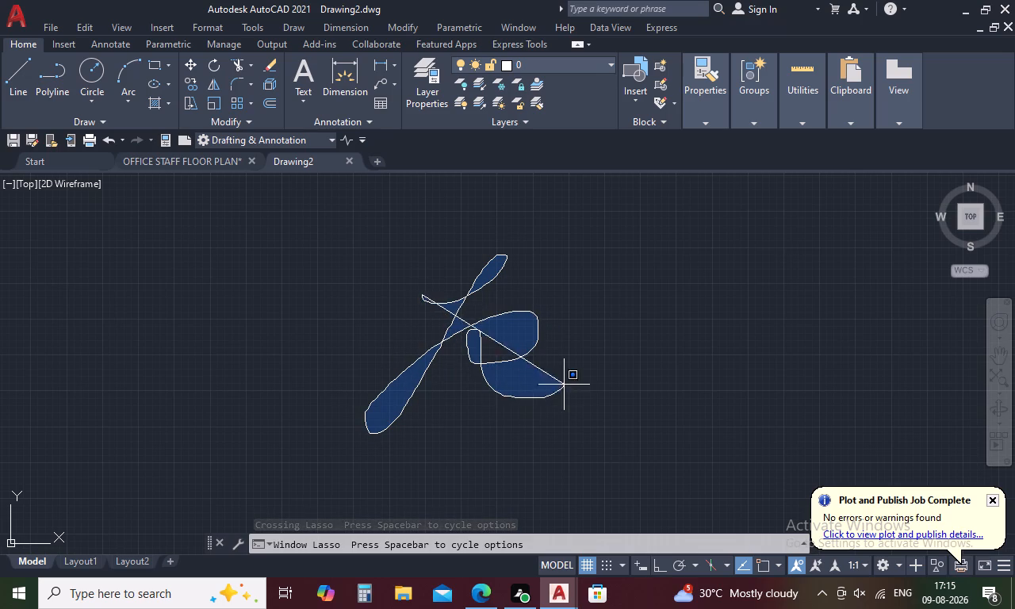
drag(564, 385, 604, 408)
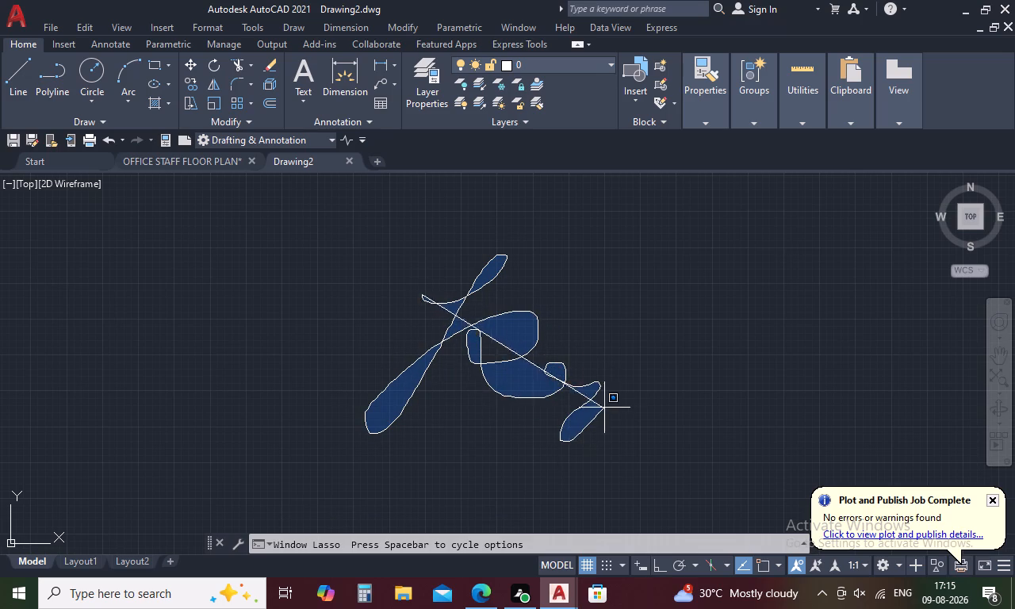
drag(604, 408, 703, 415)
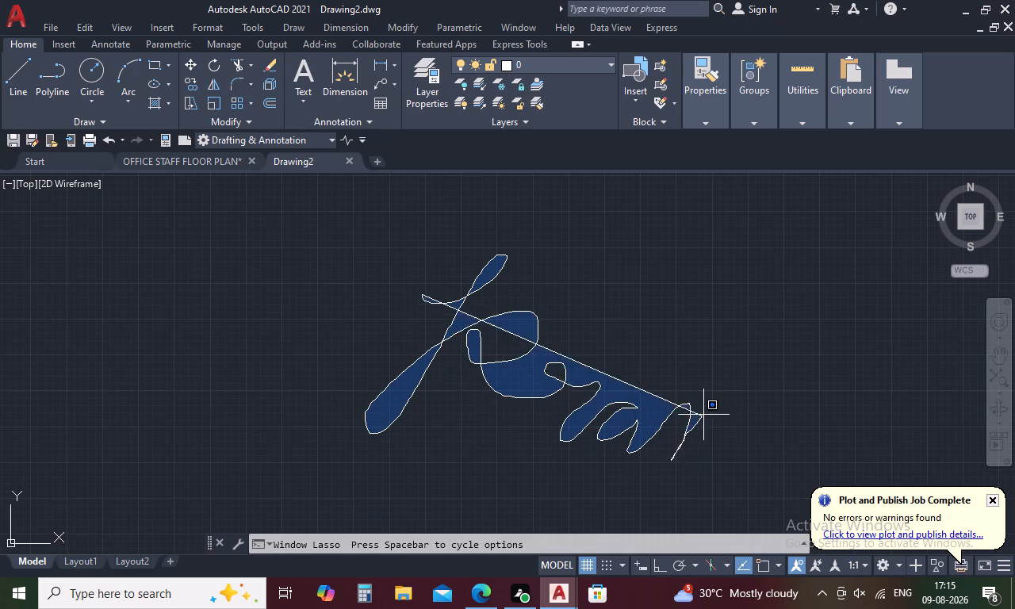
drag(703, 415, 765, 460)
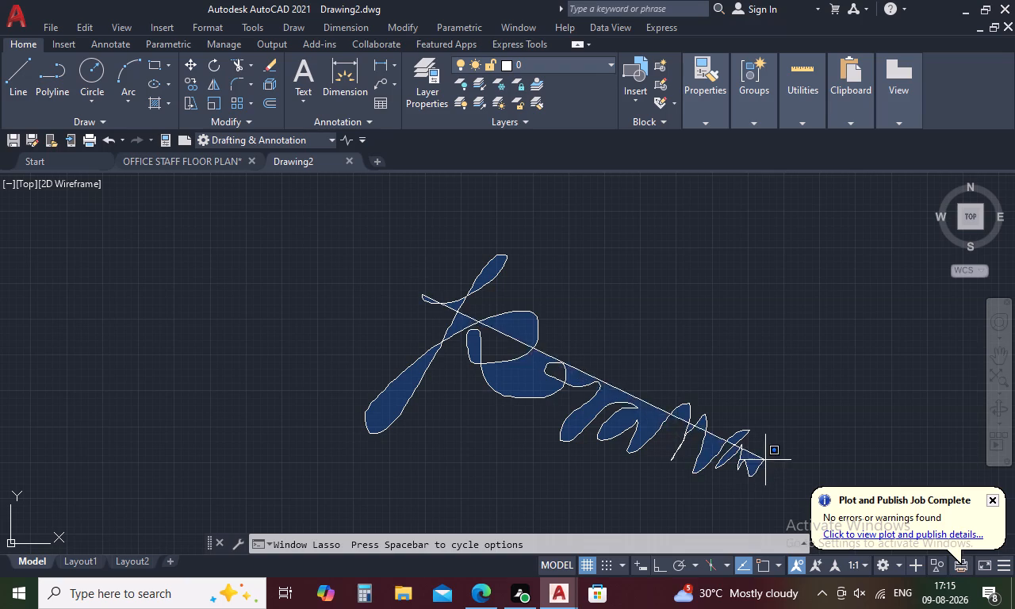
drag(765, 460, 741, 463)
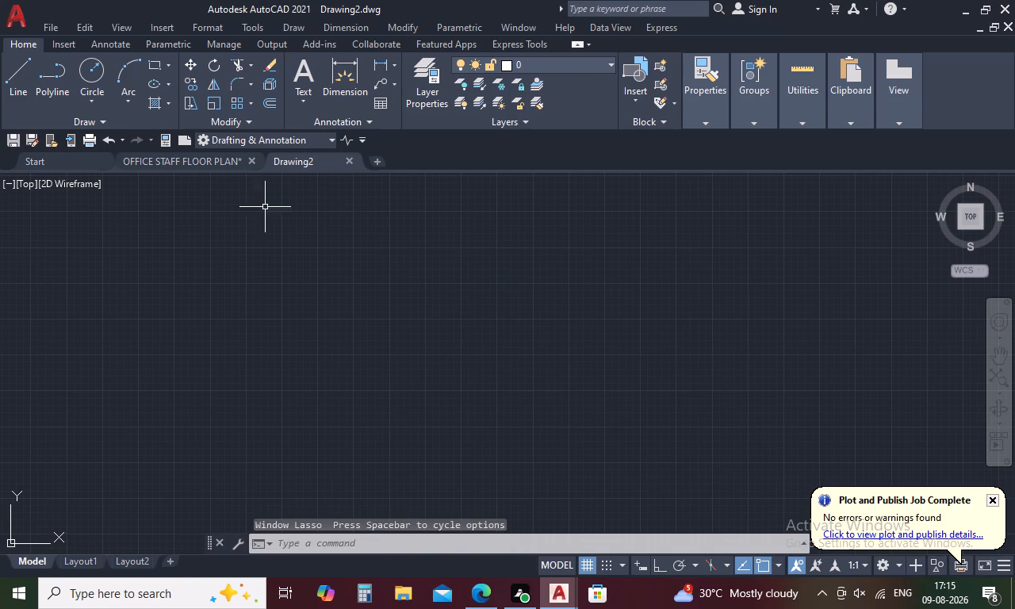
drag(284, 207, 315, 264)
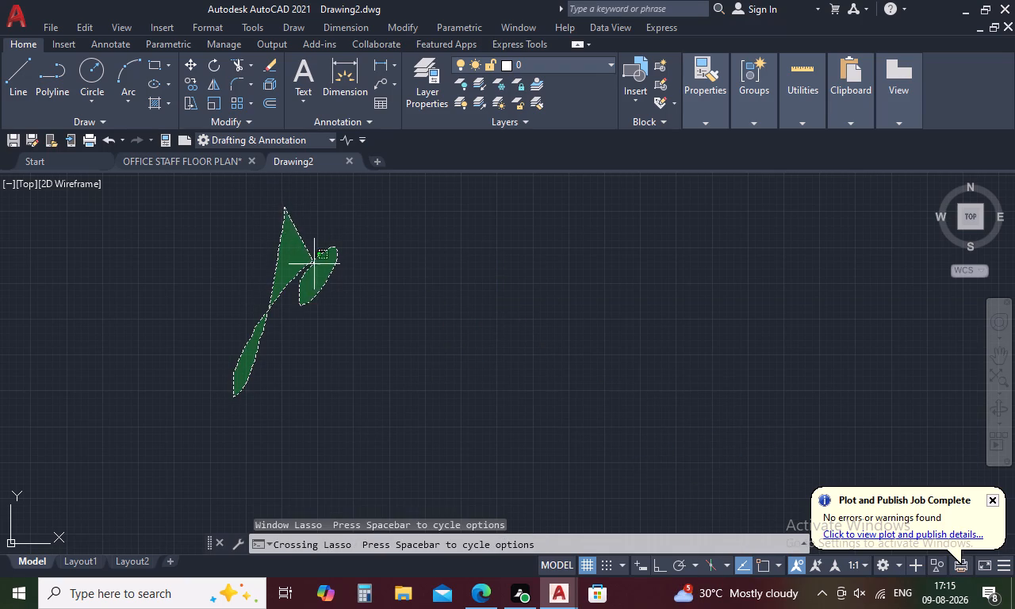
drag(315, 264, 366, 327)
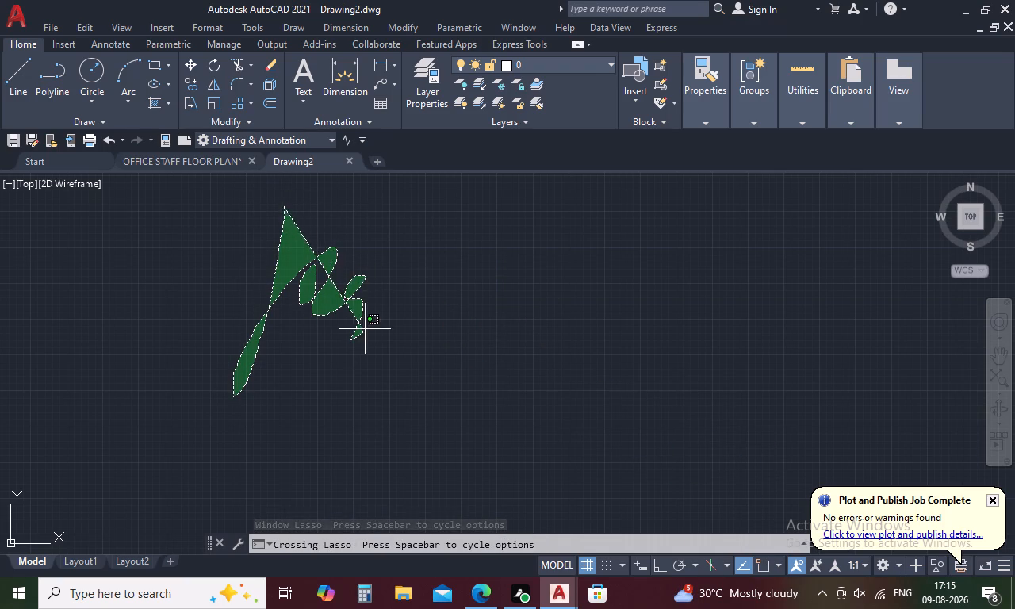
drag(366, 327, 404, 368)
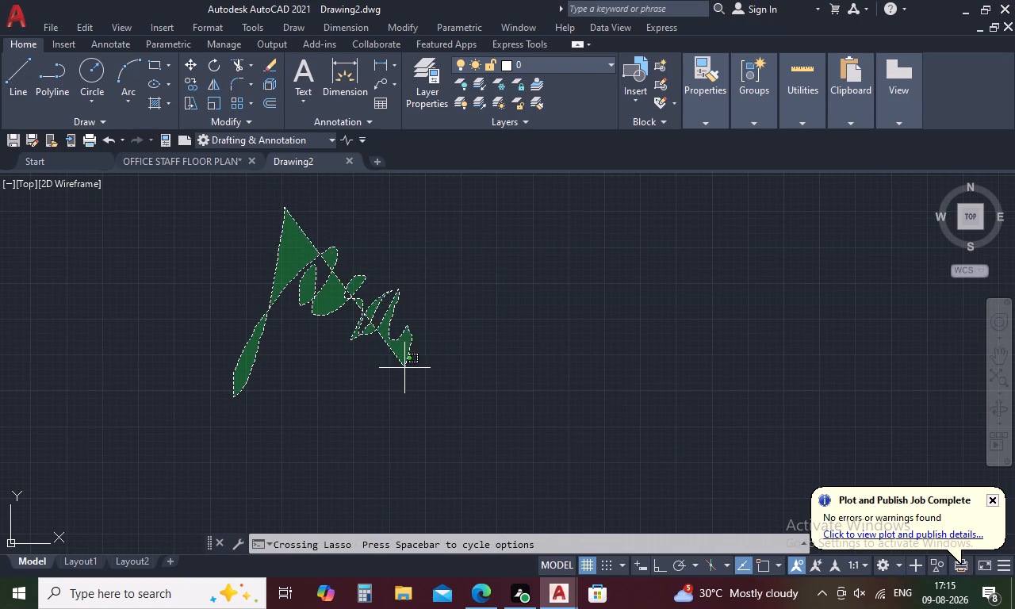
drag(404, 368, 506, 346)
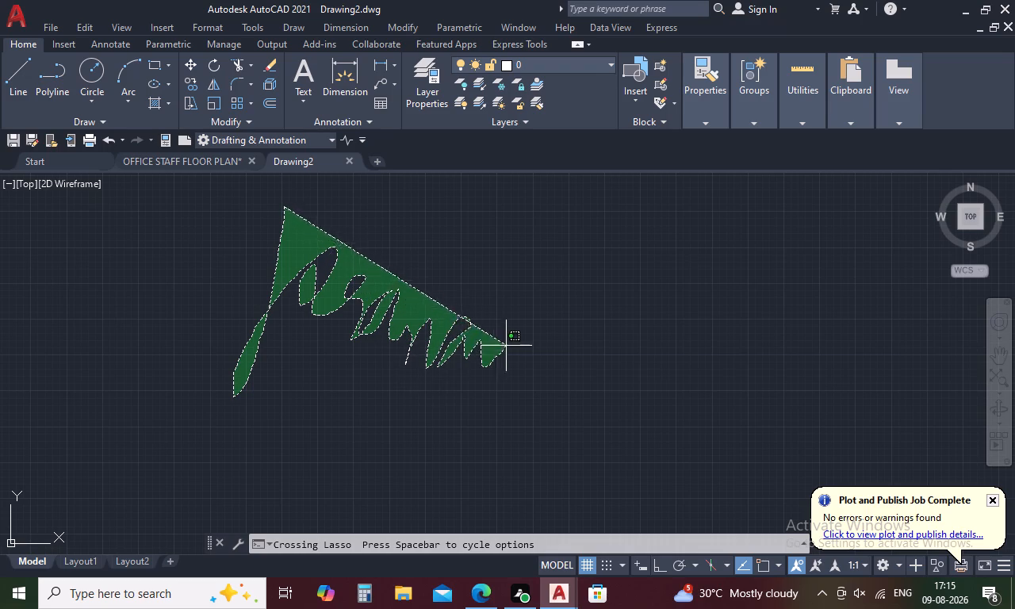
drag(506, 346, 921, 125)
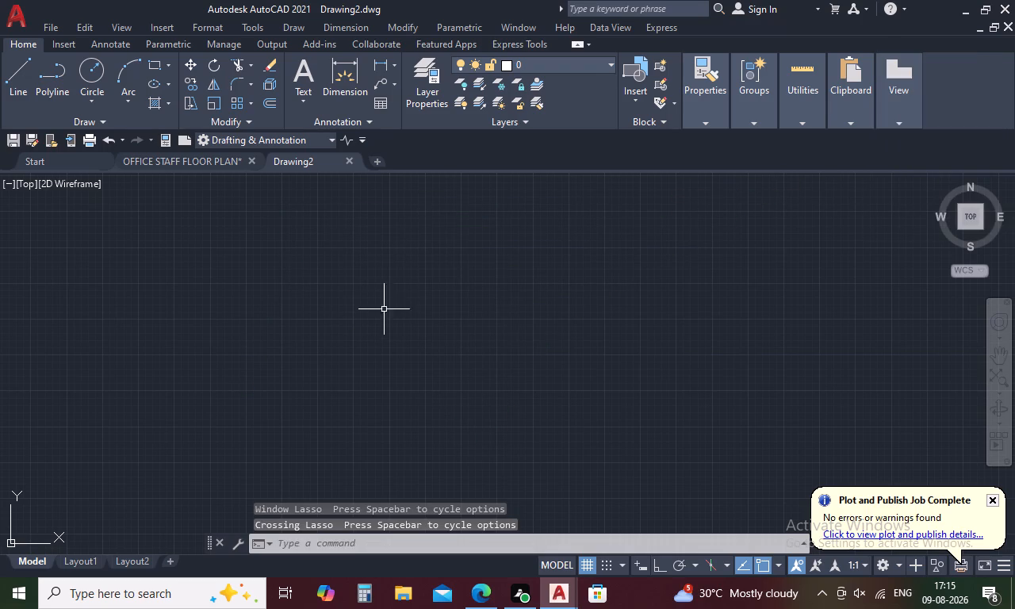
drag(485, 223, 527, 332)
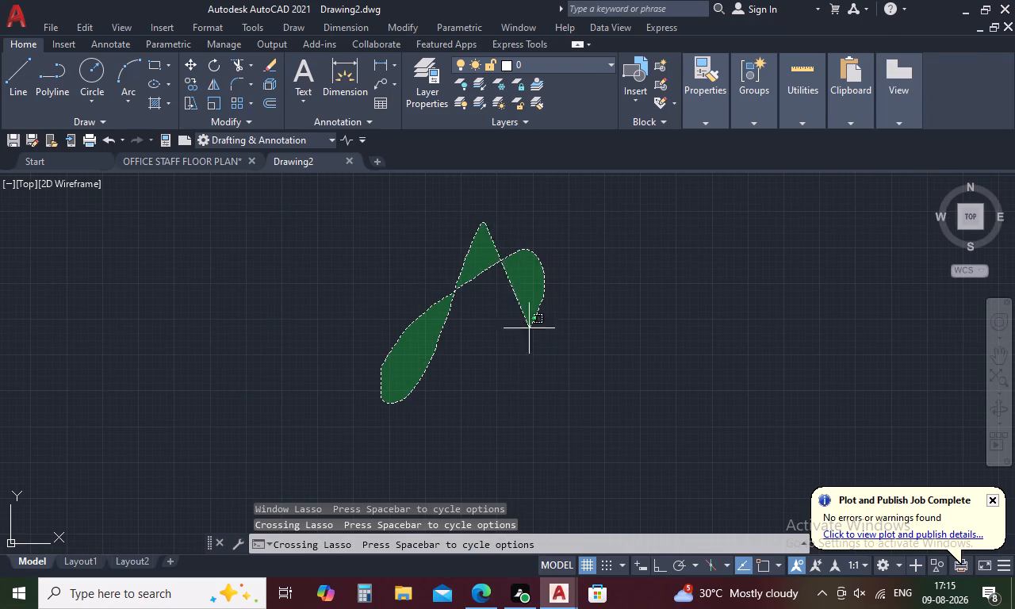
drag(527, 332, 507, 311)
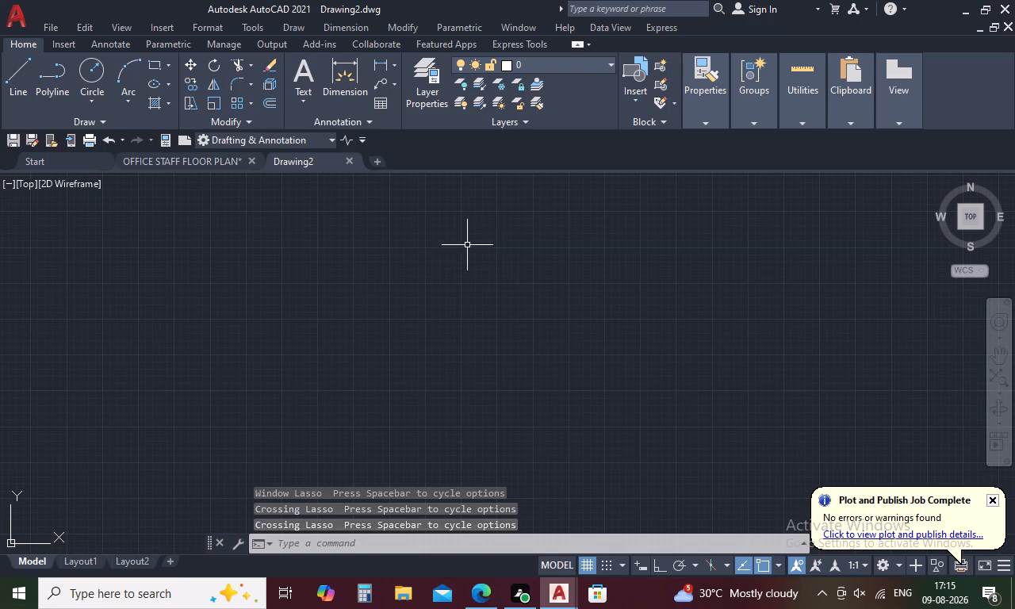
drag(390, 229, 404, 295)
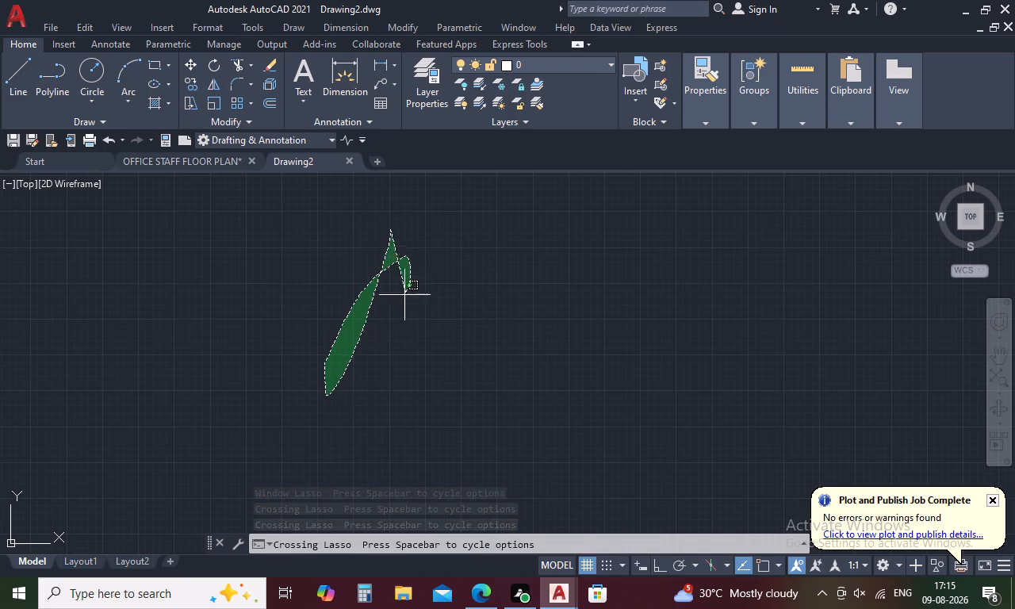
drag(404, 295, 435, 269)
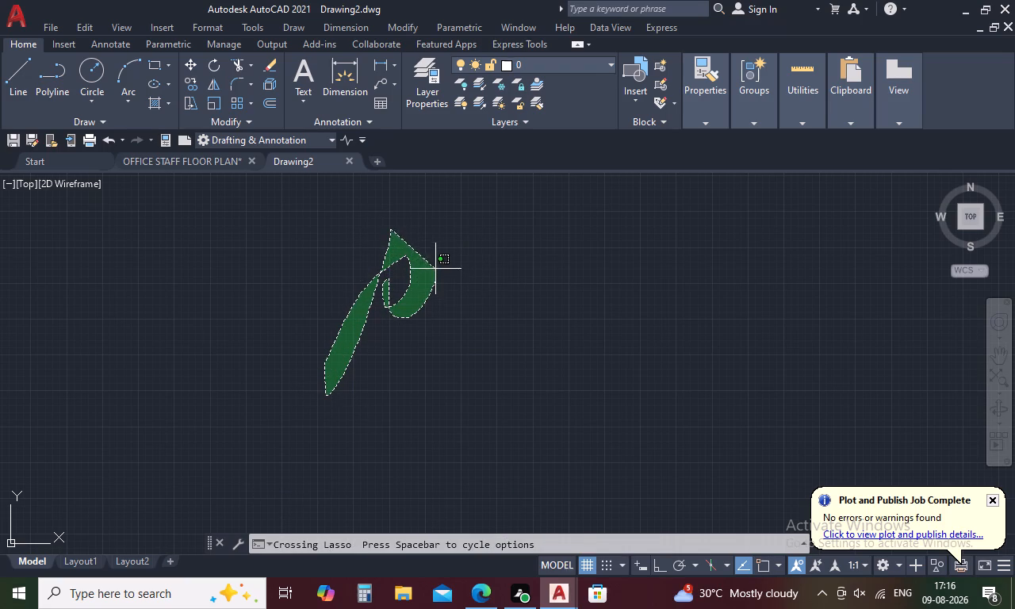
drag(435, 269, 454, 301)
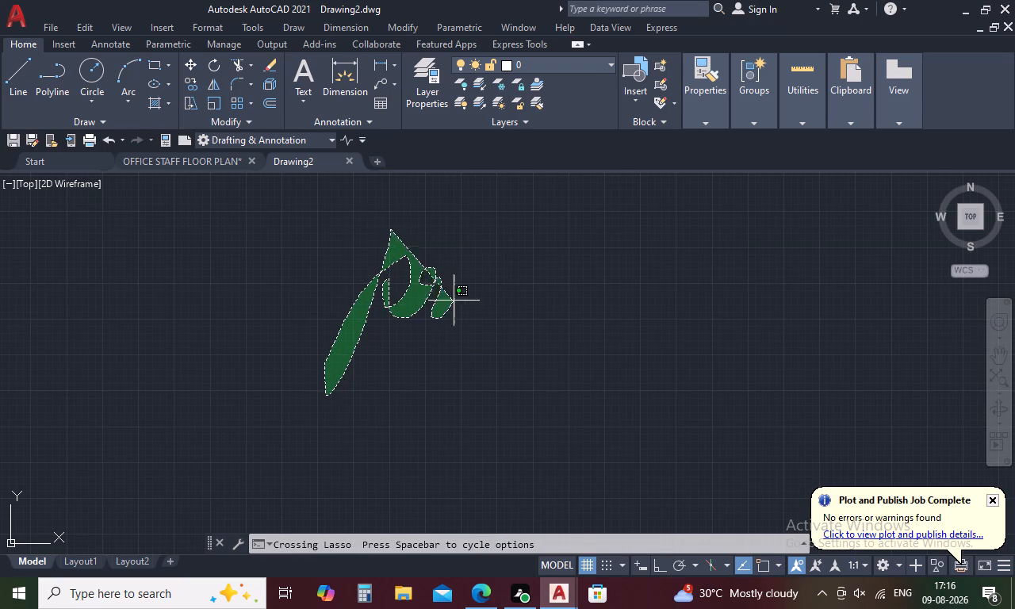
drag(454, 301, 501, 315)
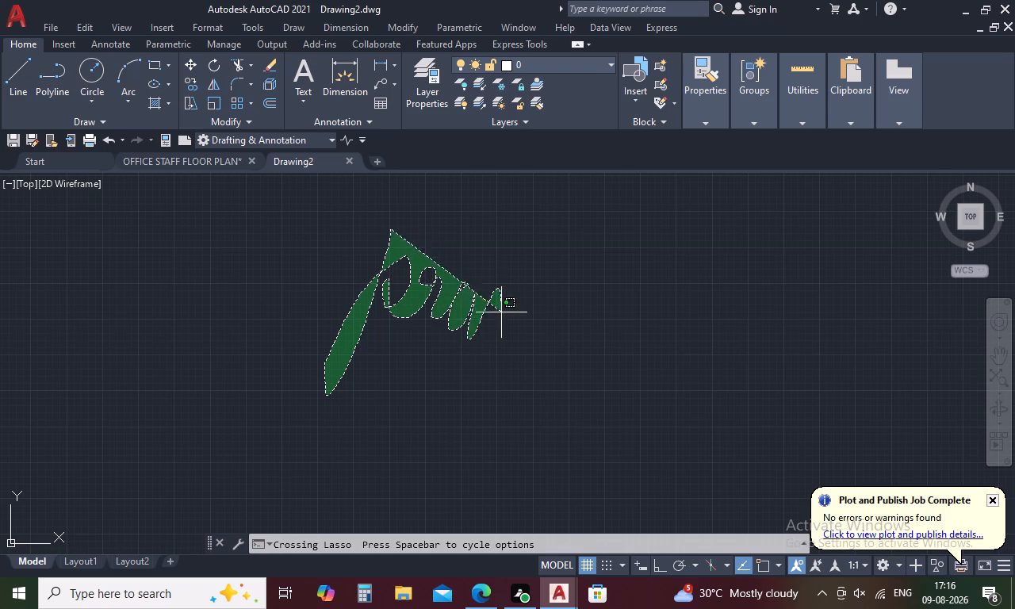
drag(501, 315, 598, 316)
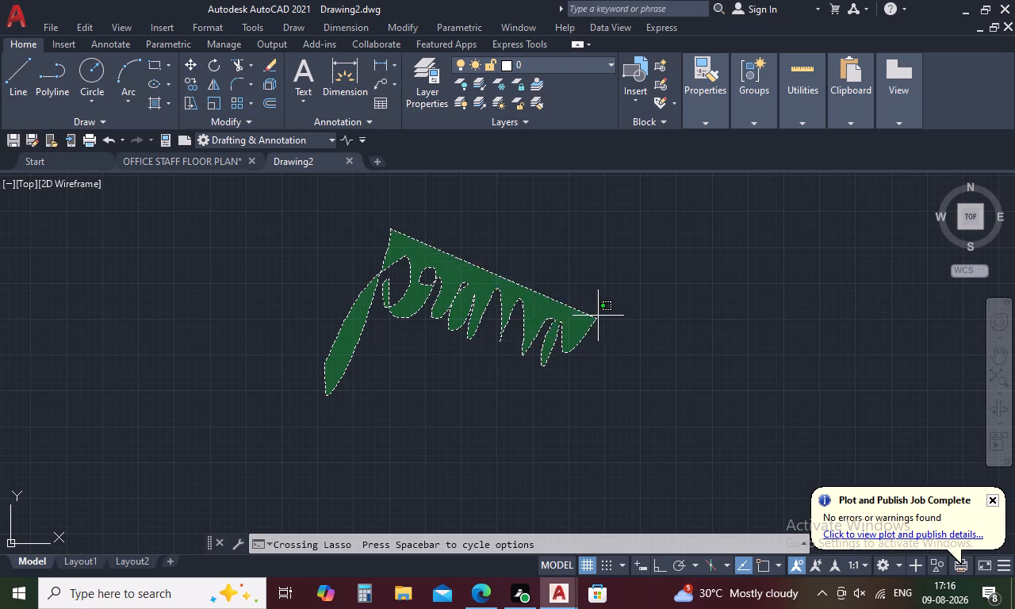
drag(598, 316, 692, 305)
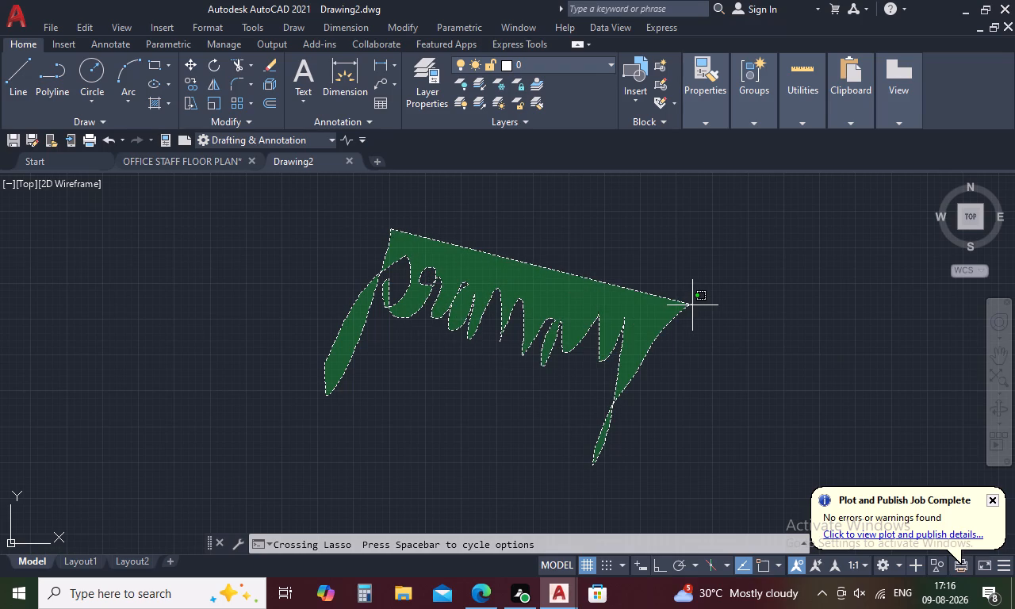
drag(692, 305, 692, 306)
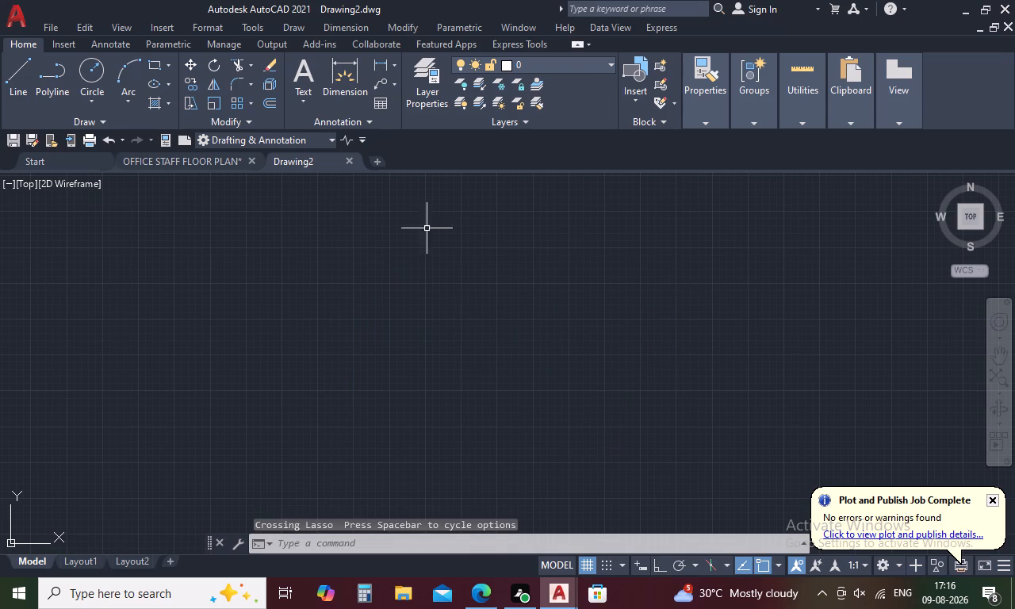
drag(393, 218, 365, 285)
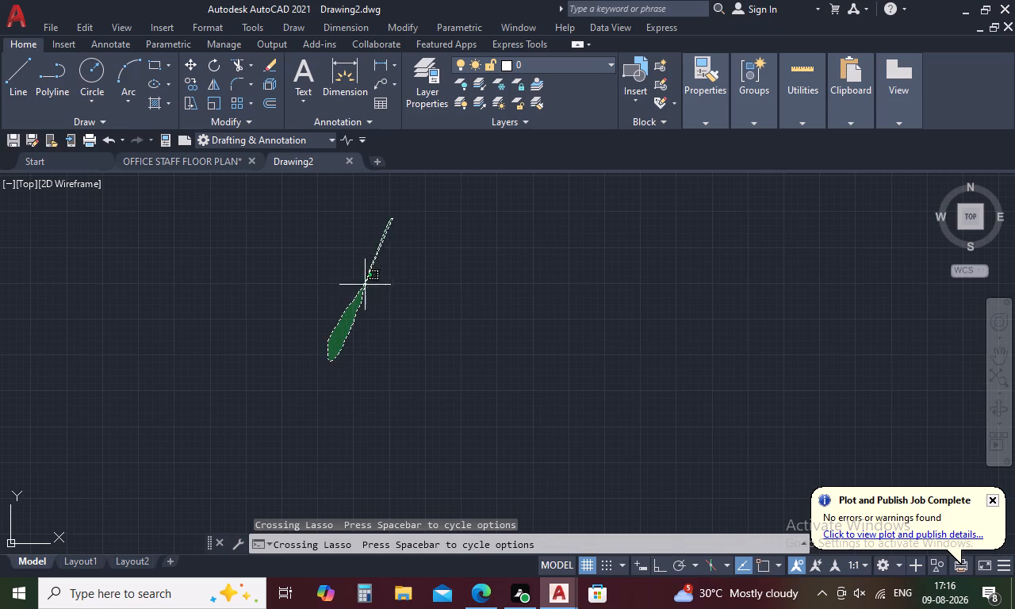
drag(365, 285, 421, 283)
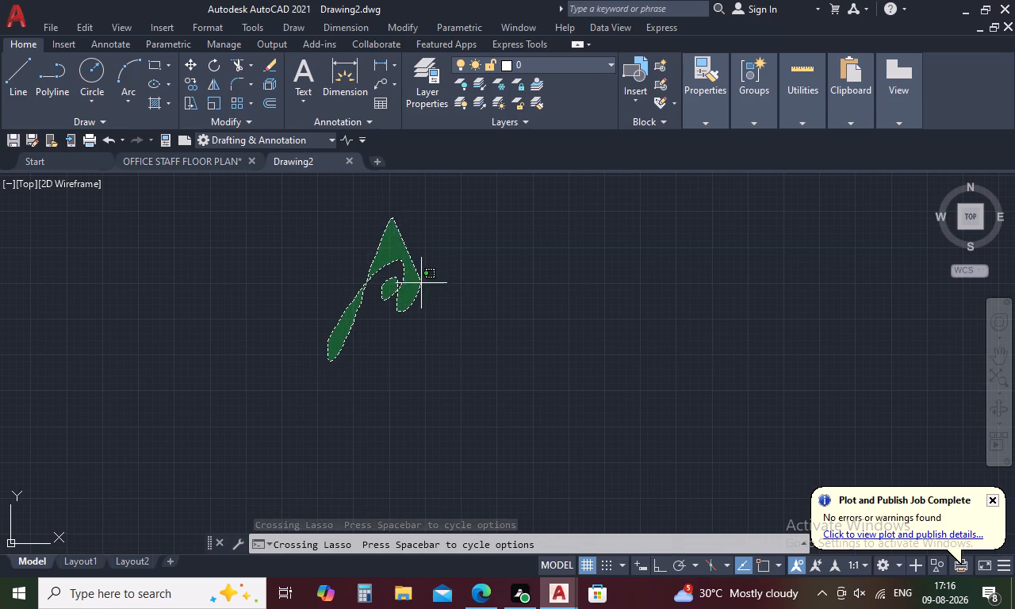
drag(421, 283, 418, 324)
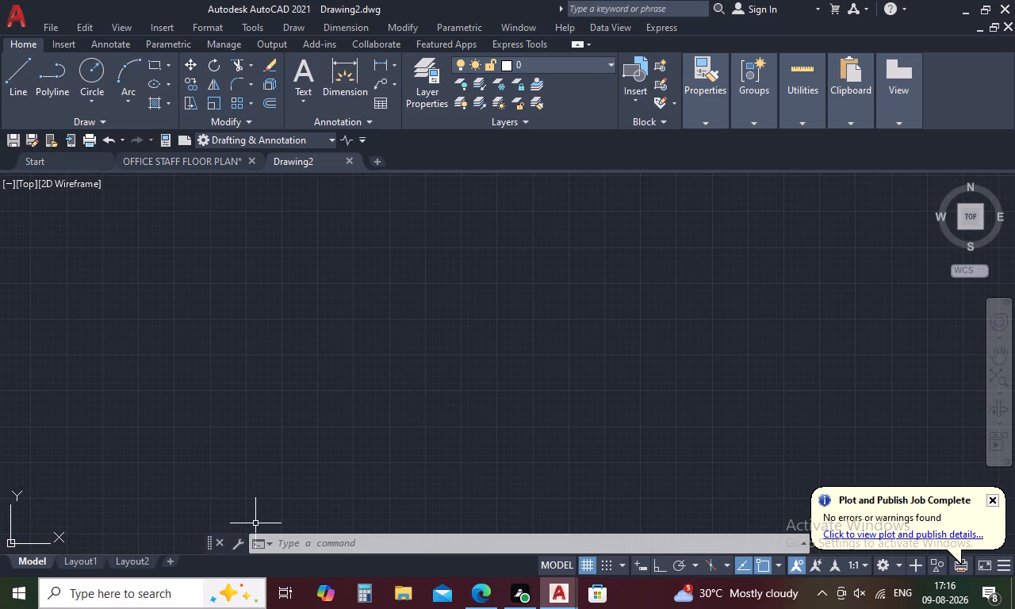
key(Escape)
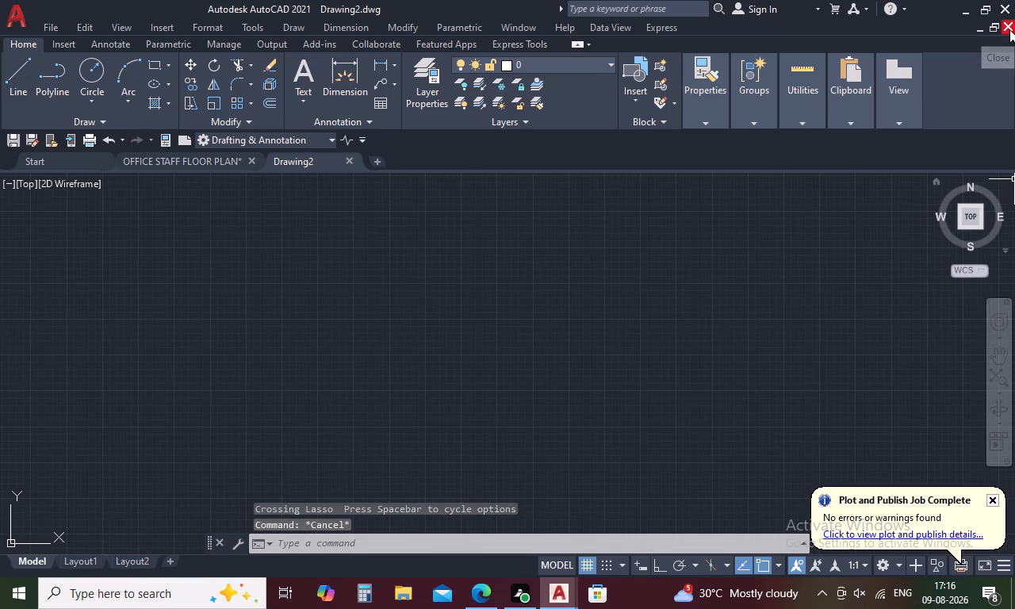
Configure the drawing units to decimal length with 0.0 precision and an insertion scale in meters.
text(UN)
key(space)
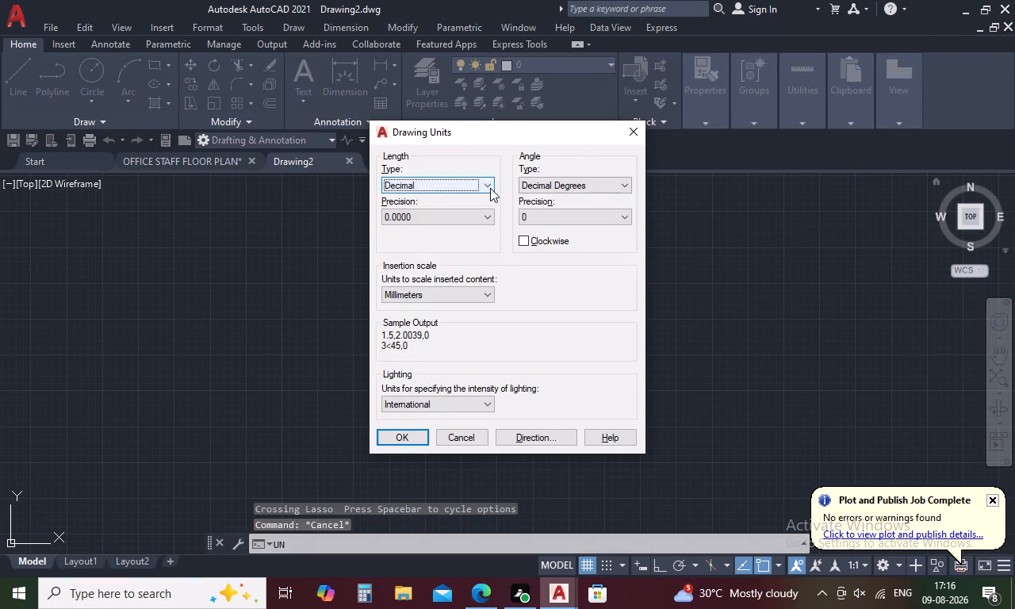
click(490, 188)
click(446, 259)
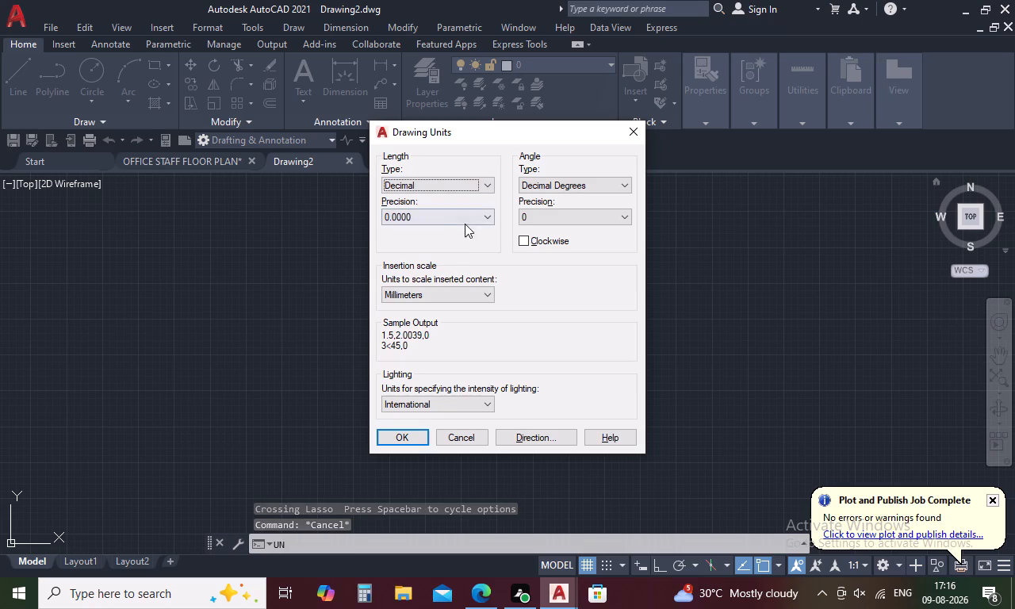
click(483, 211)
click(473, 233)
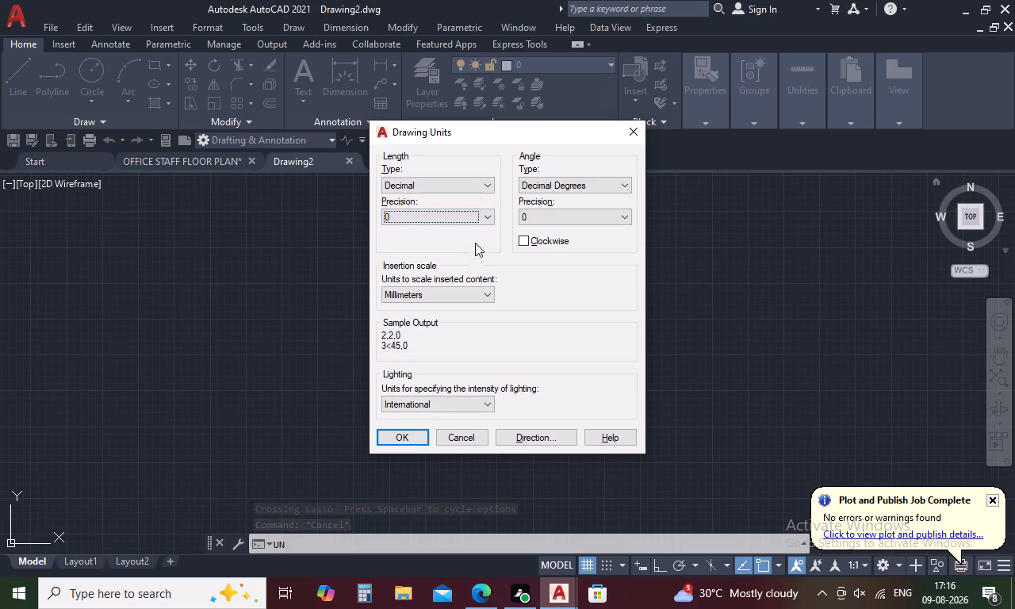
click(488, 216)
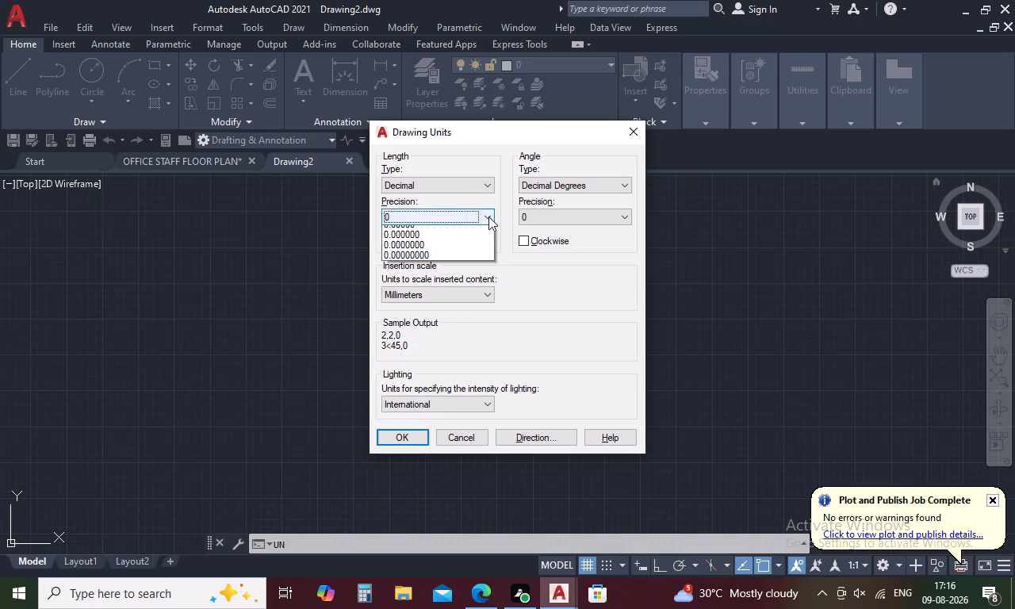
click(471, 245)
click(486, 293)
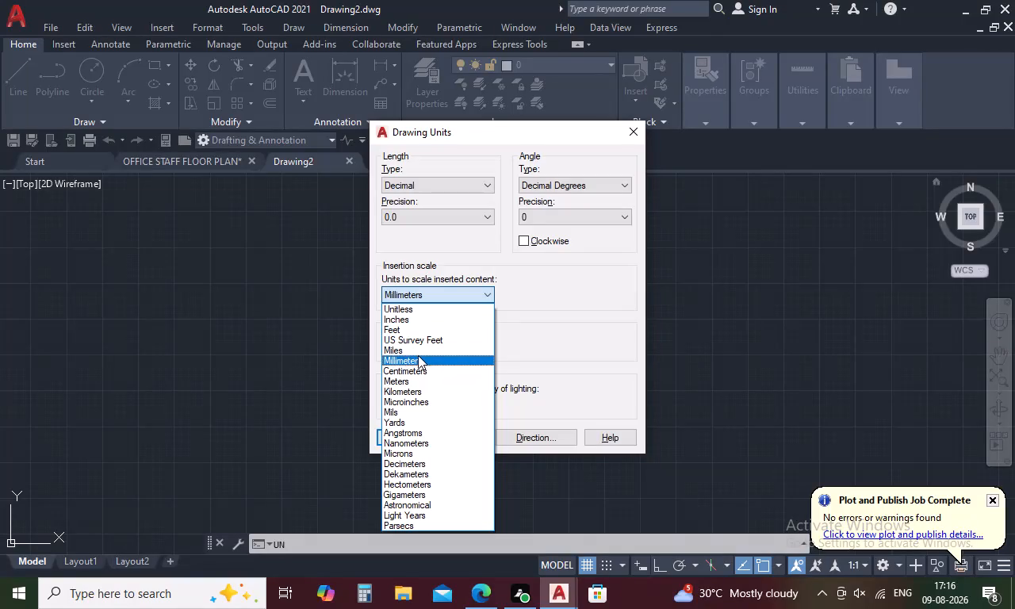
click(412, 378)
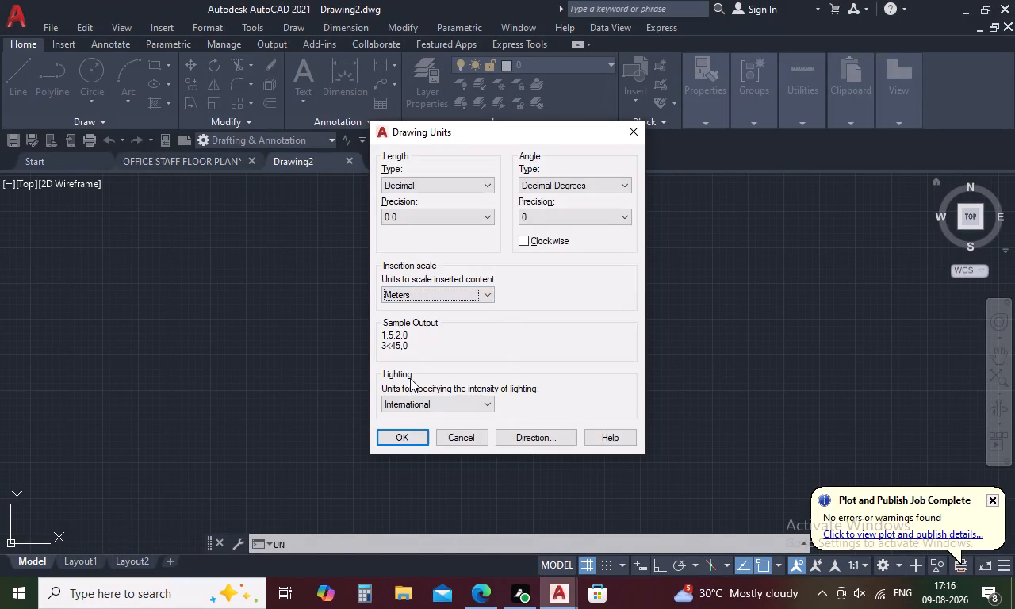
click(397, 439)
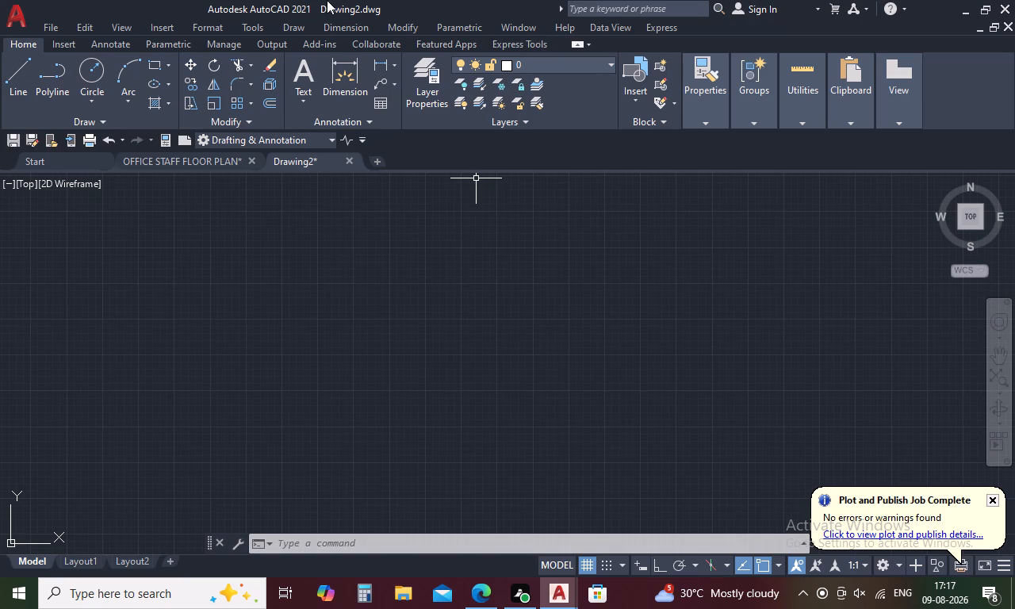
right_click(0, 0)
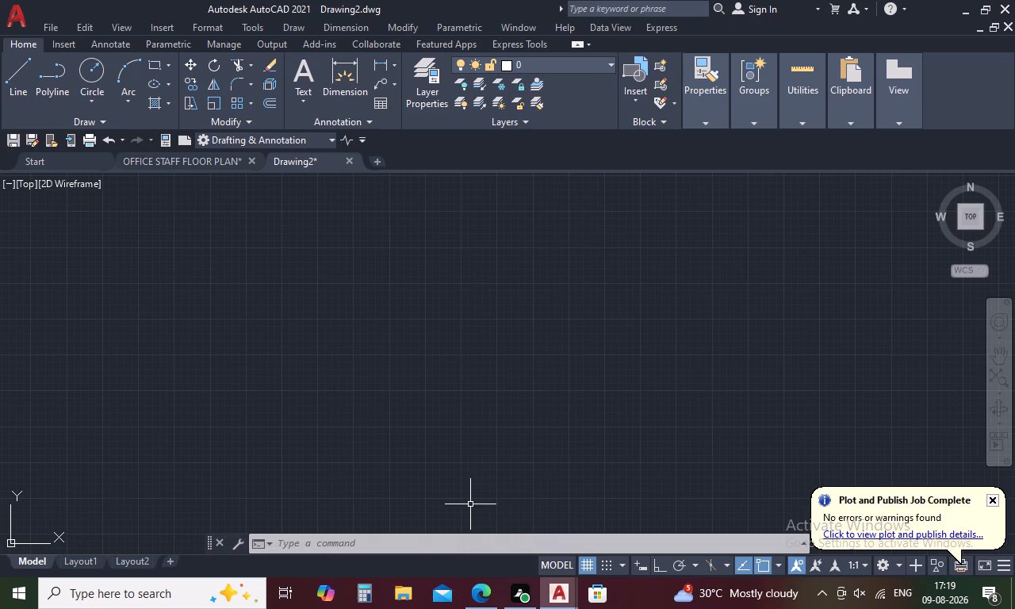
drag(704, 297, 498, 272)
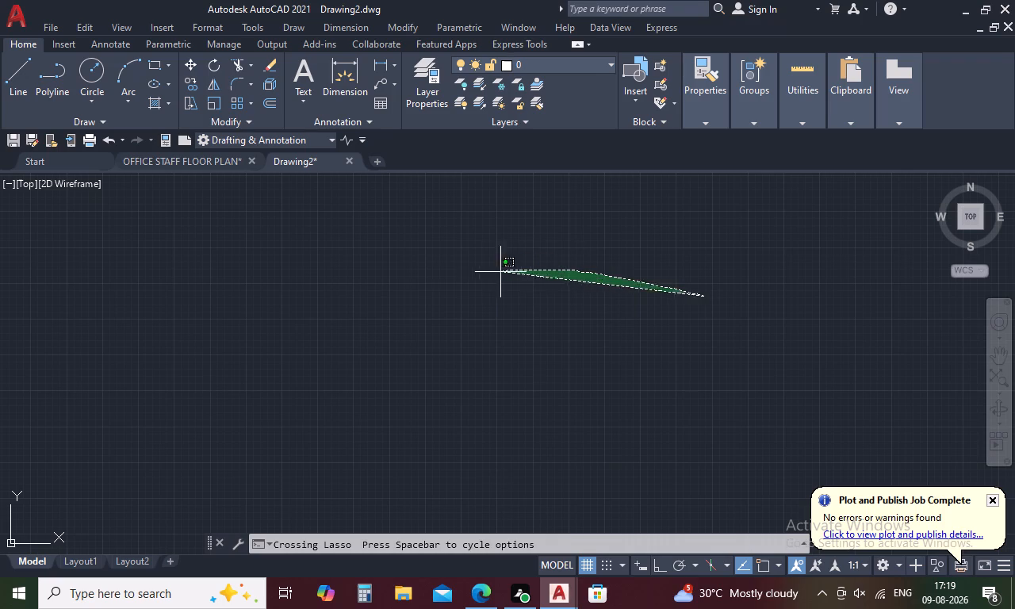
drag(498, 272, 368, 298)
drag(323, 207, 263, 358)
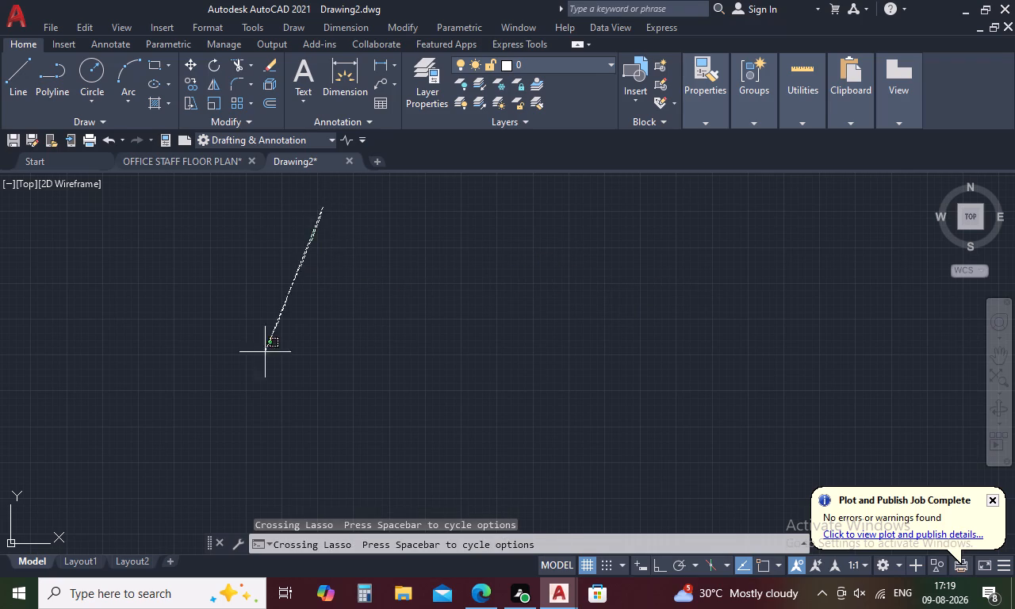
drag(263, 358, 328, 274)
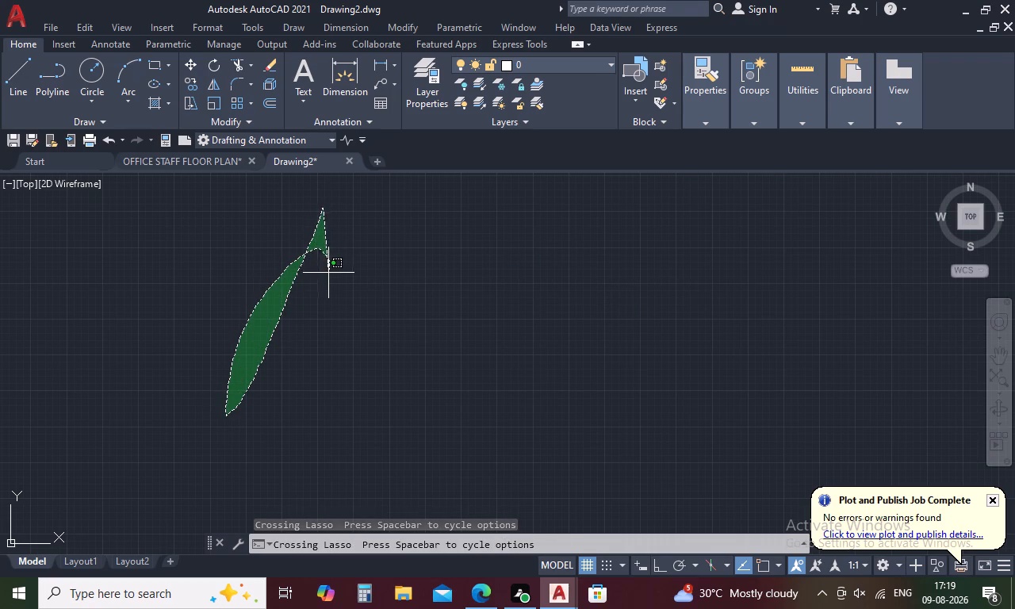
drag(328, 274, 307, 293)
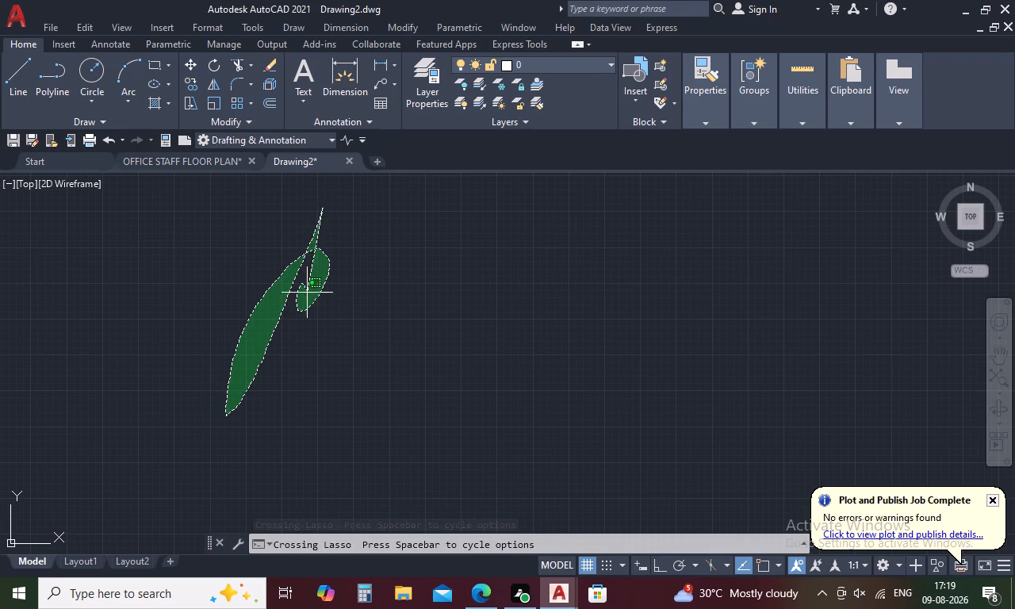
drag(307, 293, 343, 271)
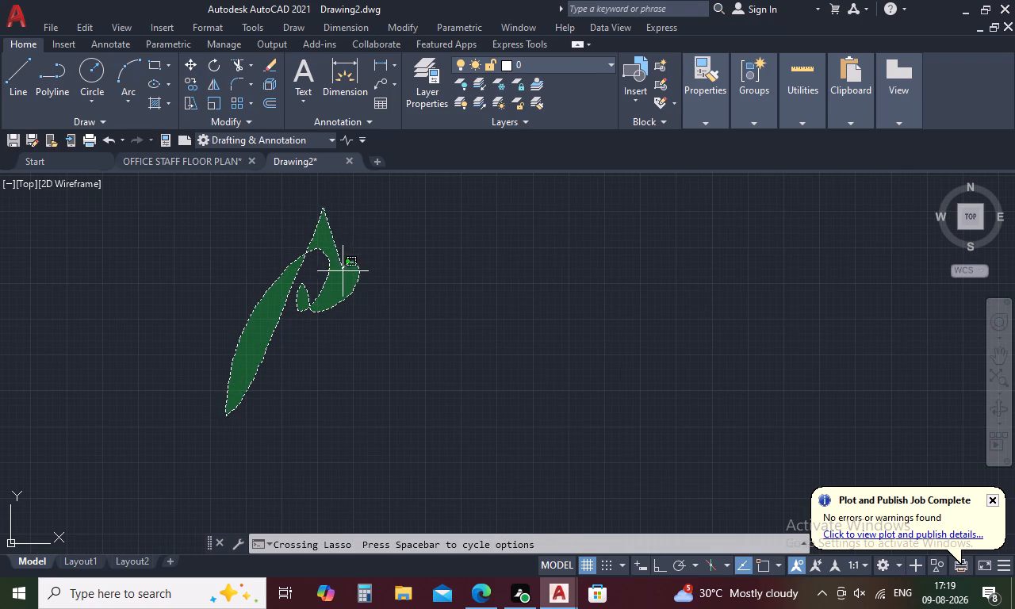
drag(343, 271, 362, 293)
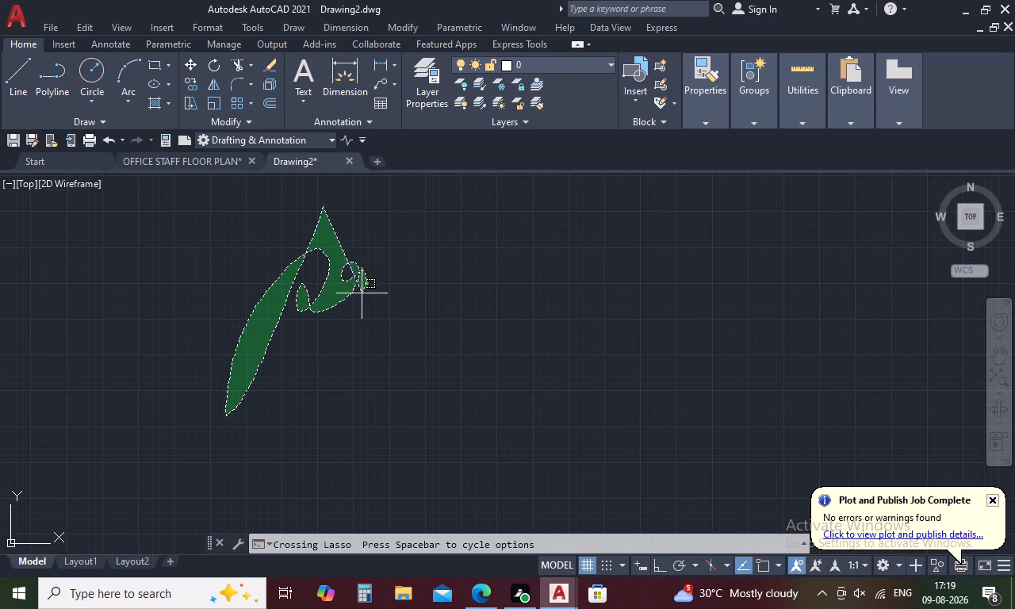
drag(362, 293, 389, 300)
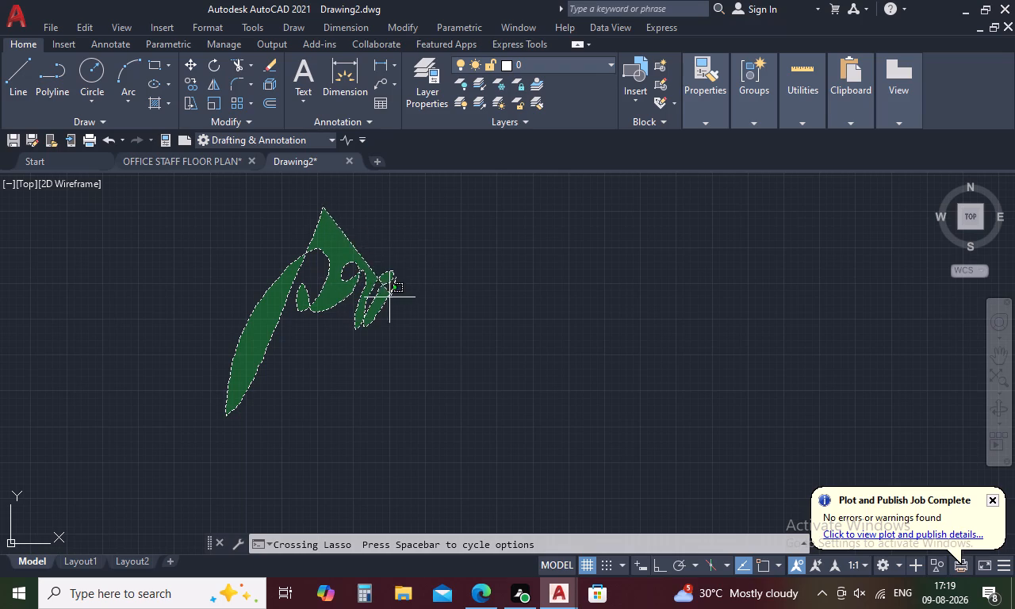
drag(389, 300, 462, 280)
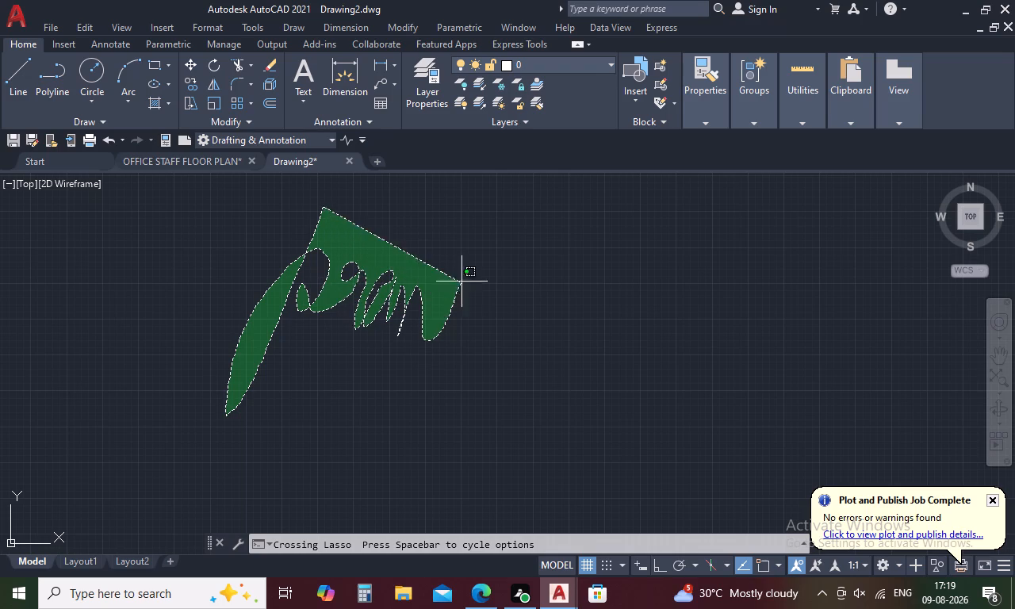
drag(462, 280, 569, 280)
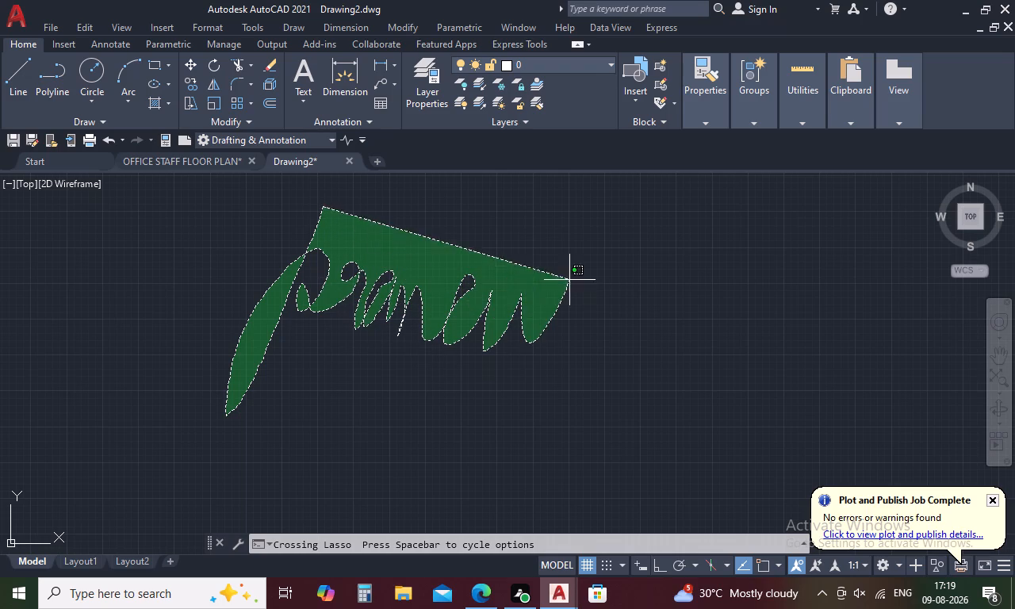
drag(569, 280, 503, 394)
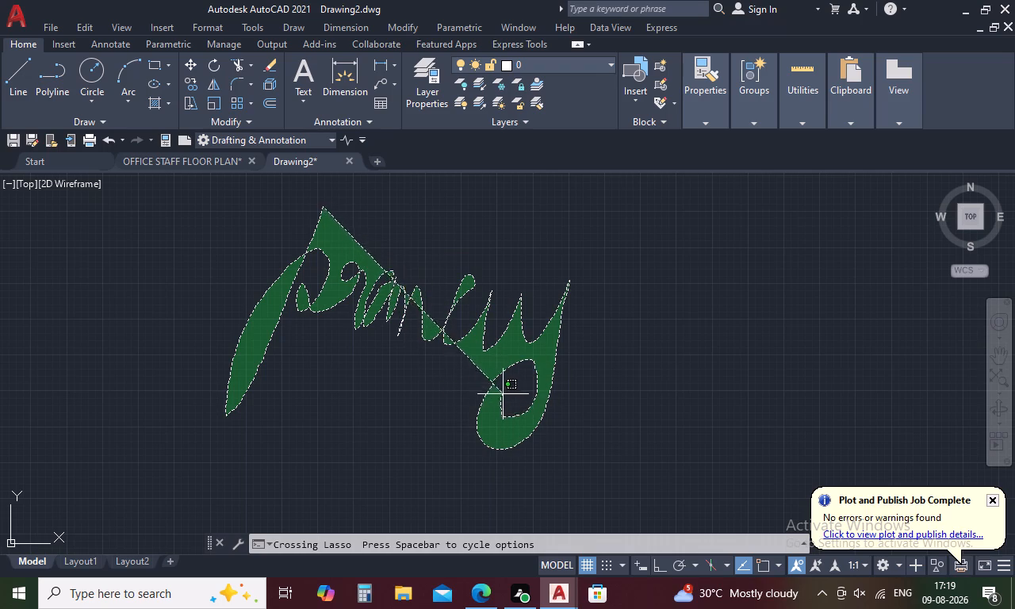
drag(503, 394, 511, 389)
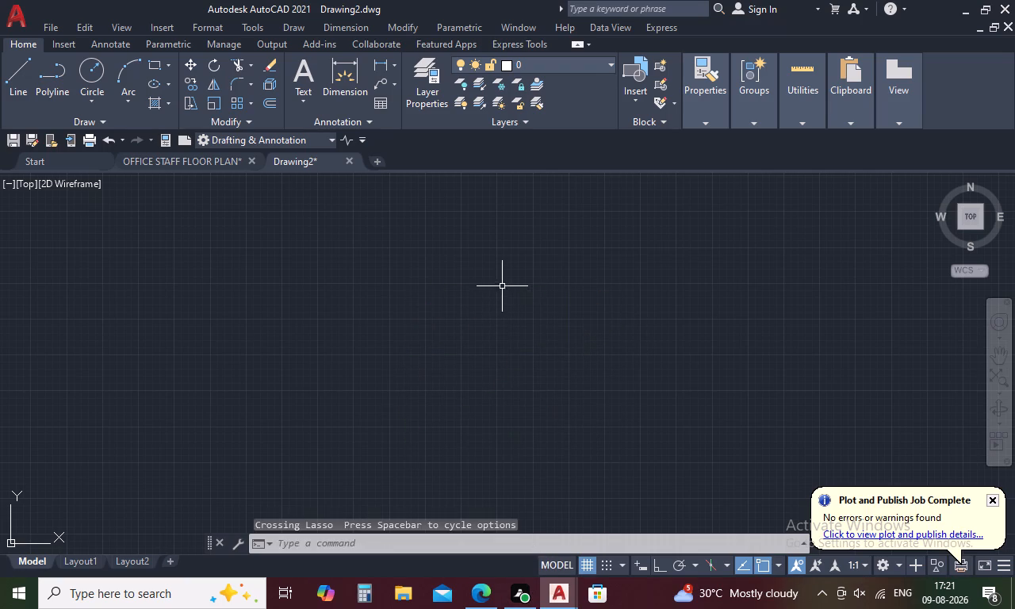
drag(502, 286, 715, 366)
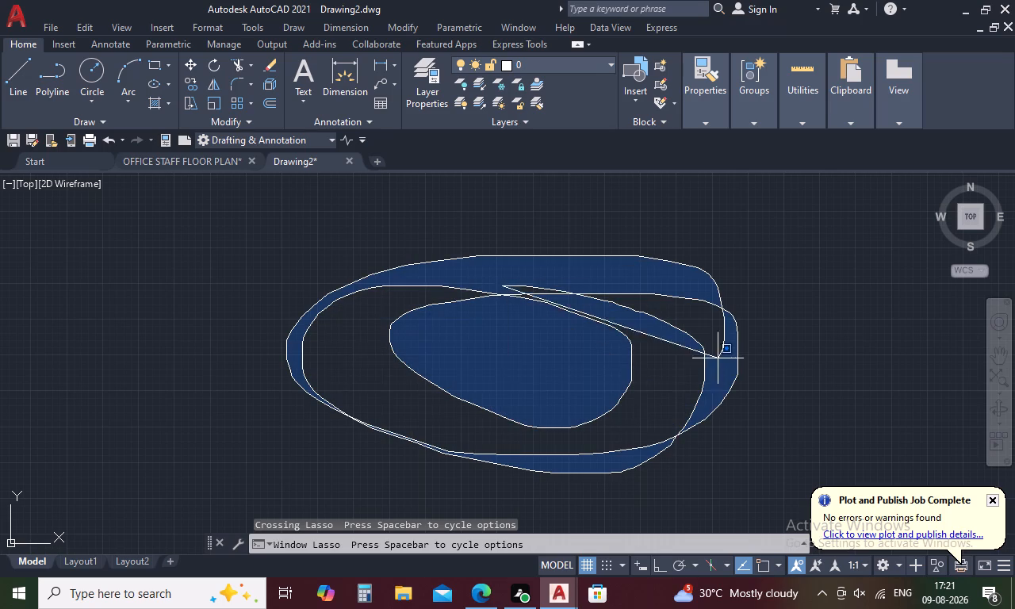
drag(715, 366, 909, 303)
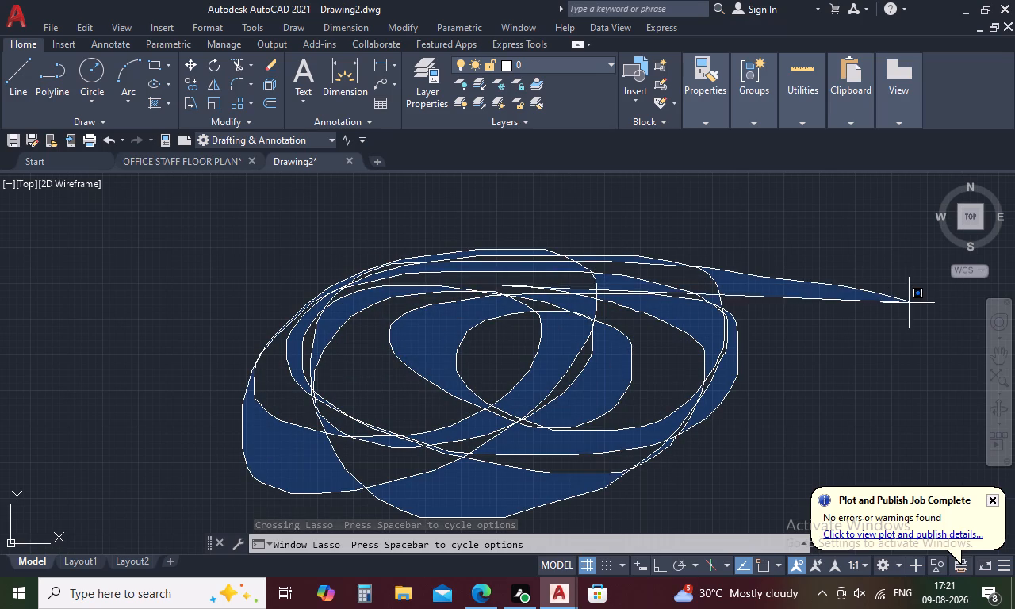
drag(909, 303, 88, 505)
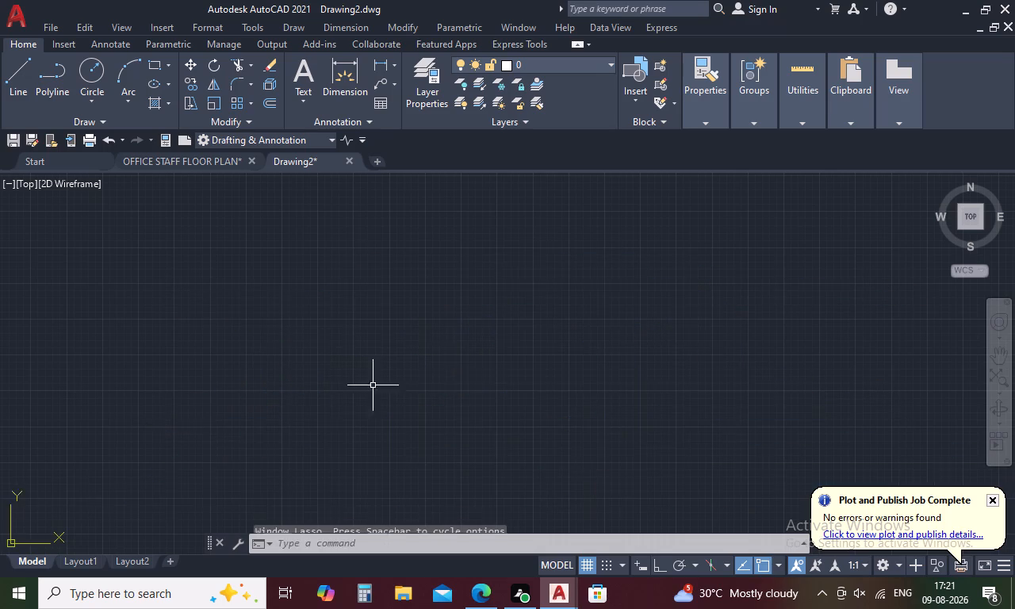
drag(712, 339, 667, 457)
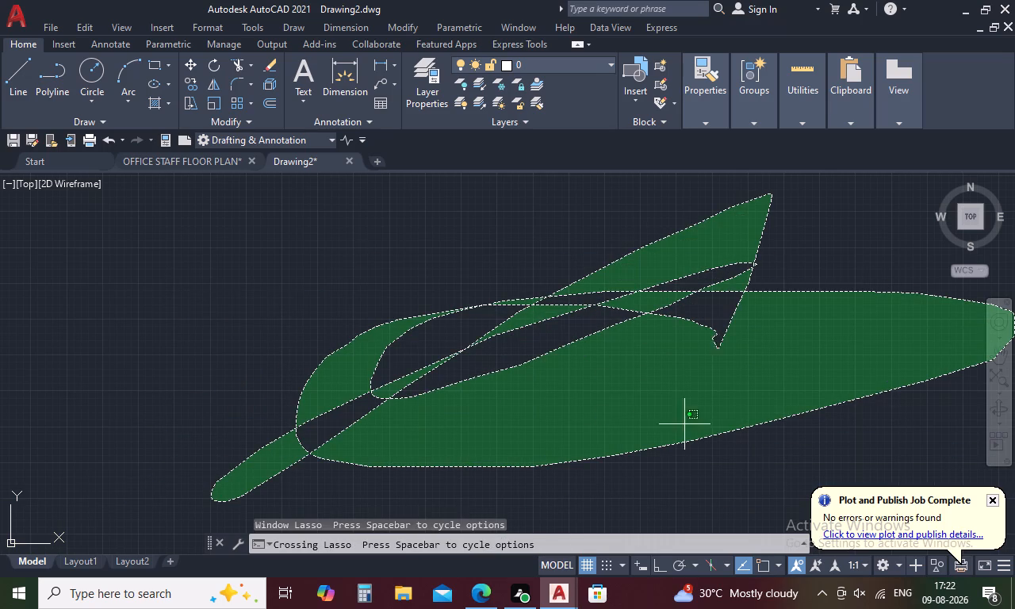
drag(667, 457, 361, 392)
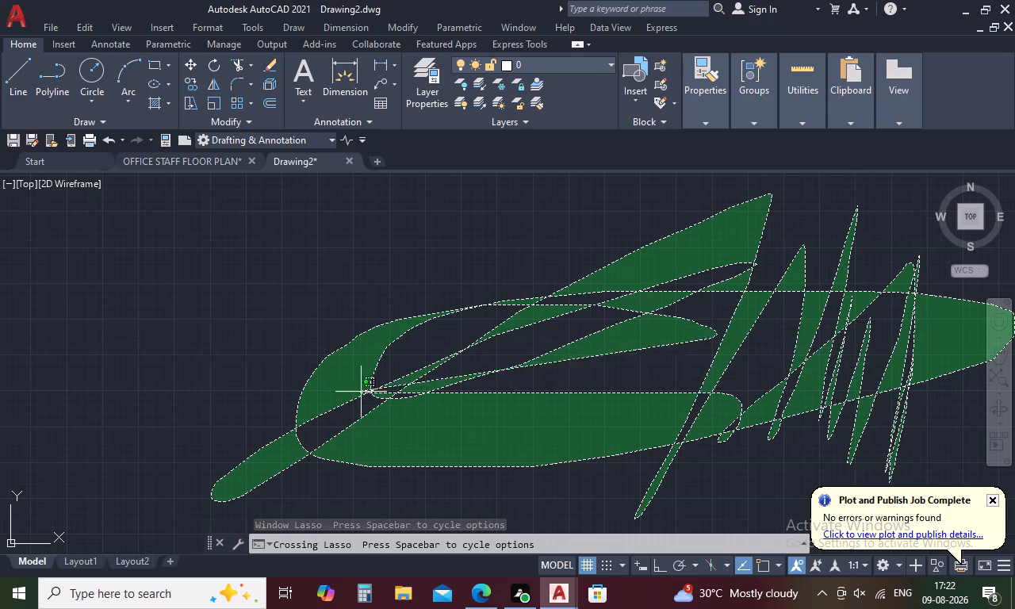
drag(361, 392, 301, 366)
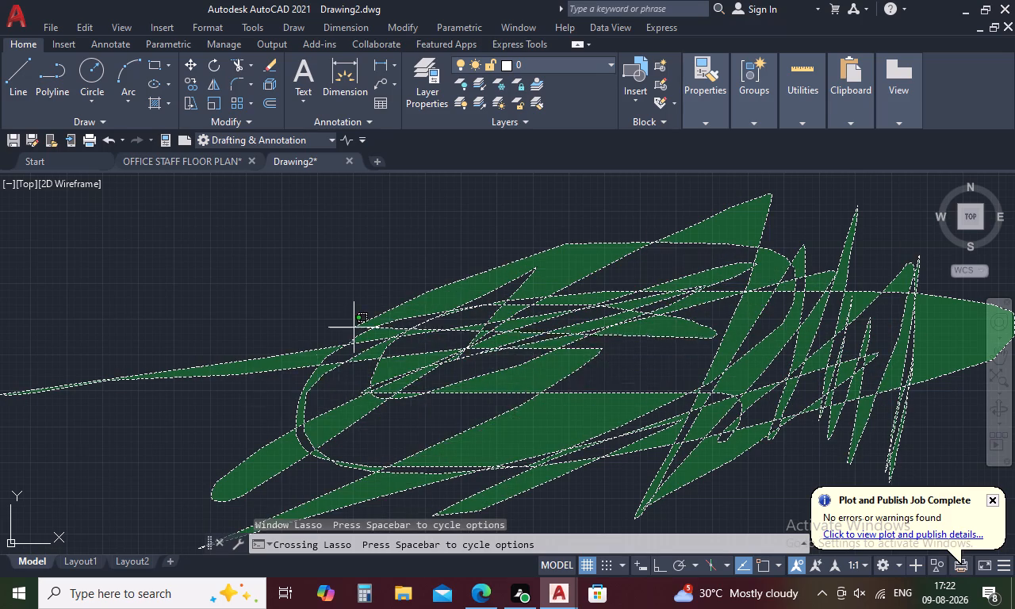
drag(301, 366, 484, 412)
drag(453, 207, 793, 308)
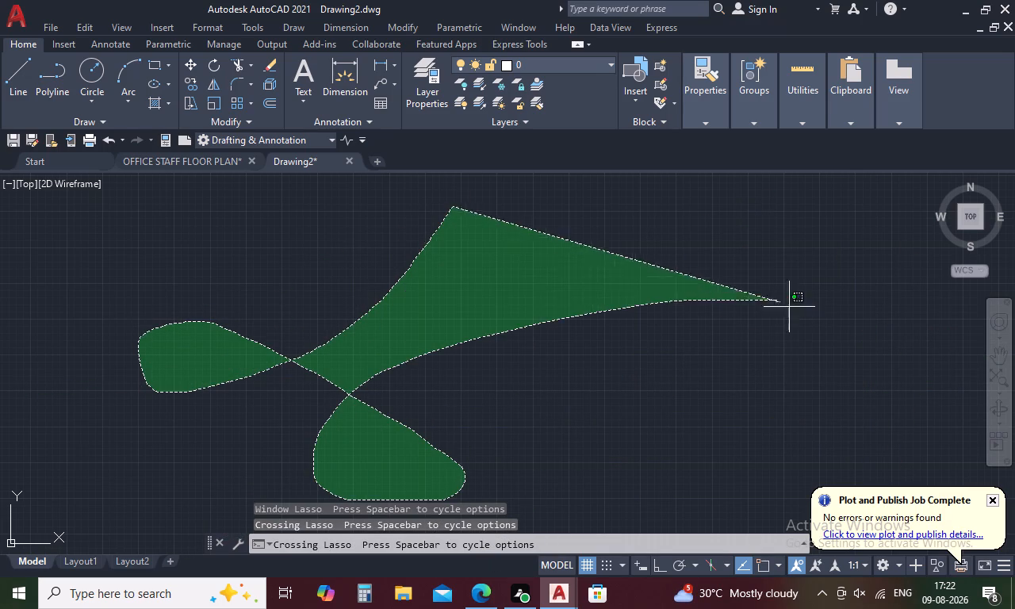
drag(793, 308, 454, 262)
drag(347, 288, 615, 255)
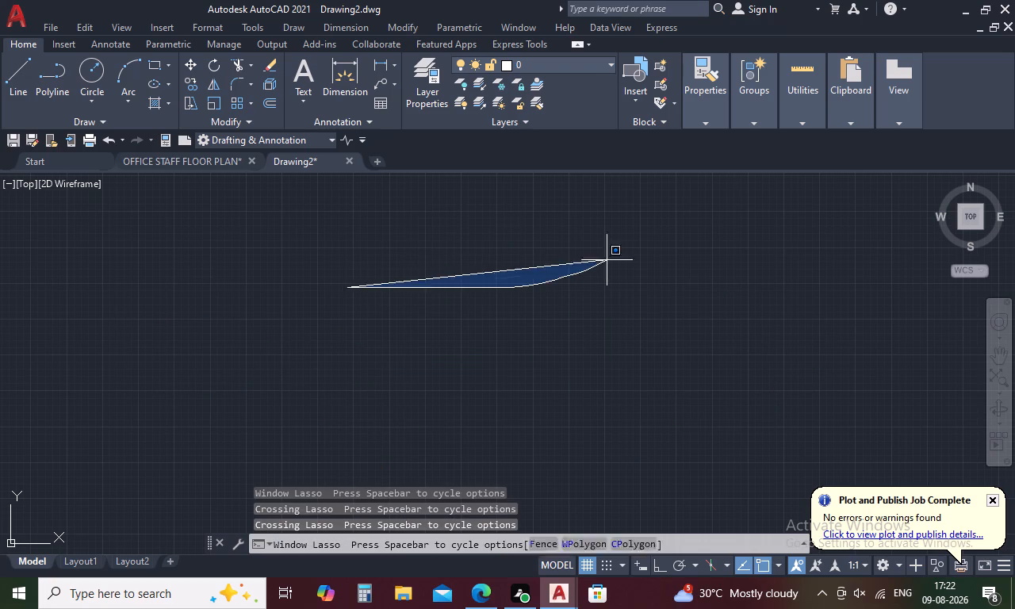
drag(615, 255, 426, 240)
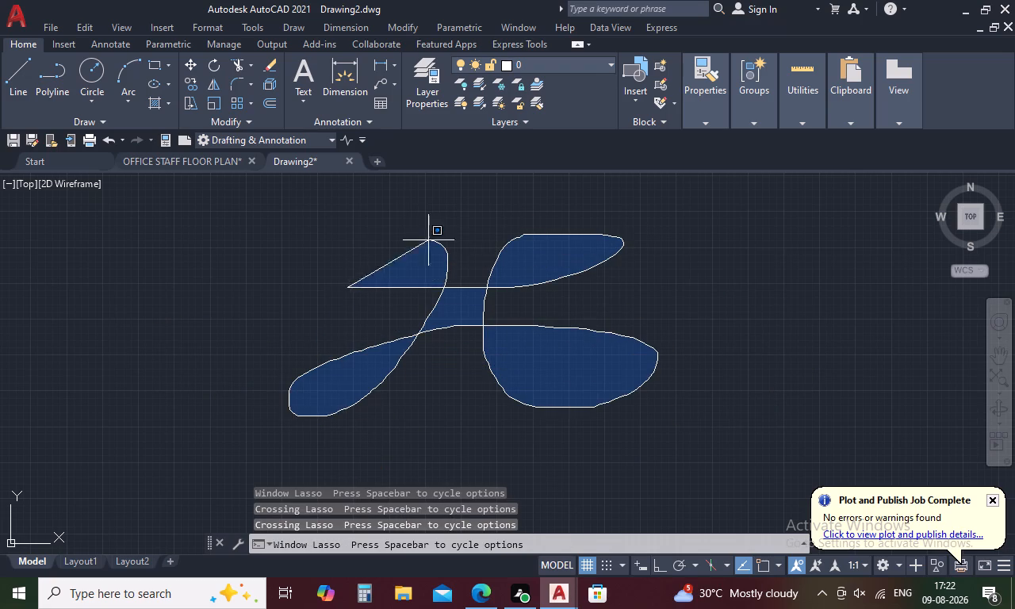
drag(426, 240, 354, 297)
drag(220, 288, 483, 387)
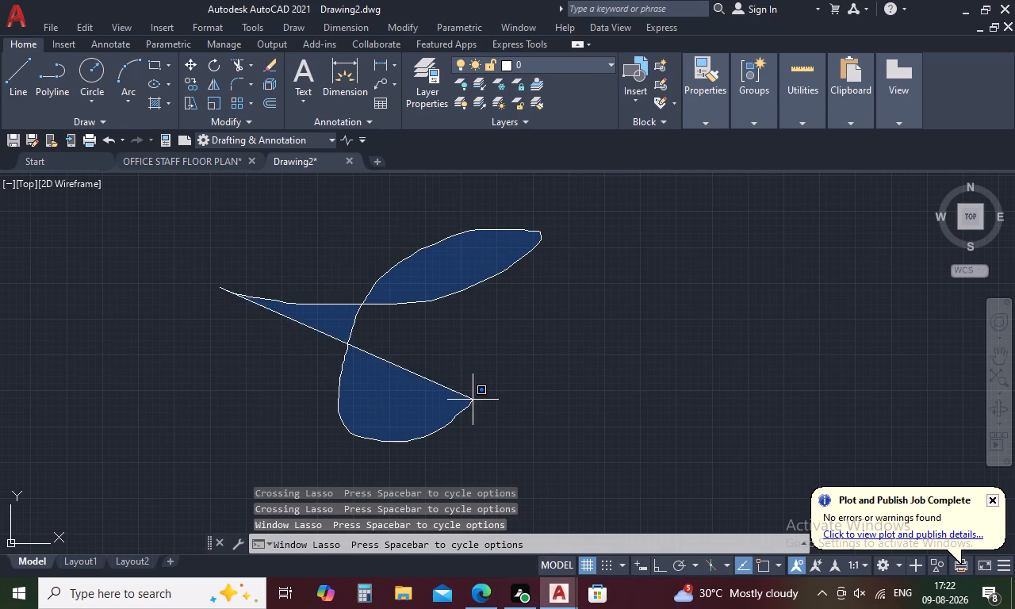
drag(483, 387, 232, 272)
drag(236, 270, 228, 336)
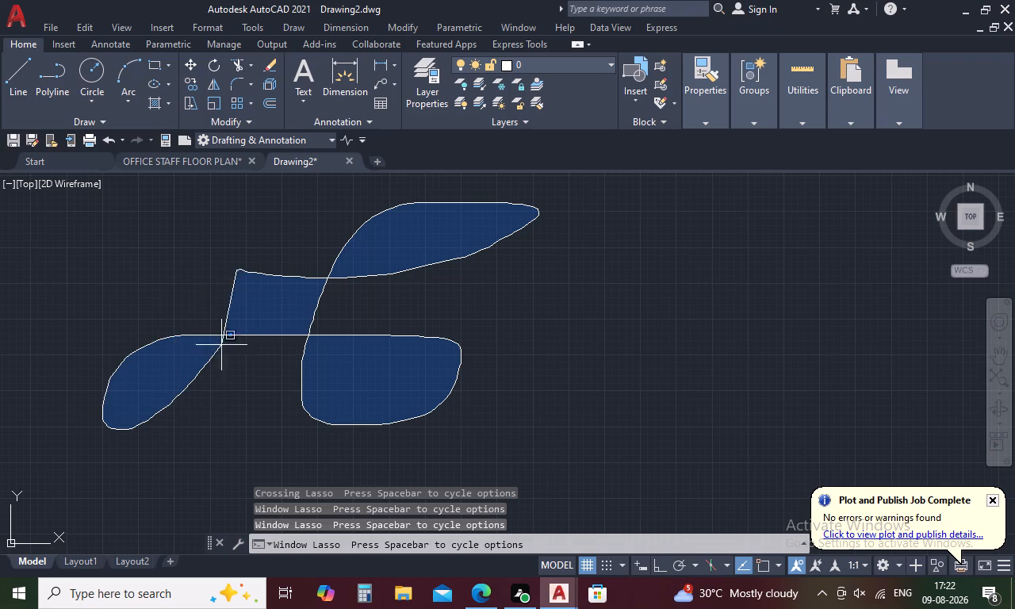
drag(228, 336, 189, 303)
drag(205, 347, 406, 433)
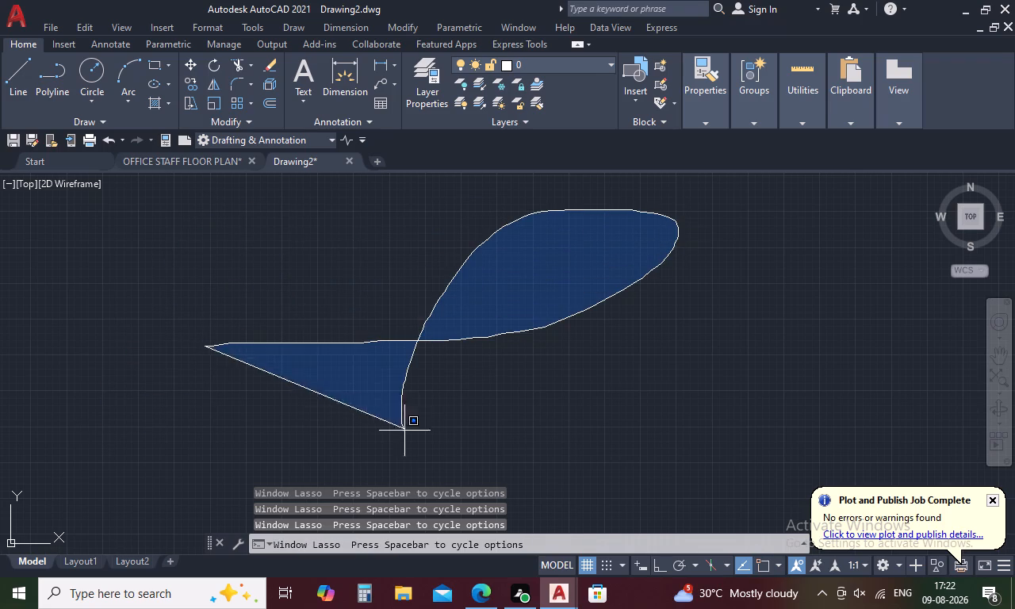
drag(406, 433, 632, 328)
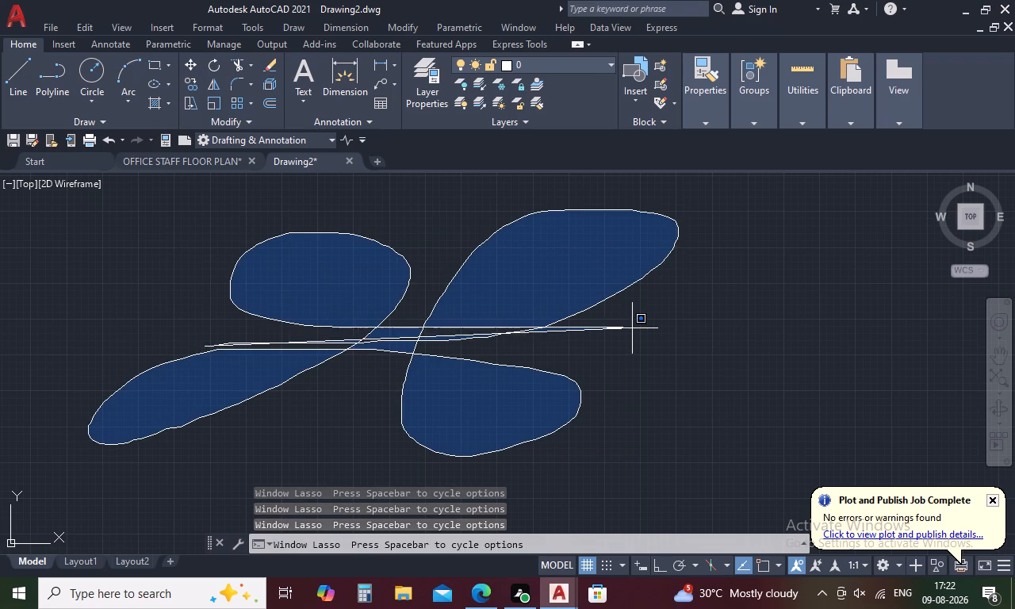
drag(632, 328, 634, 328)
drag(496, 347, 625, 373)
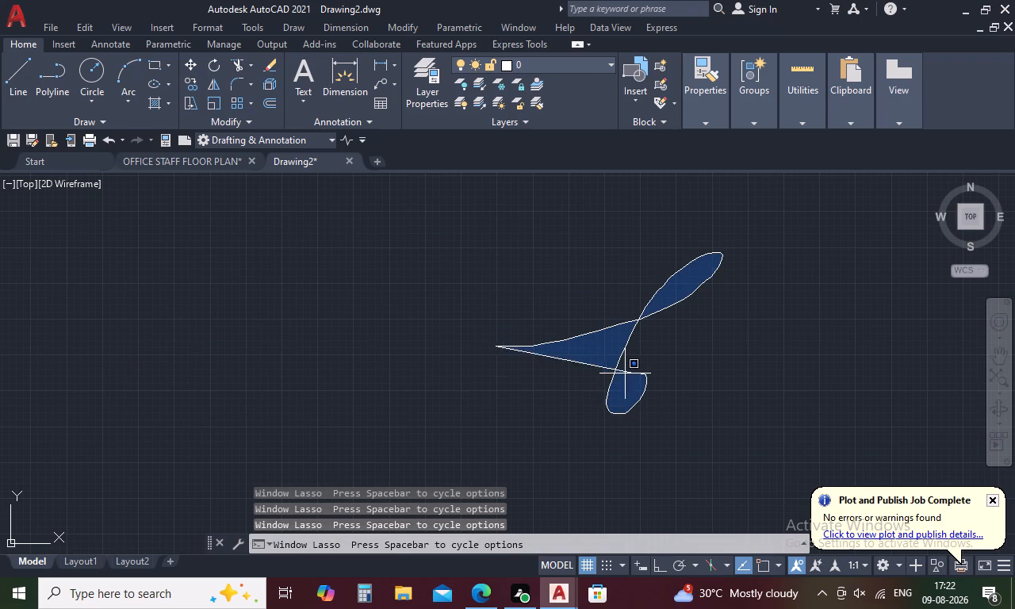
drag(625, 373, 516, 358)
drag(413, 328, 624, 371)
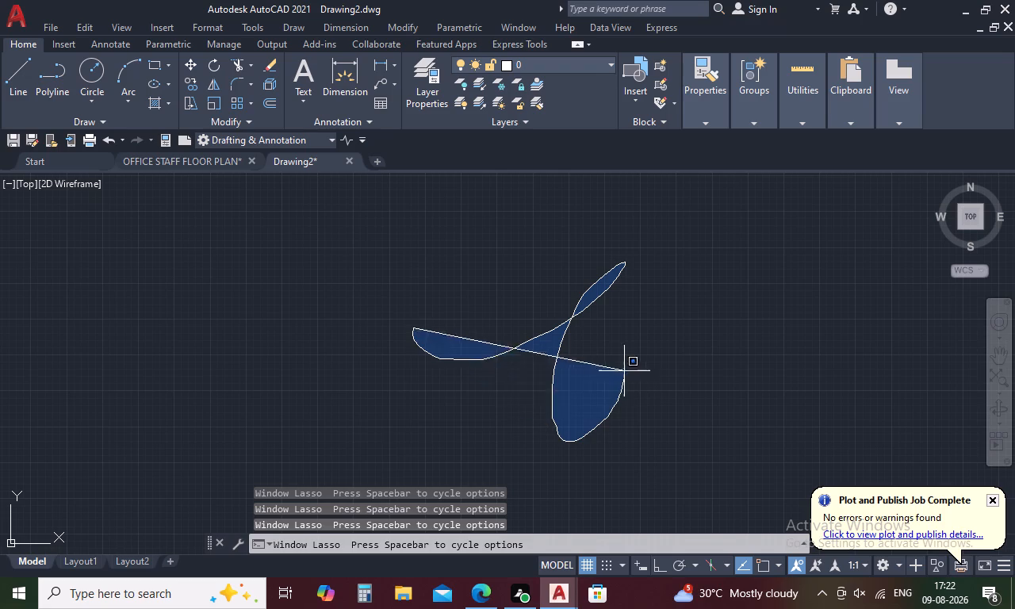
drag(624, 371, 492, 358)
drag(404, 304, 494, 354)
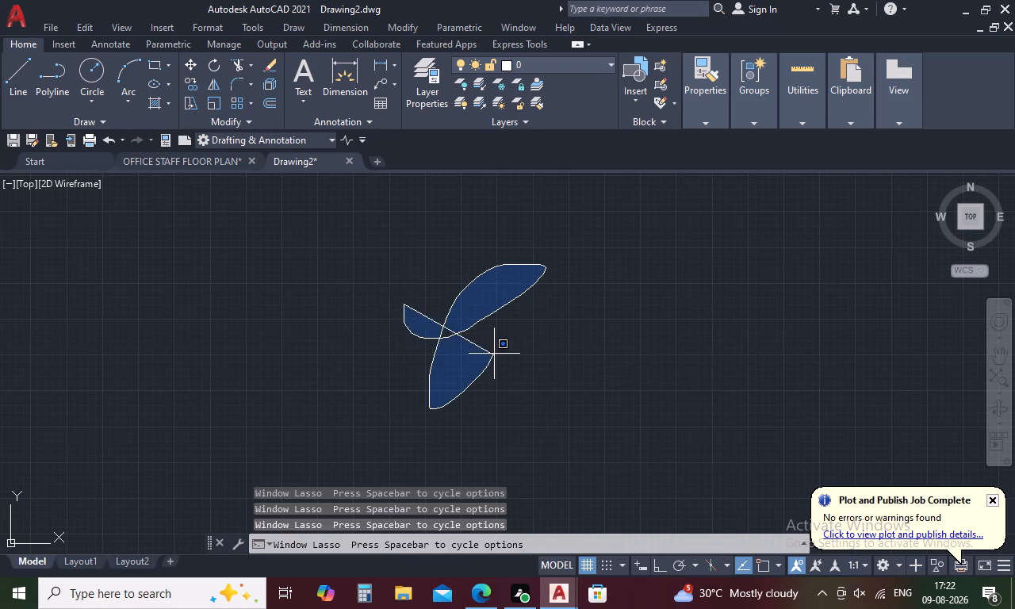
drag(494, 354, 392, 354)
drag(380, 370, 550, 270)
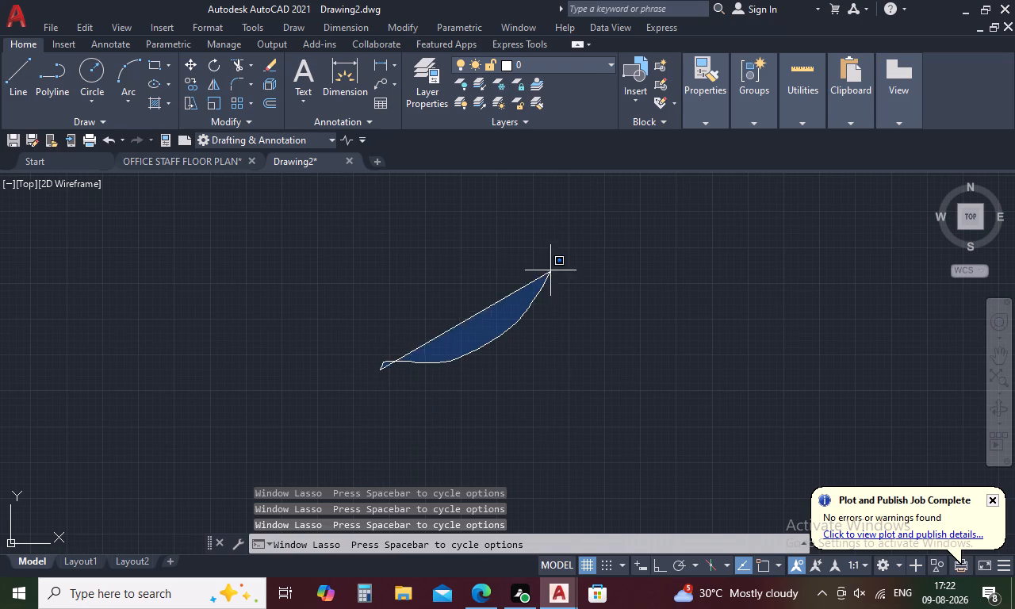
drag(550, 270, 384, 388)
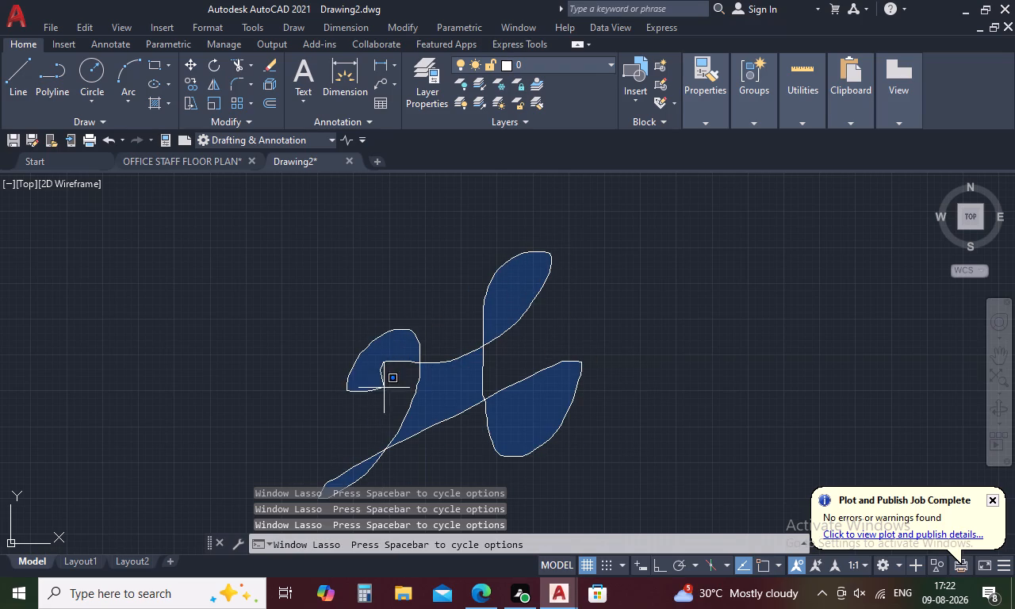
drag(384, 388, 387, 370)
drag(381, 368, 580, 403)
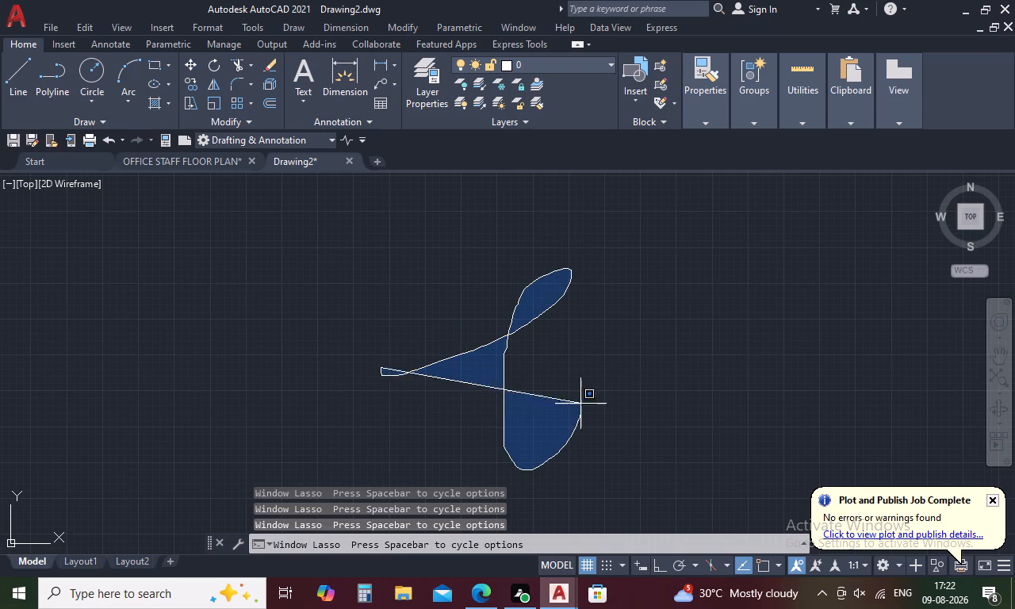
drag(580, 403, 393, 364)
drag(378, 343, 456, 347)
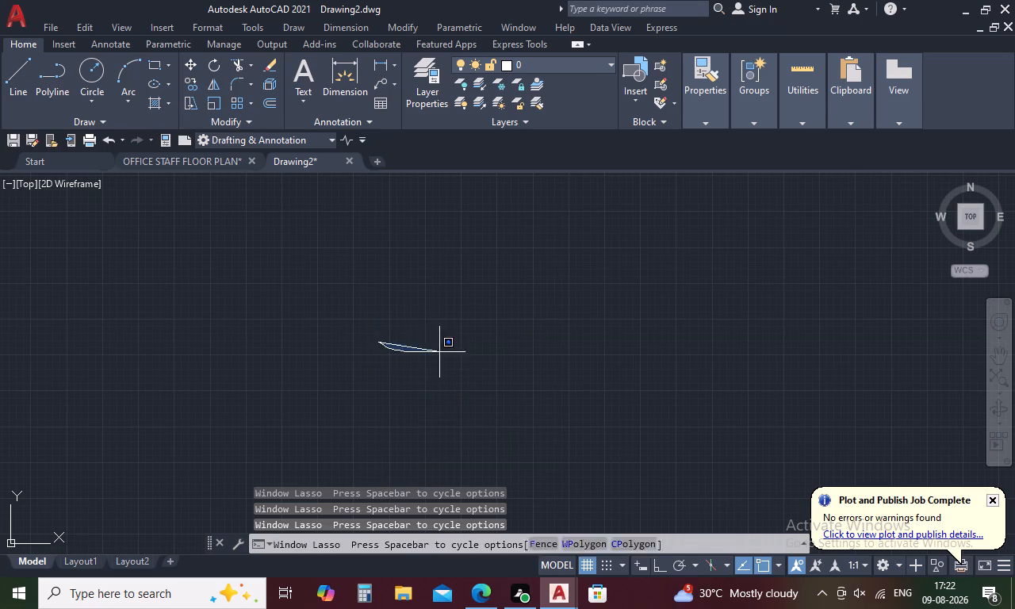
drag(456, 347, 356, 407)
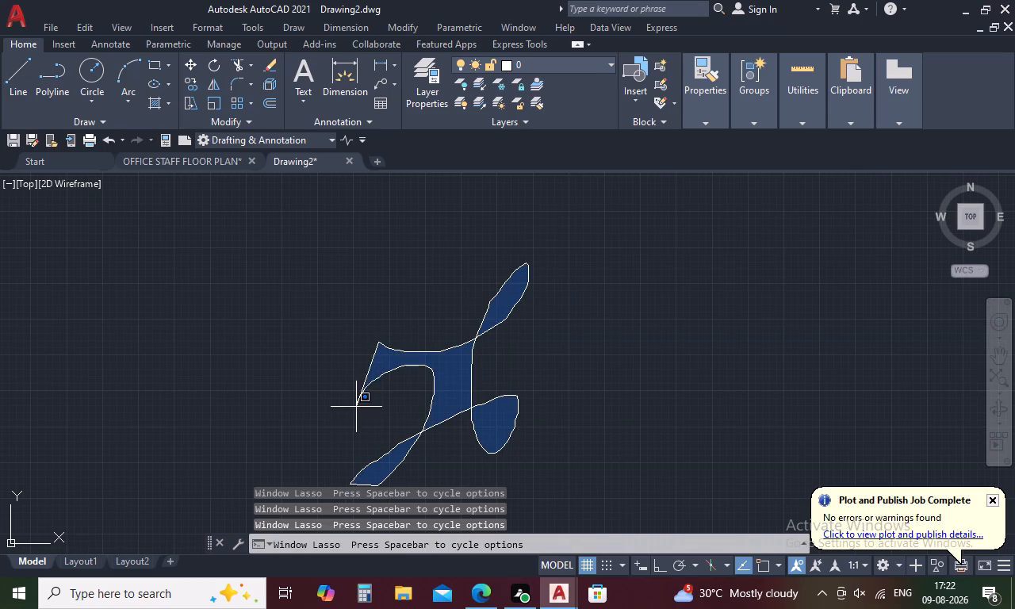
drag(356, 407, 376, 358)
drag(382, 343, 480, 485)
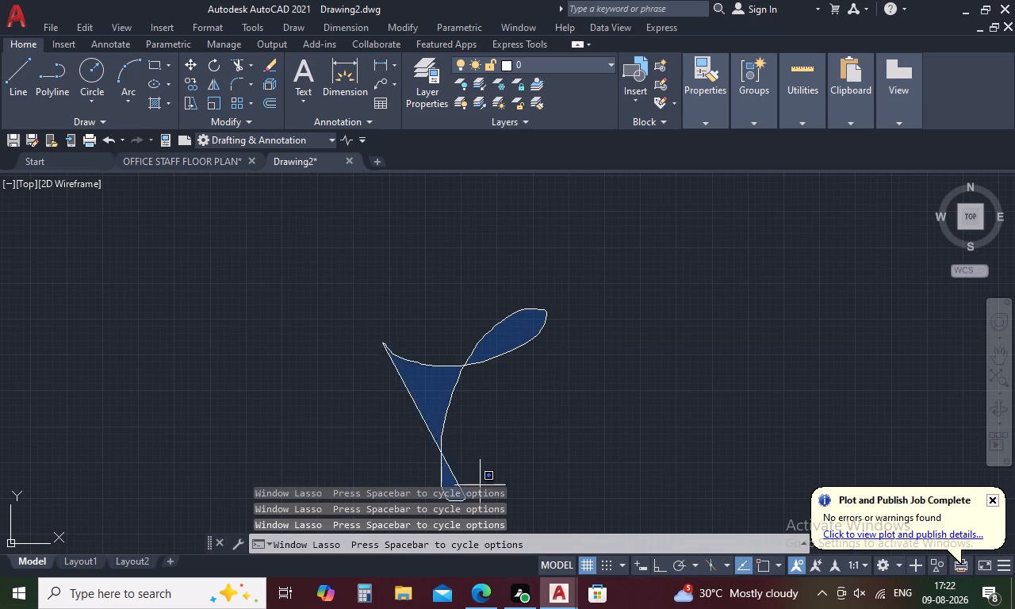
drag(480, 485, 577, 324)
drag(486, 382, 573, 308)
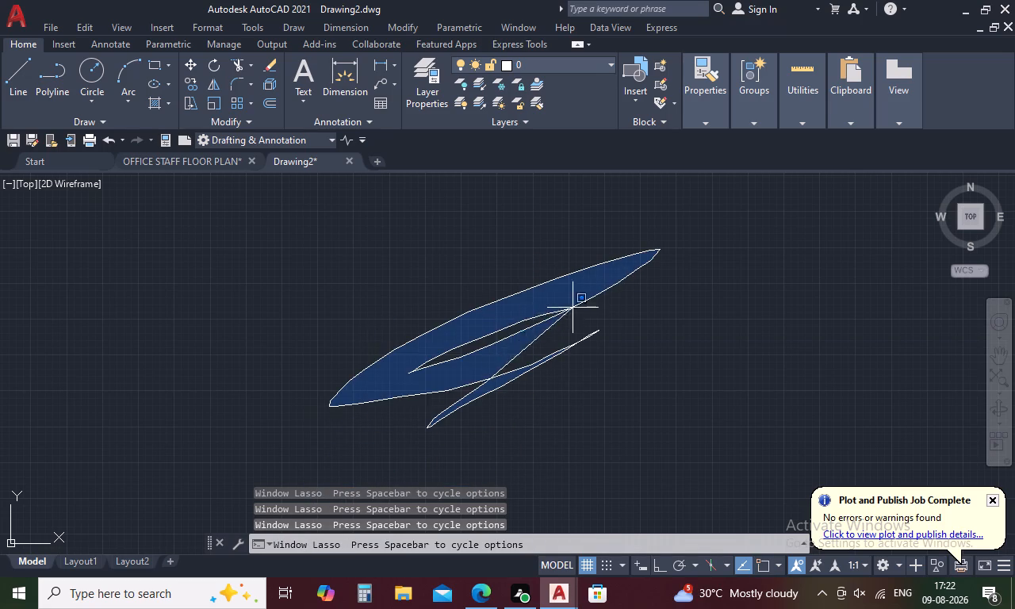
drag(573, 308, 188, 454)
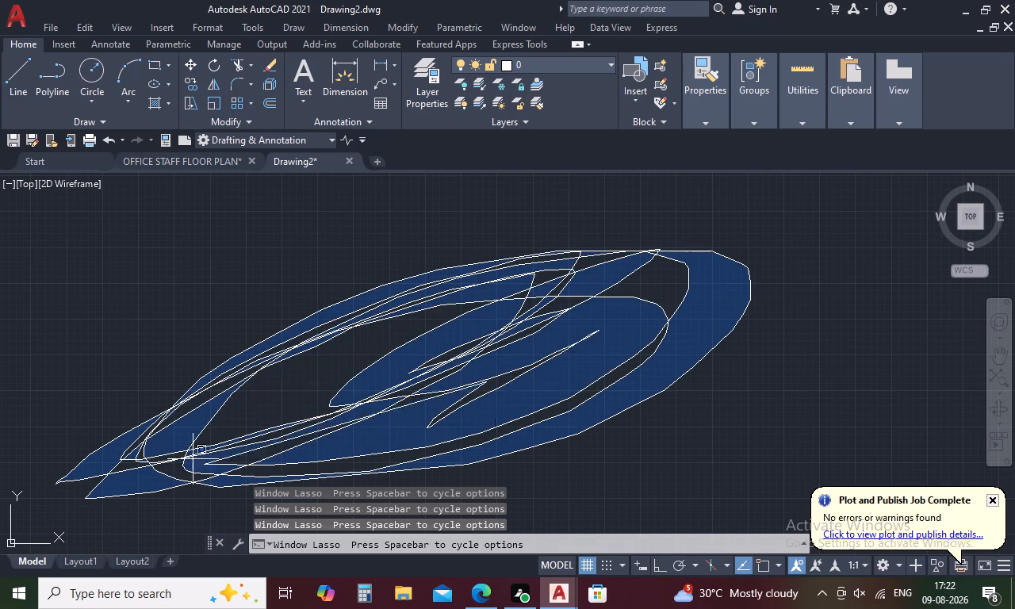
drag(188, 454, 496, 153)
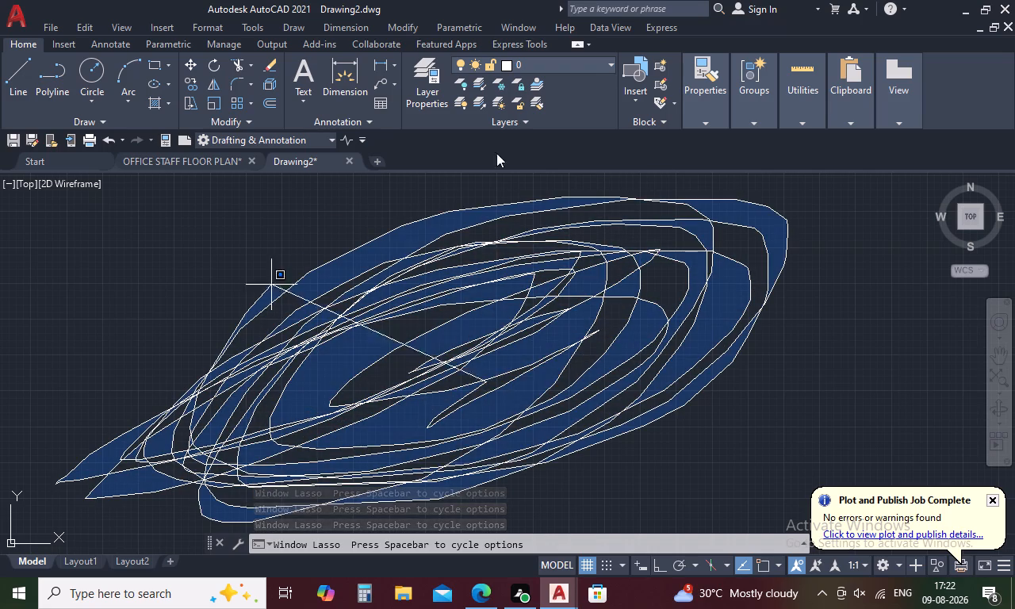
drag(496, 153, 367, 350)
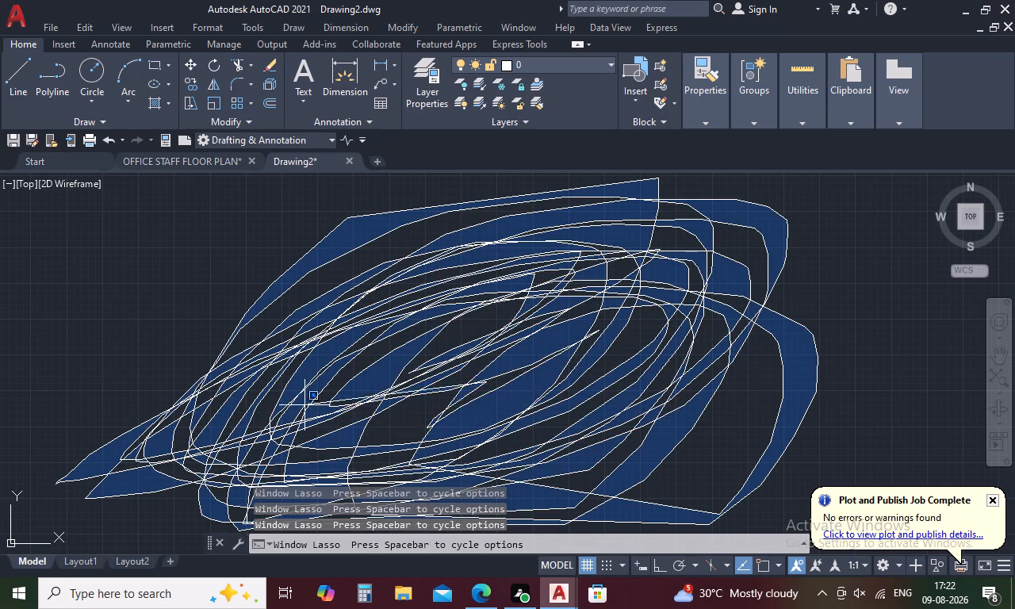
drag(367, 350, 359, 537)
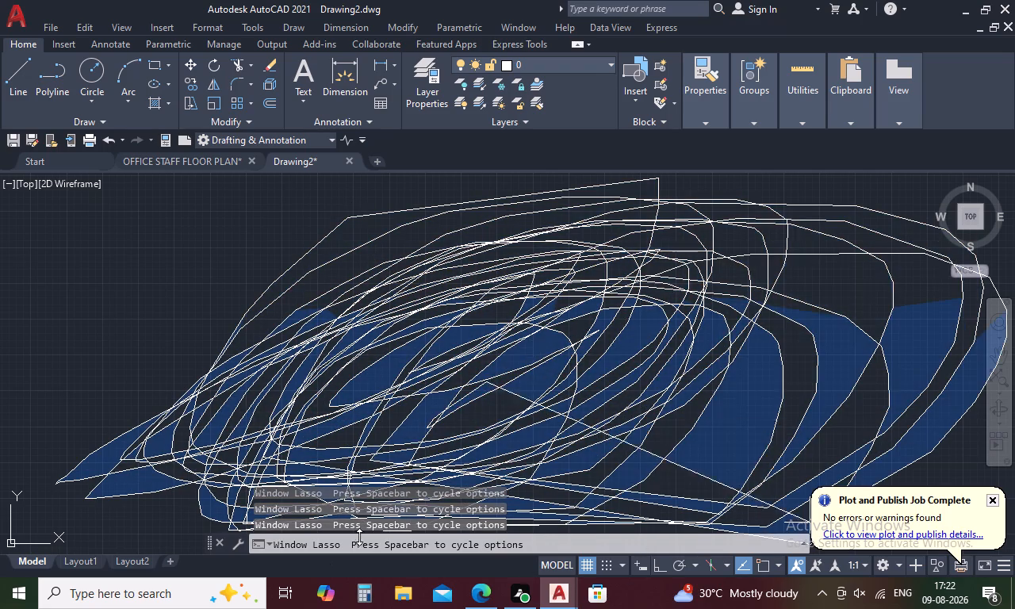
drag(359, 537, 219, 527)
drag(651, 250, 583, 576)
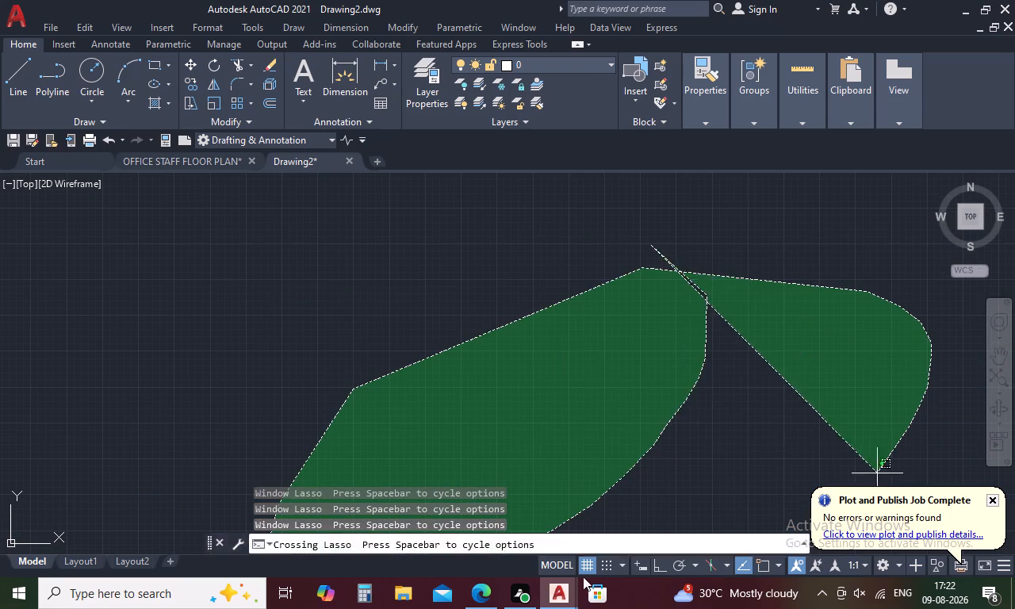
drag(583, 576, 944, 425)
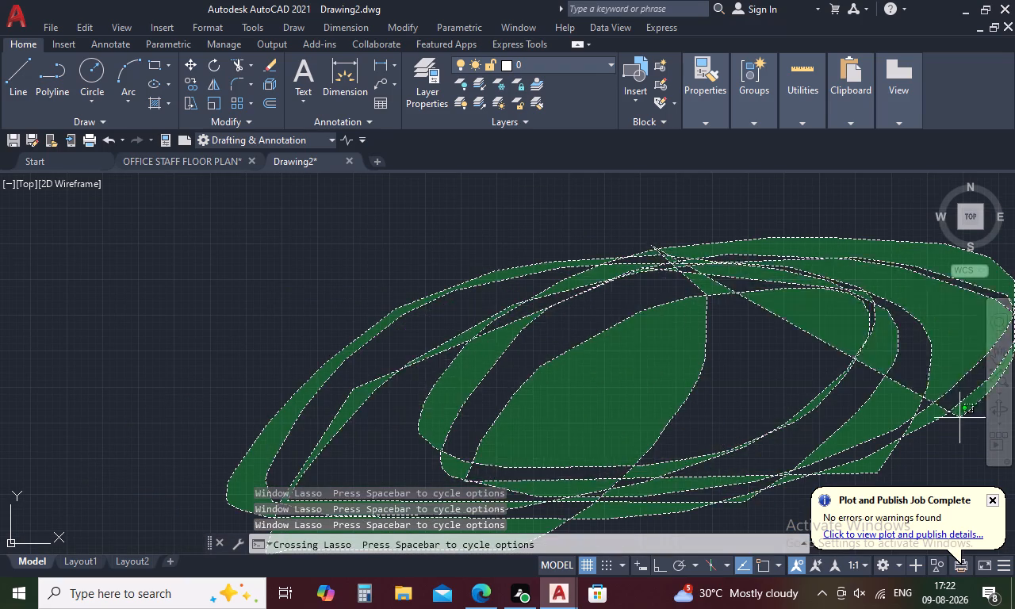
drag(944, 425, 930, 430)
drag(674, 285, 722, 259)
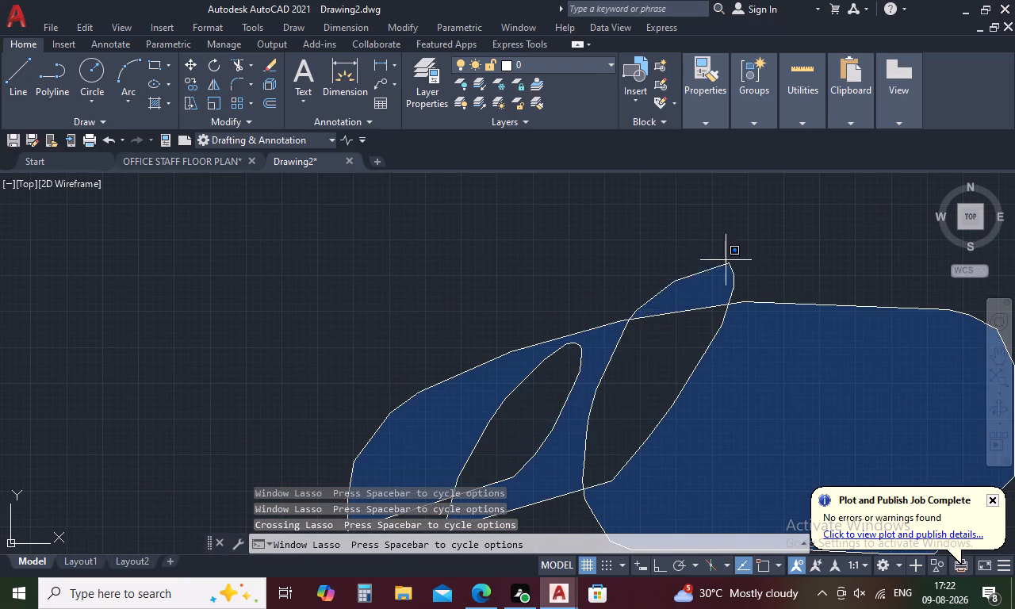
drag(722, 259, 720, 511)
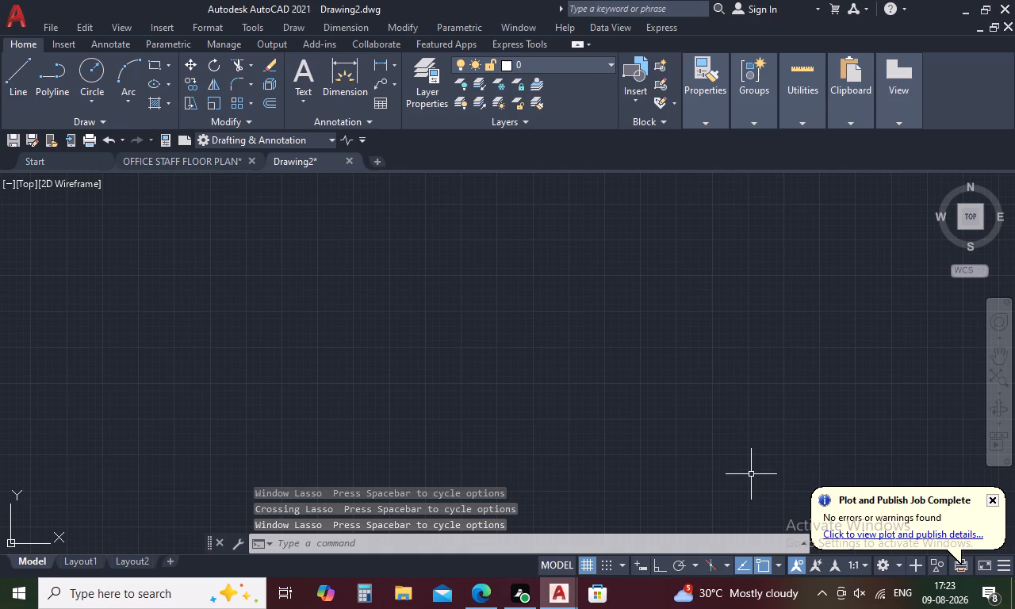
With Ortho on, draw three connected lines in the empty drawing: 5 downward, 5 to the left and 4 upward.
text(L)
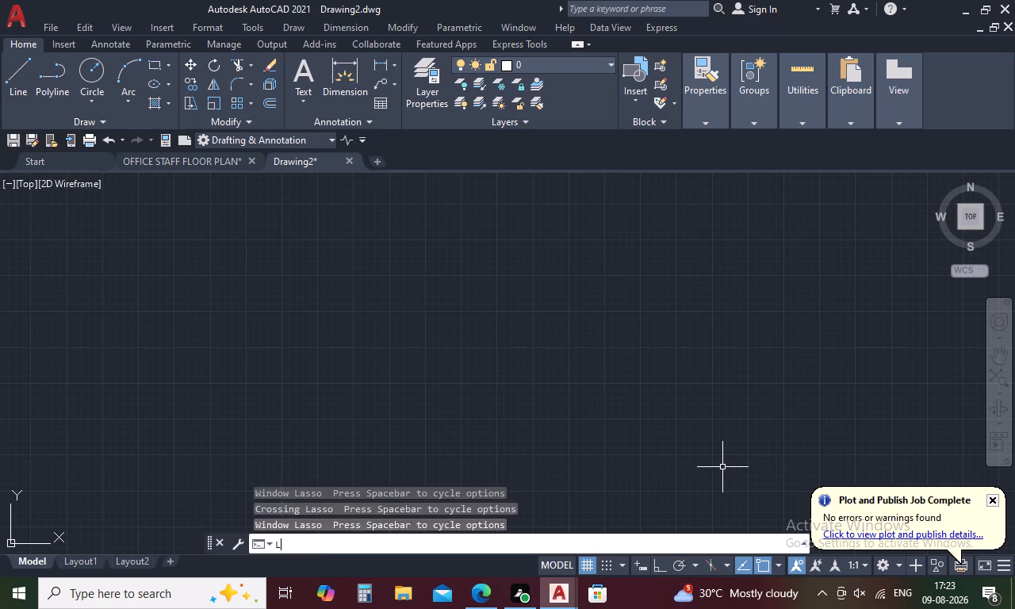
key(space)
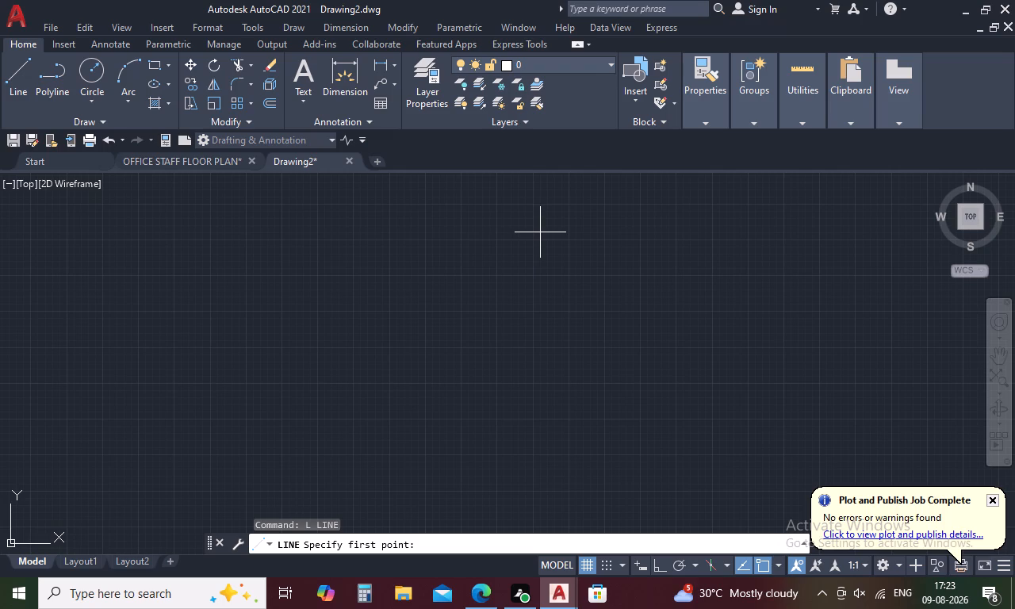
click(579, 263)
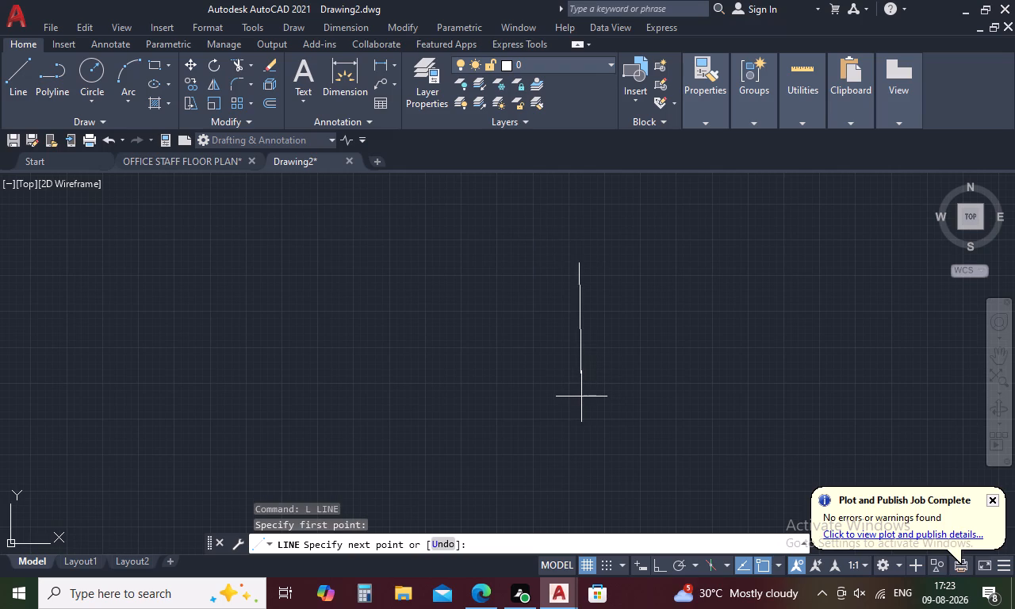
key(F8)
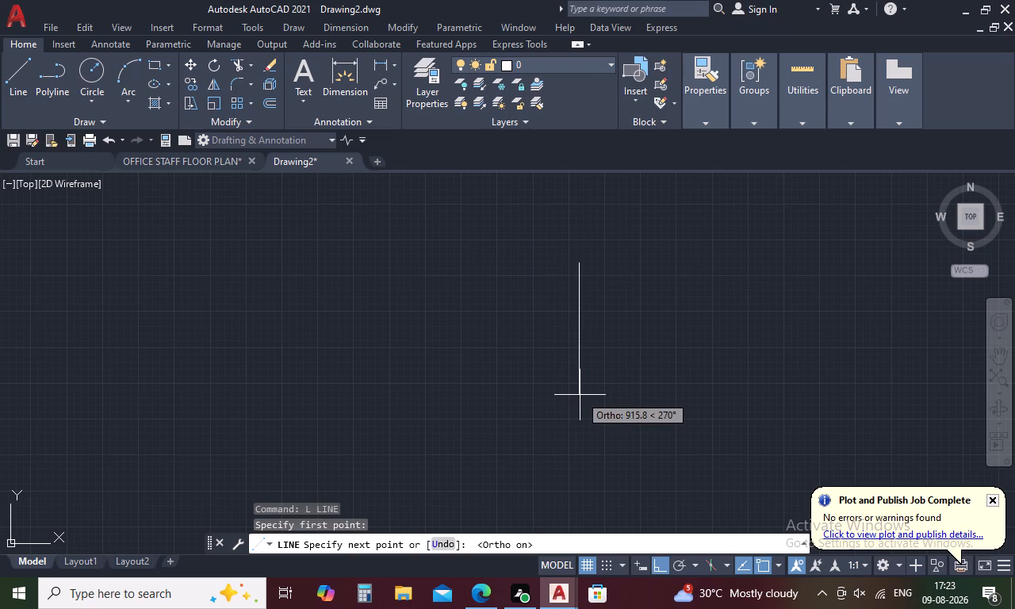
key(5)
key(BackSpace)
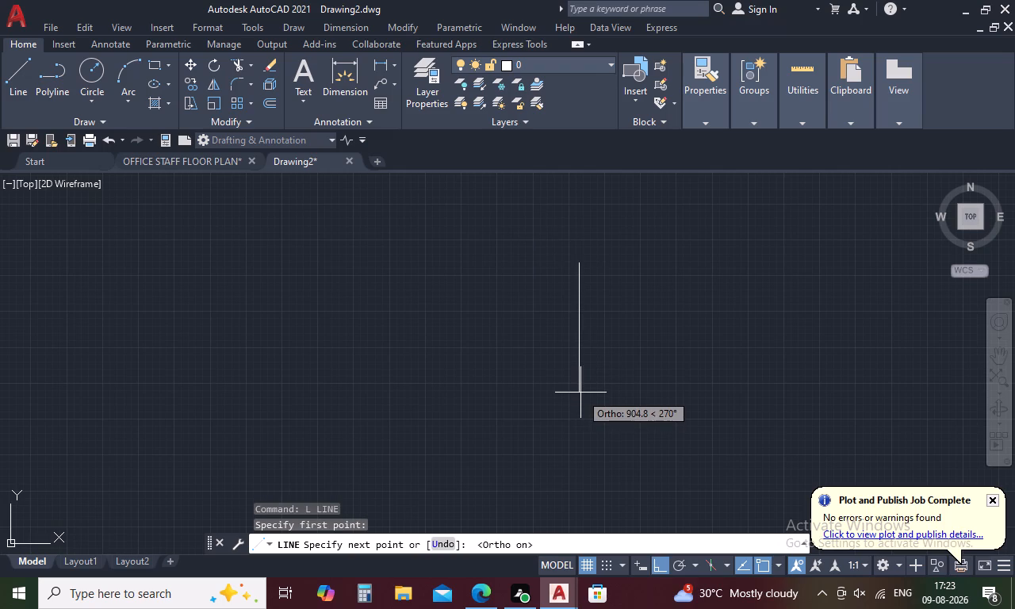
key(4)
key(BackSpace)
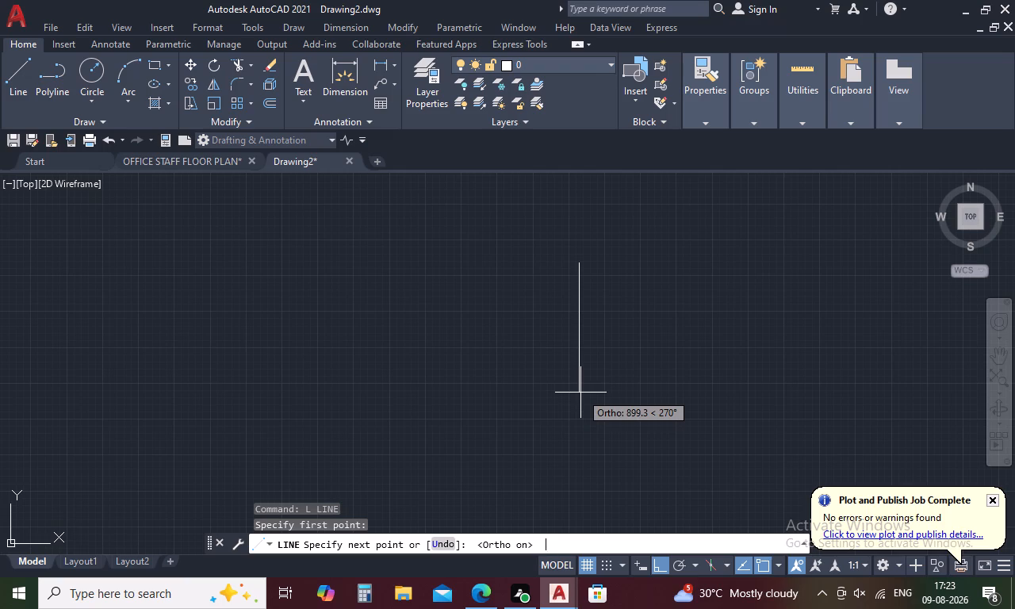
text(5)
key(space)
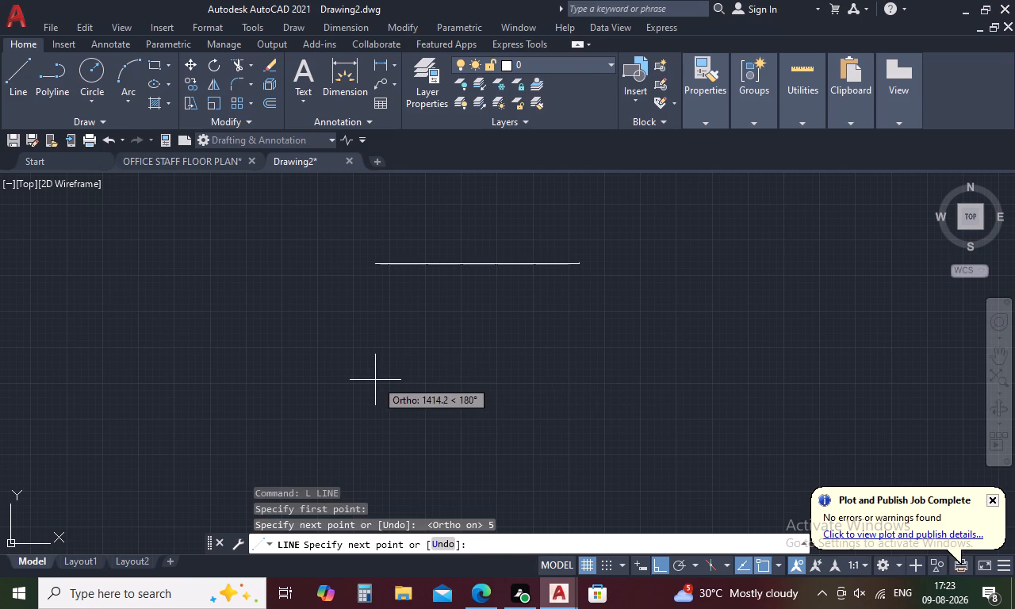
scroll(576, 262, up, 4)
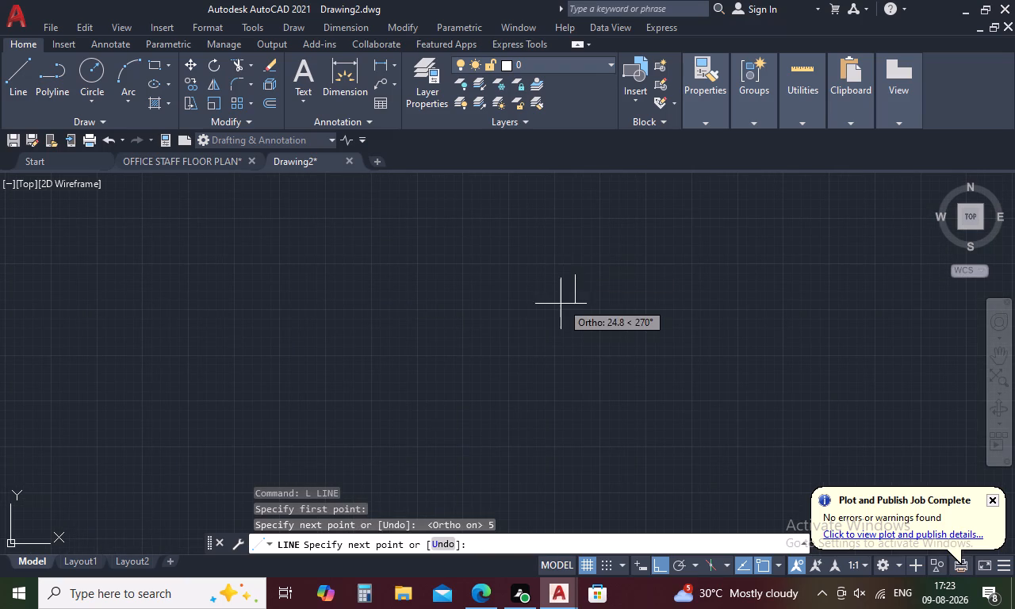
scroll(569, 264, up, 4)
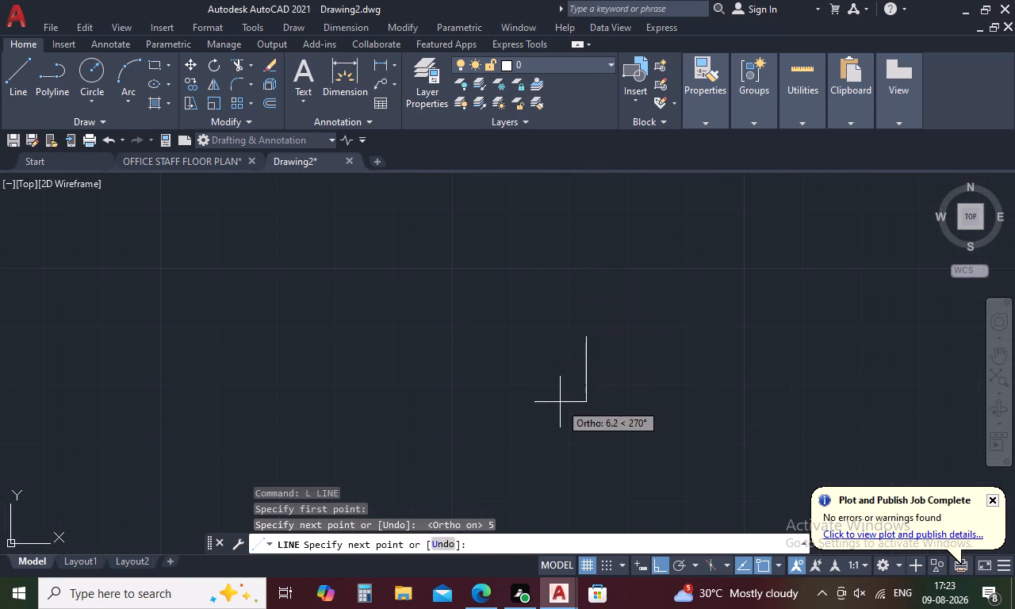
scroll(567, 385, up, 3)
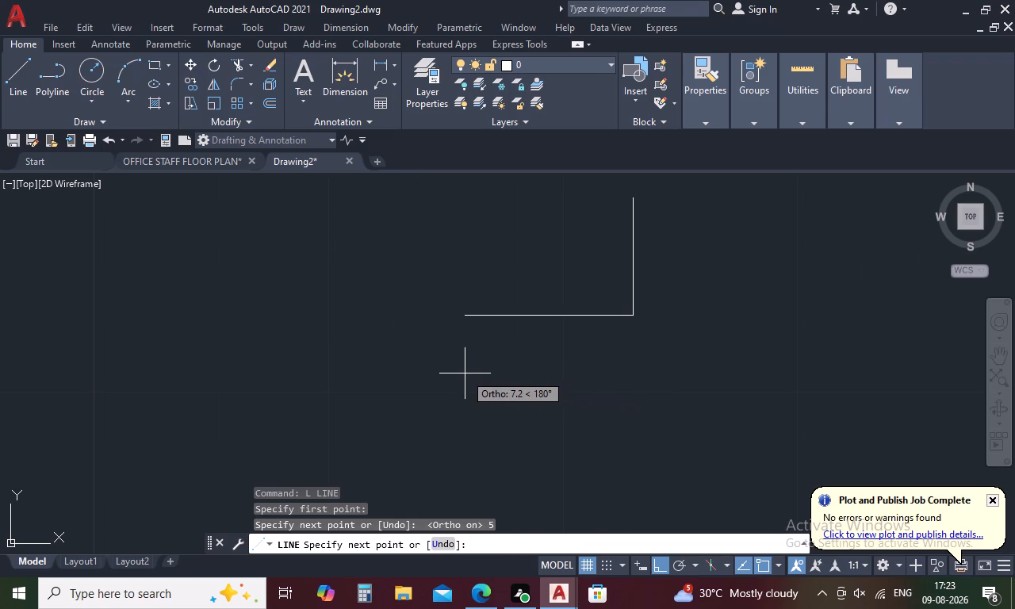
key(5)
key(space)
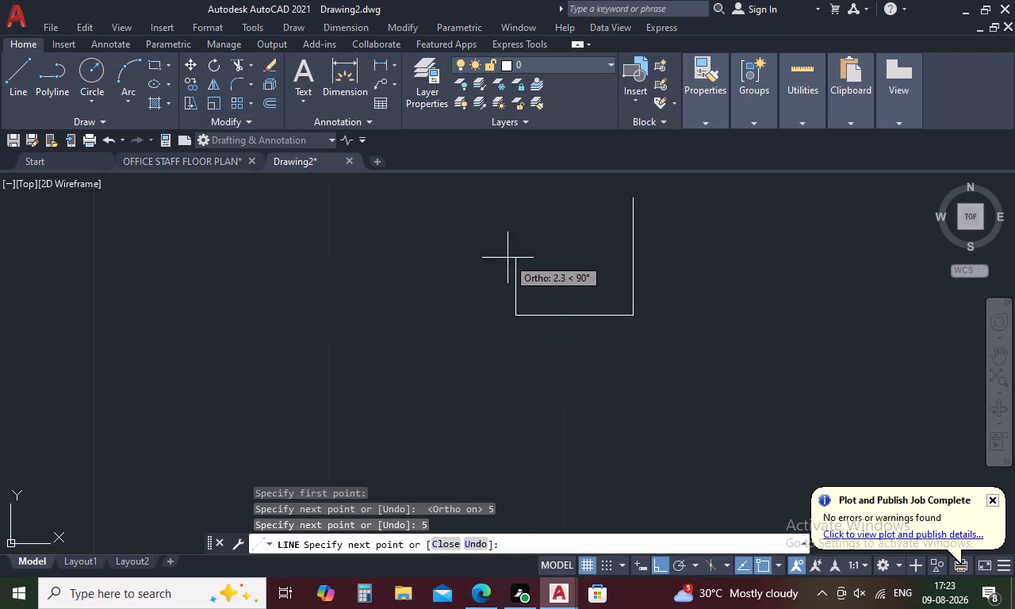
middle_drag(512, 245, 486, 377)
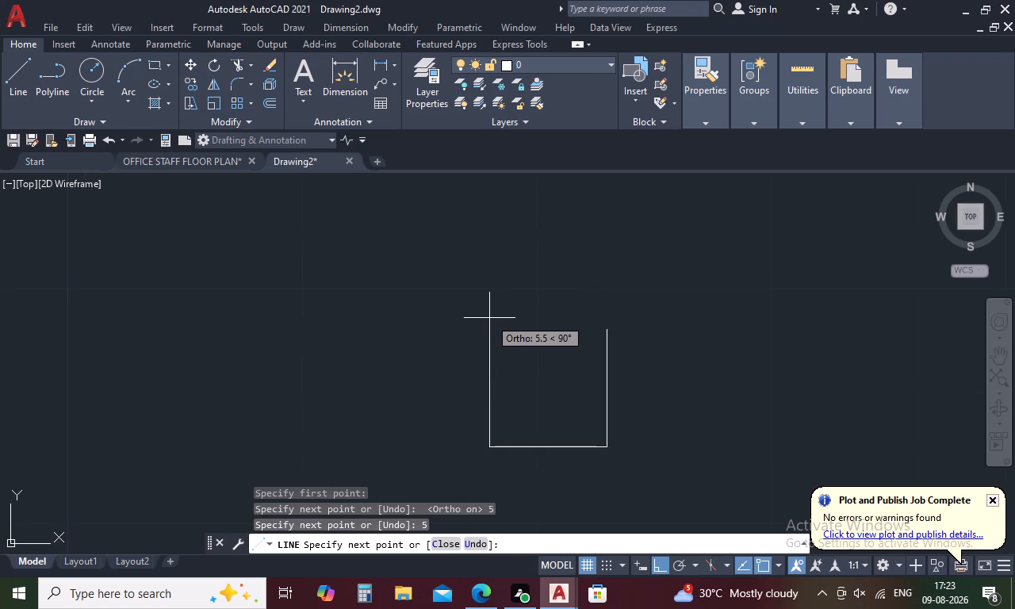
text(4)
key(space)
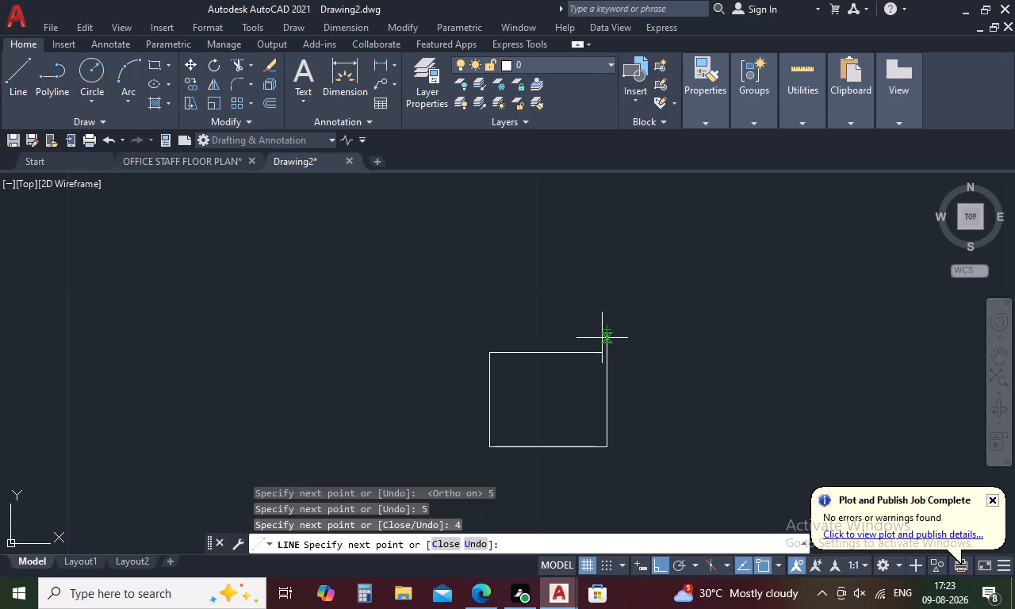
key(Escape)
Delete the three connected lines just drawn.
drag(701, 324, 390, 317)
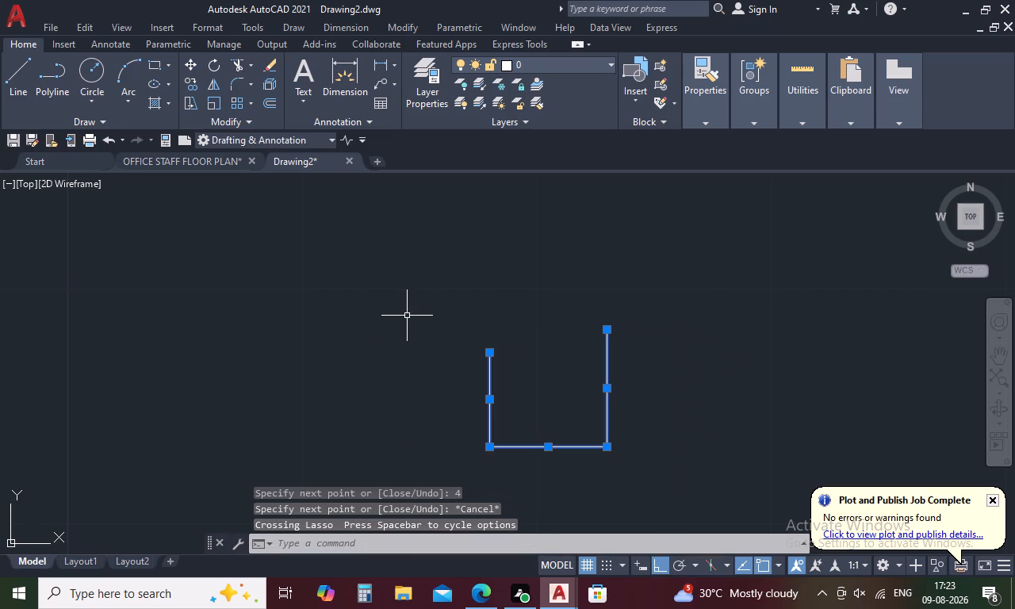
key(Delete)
Draw a closed rectangular room outline with lines: 5 downward, 4 to the left, 5 upward and back to the start point.
key(l)
key(space)
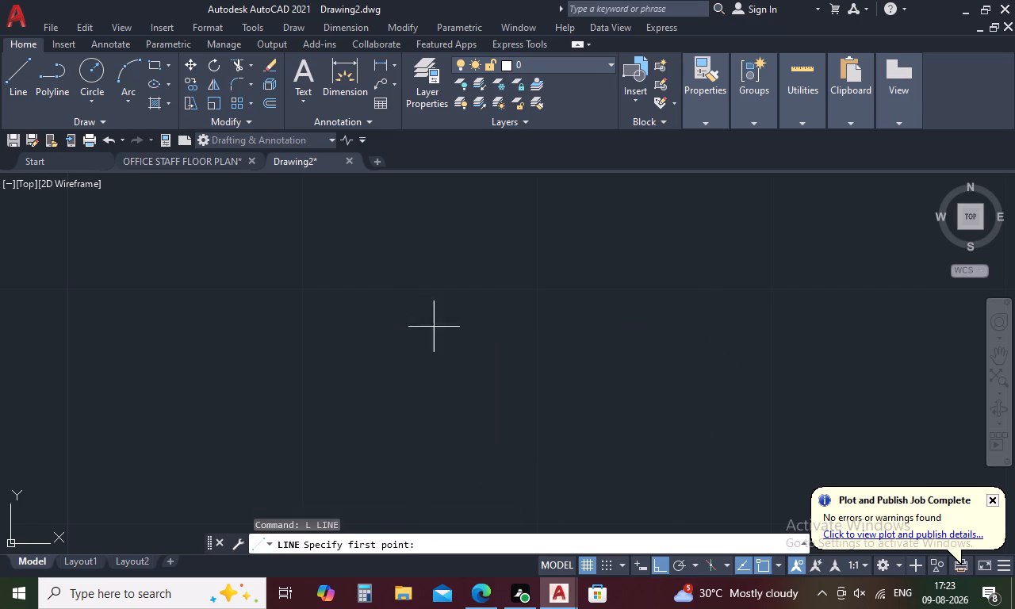
drag(597, 294, 598, 311)
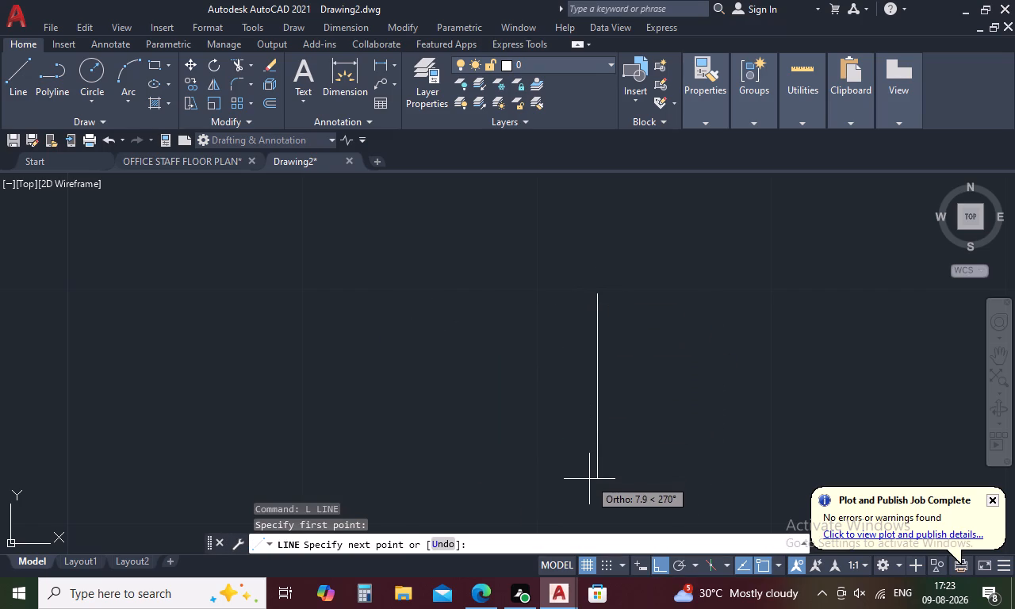
text(5)
key(space)
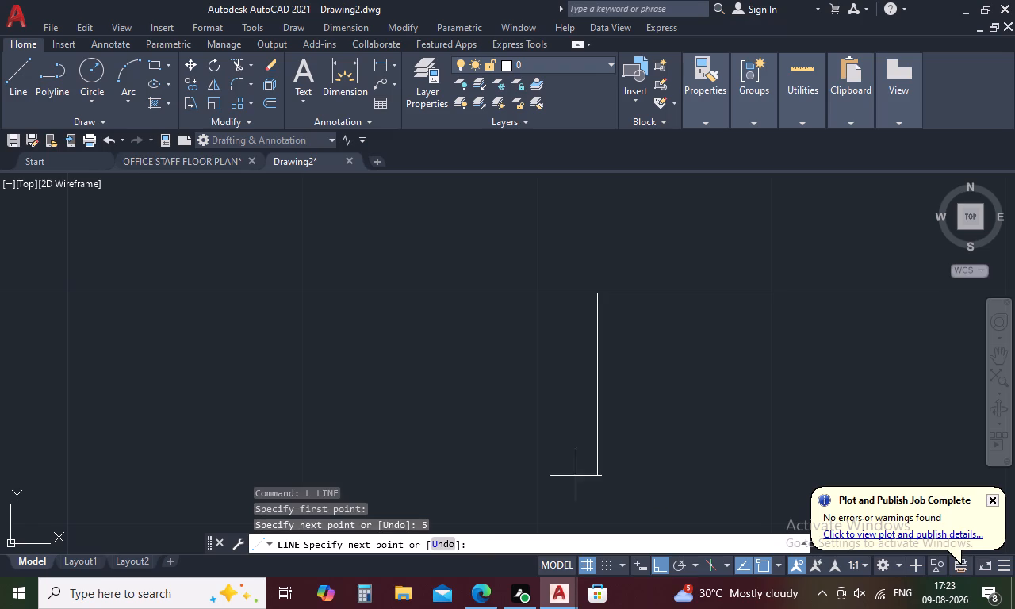
text(4)
key(space)
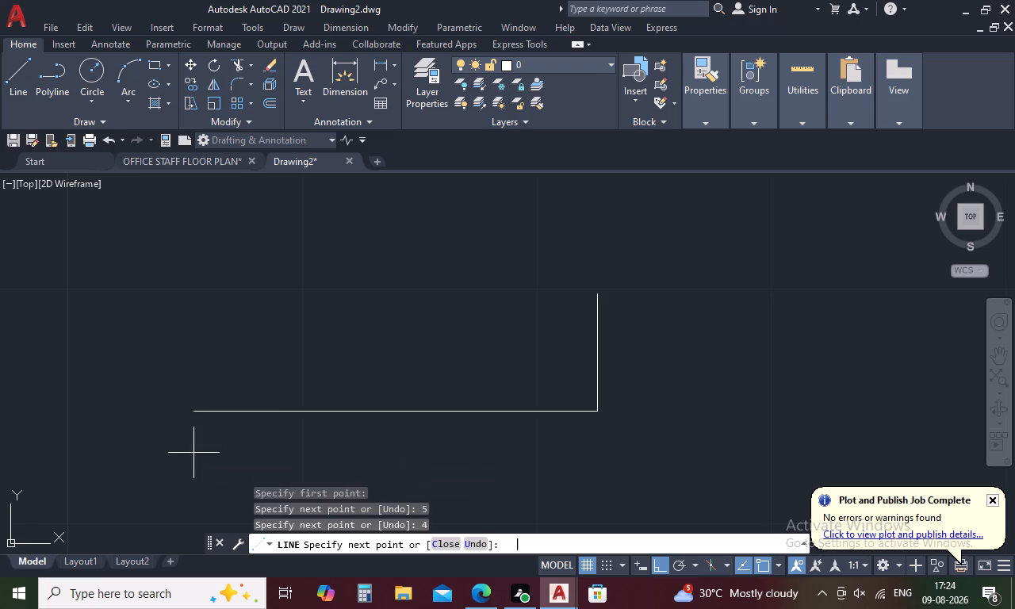
key(5)
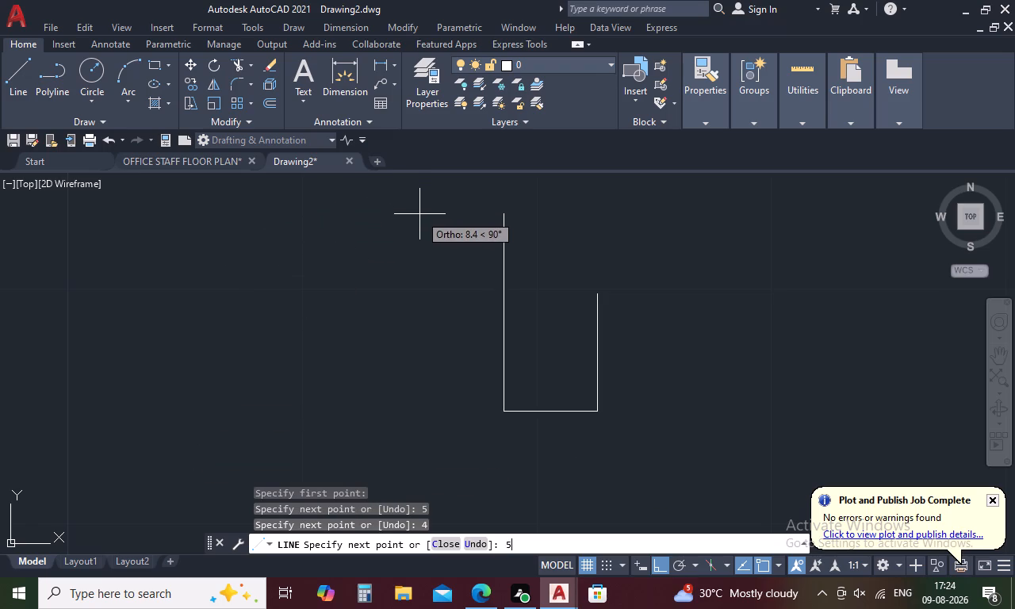
key(space)
click(599, 293)
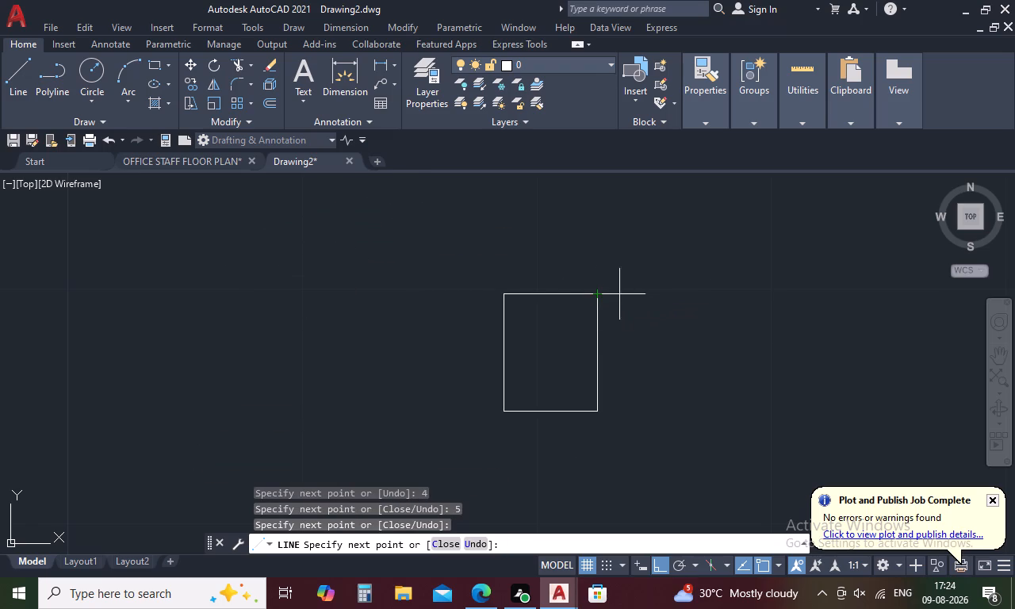
key(Escape)
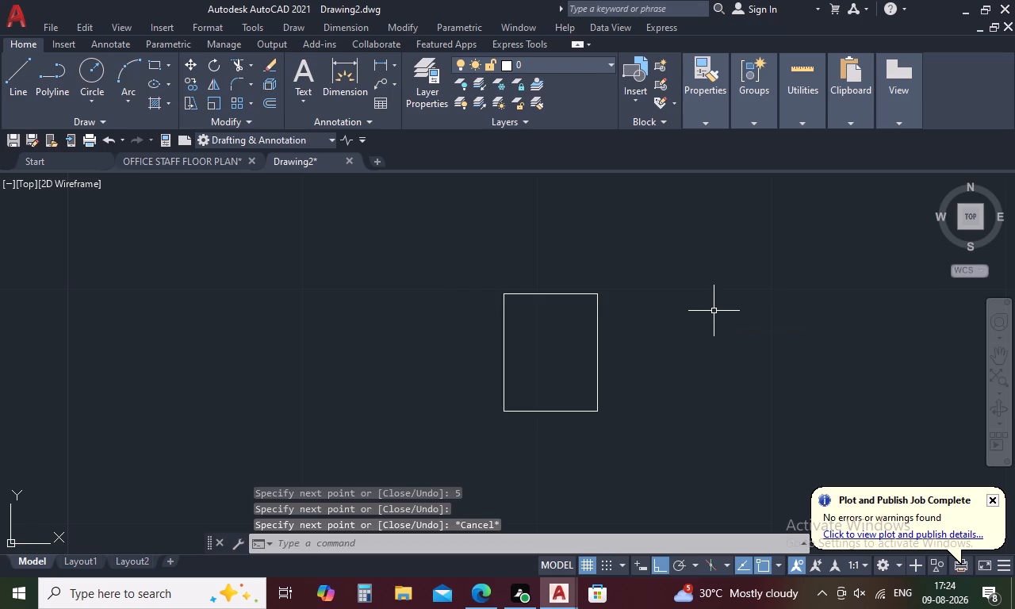
Offset the rectangle's bottom, right and left lines outward by 0.23 for the wall thickness.
key(o)
key(space)
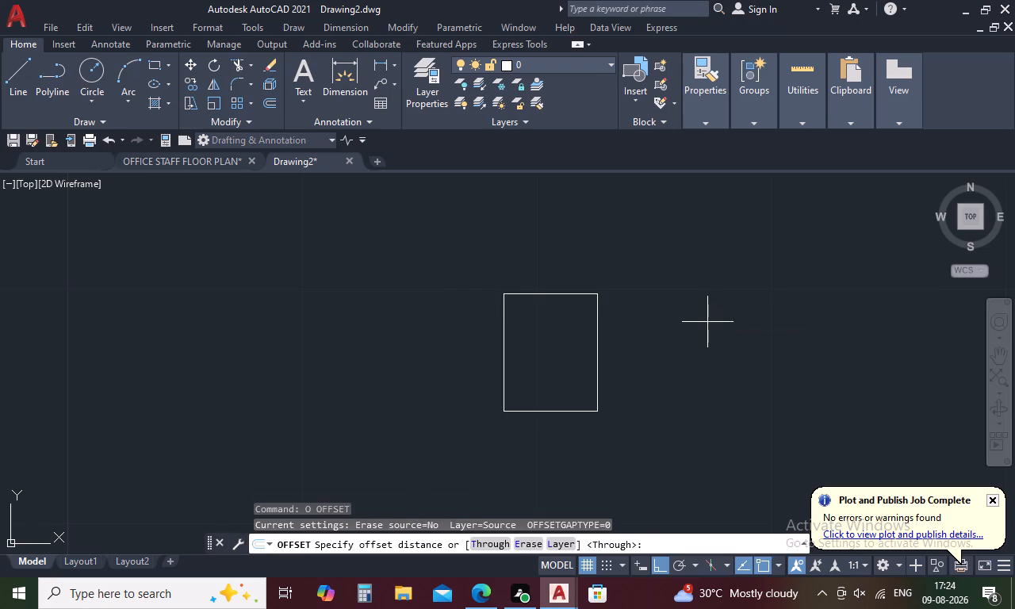
key(period)
text(23)
key(space)
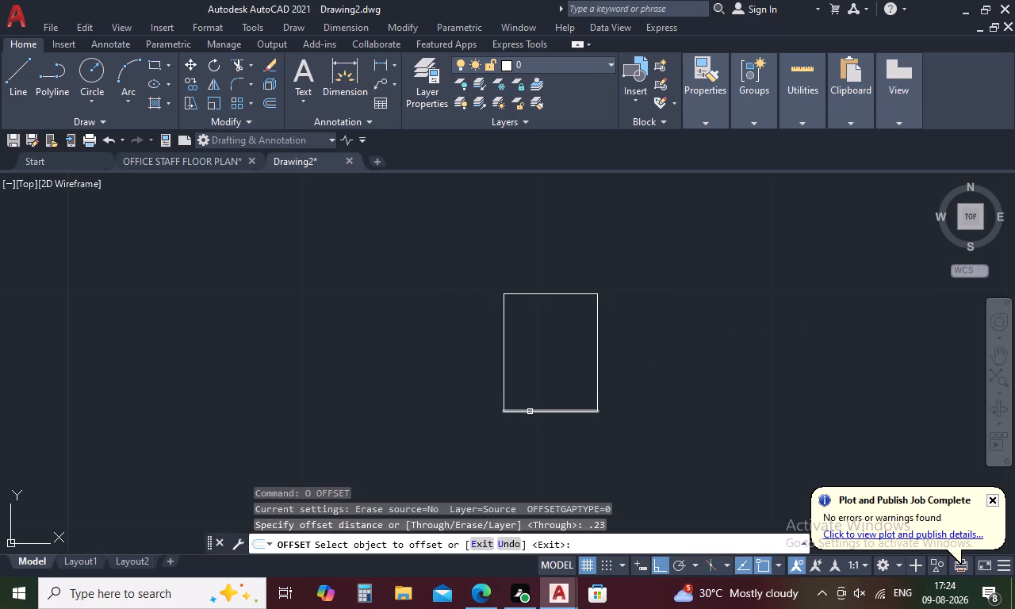
click(530, 412)
click(522, 461)
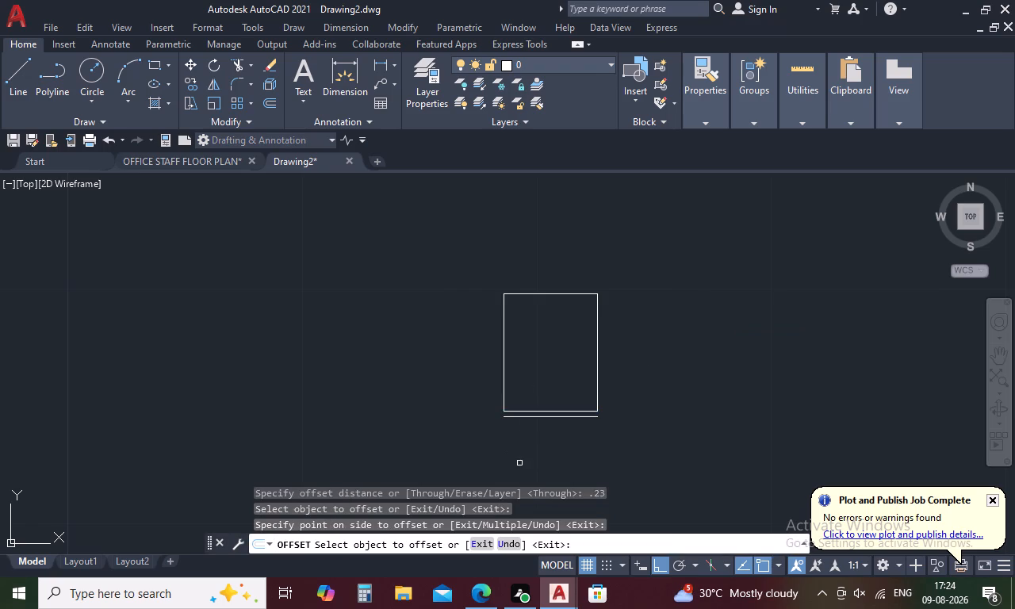
click(596, 360)
click(690, 368)
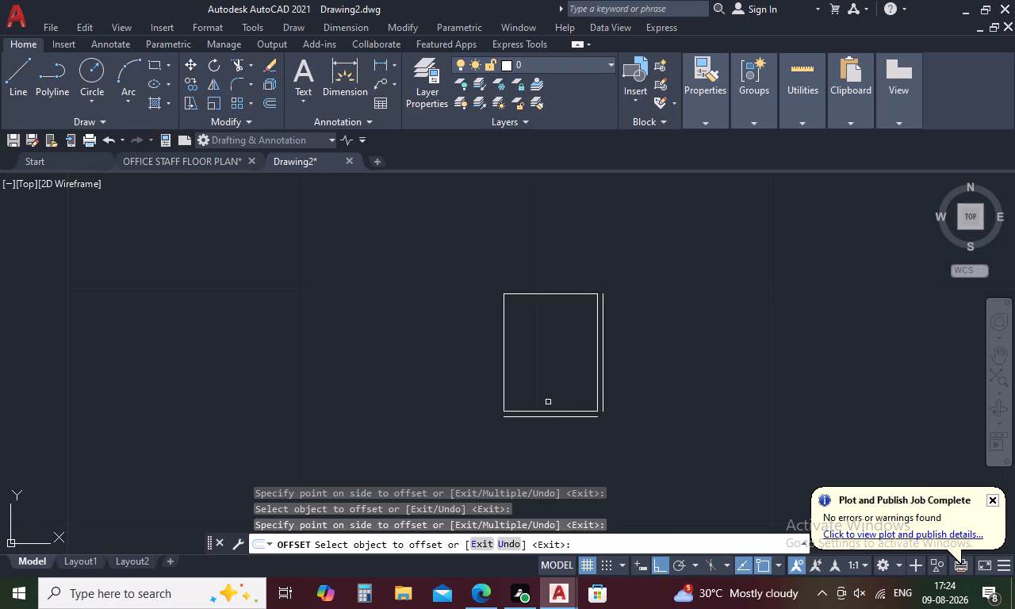
click(503, 369)
click(392, 377)
key(Escape)
Fillet the outer offset lines at the bottom-left and bottom-right corners with radius 0 to close them.
text(F)
key(space)
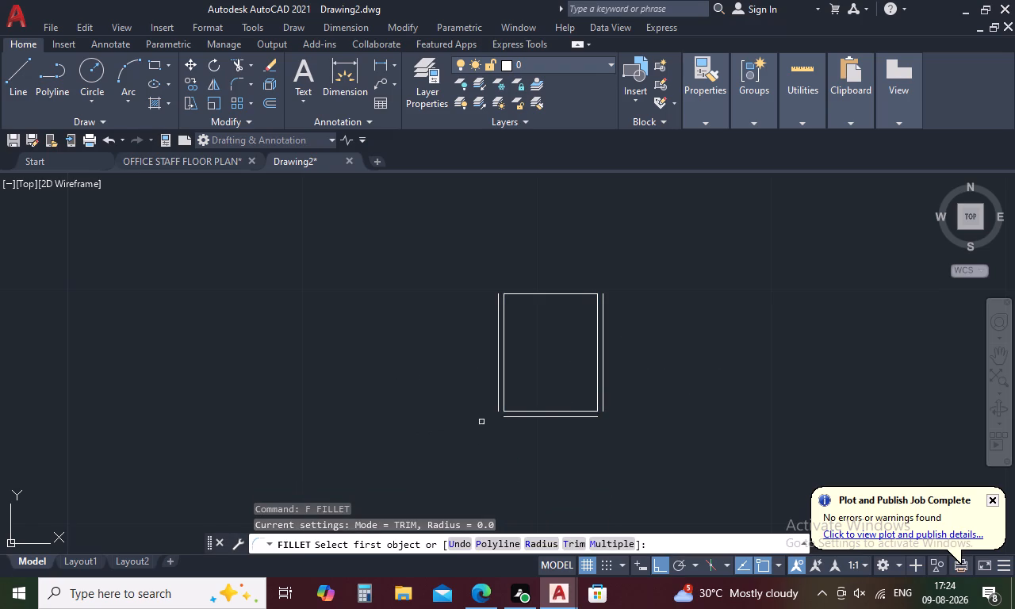
click(497, 404)
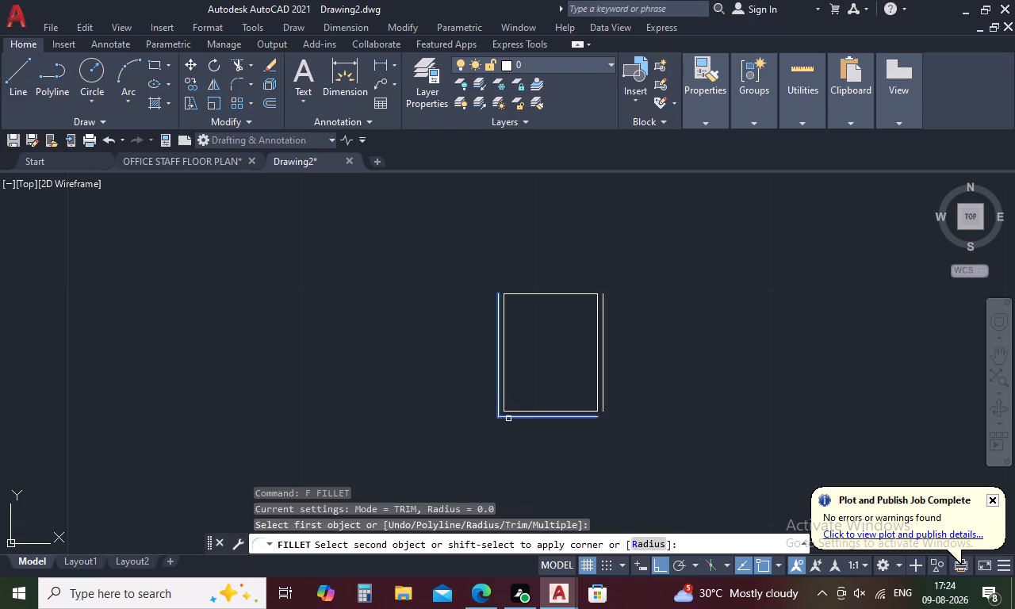
click(508, 419)
key(space)
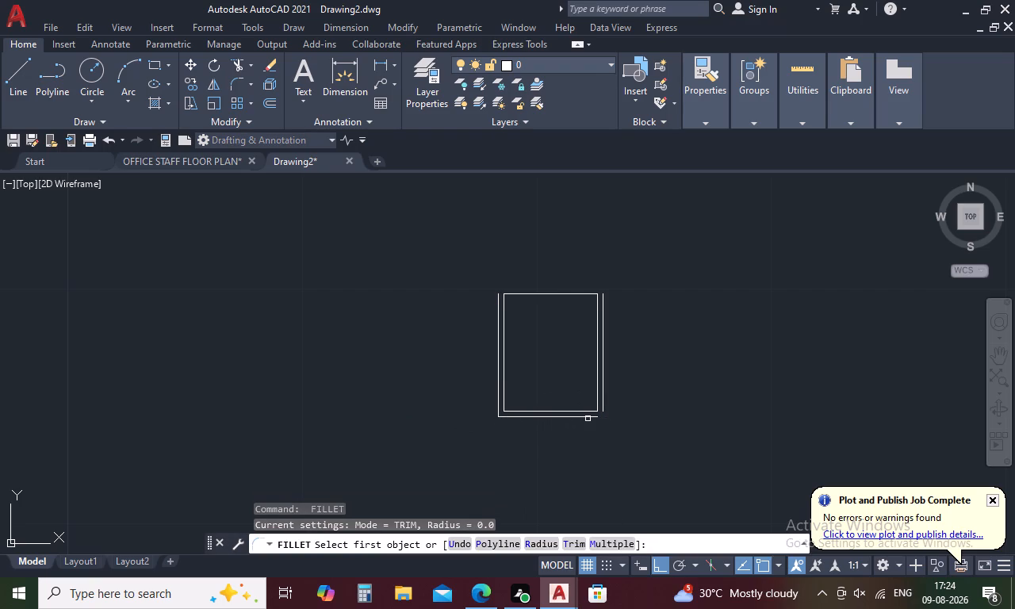
click(588, 419)
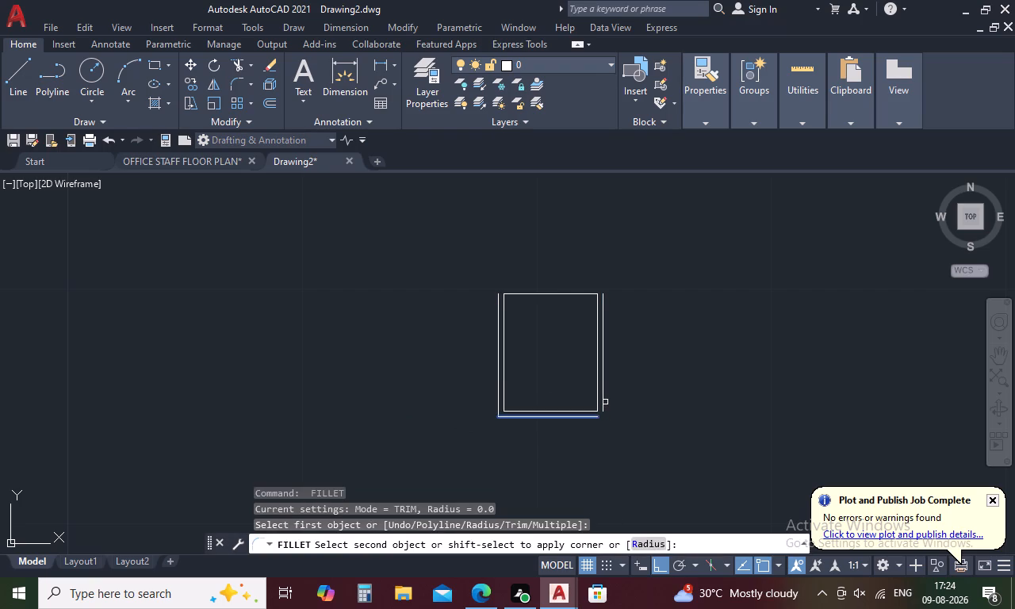
click(603, 395)
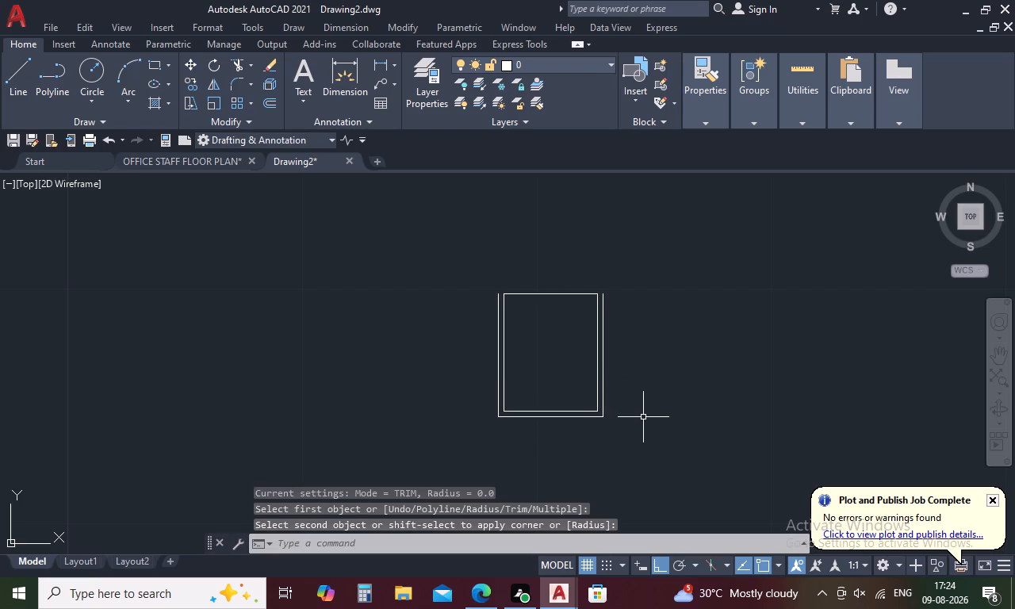
key(Escape)
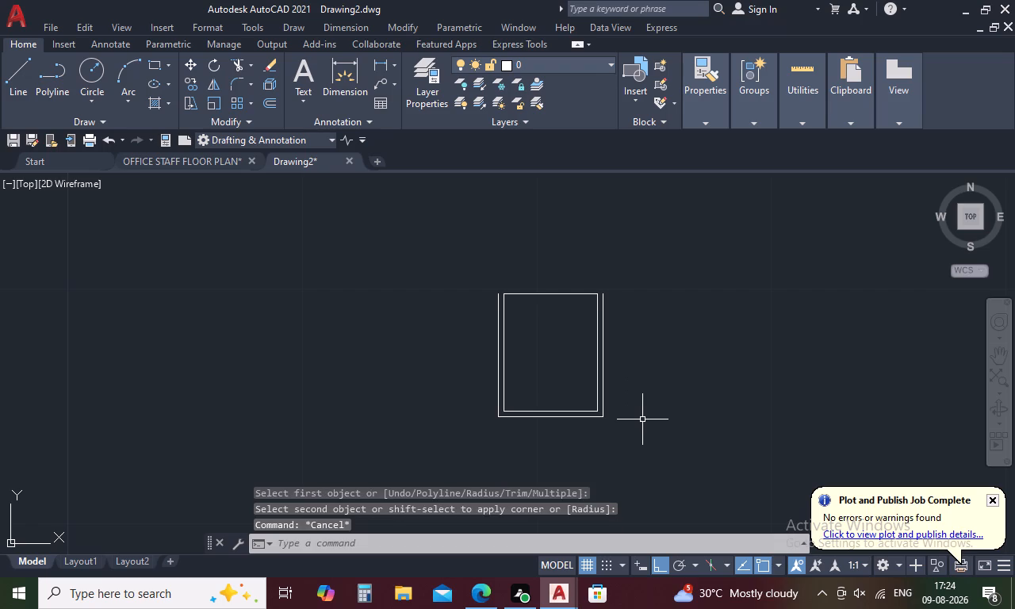
Offset the rectangle's top line outward by 0.23.
text(O)
key(space)
text(.23)
key(space)
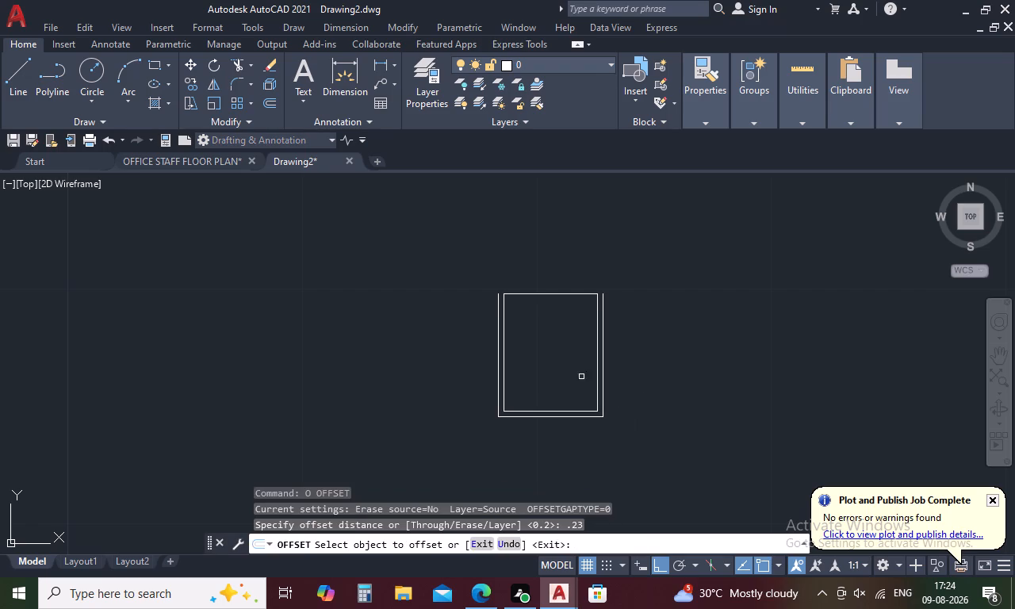
click(552, 294)
click(558, 264)
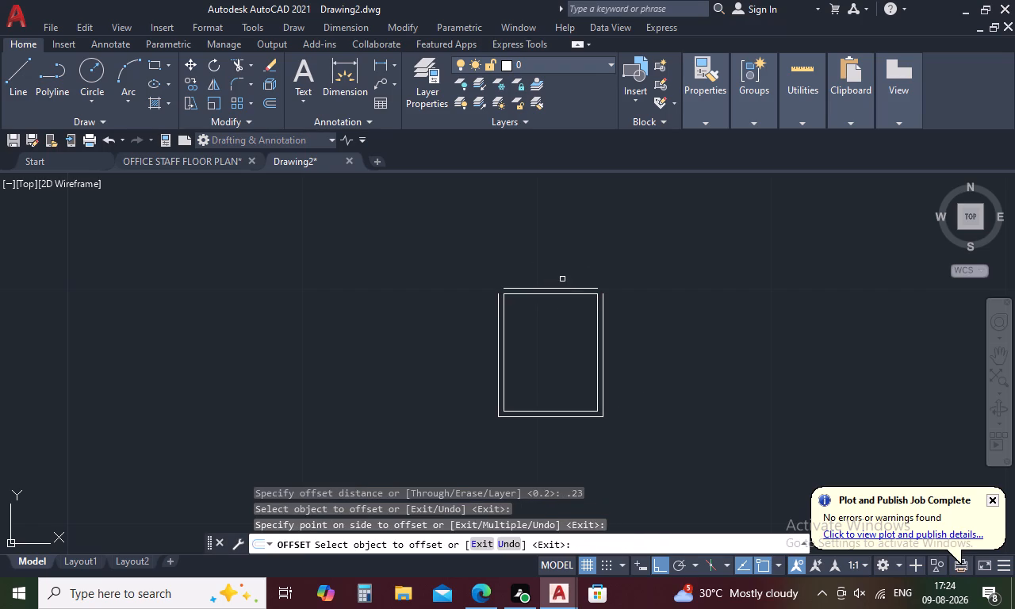
key(Escape)
Fillet the outer offset lines at the top-left and top-right corners with radius 0 to close the outer wall outline.
key(f)
key(space)
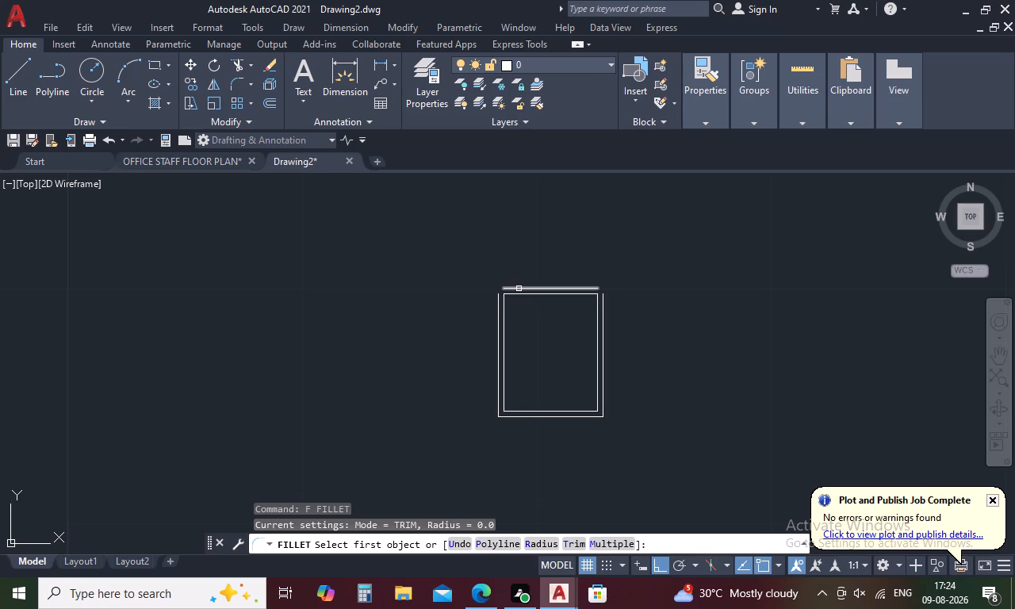
click(519, 289)
click(496, 301)
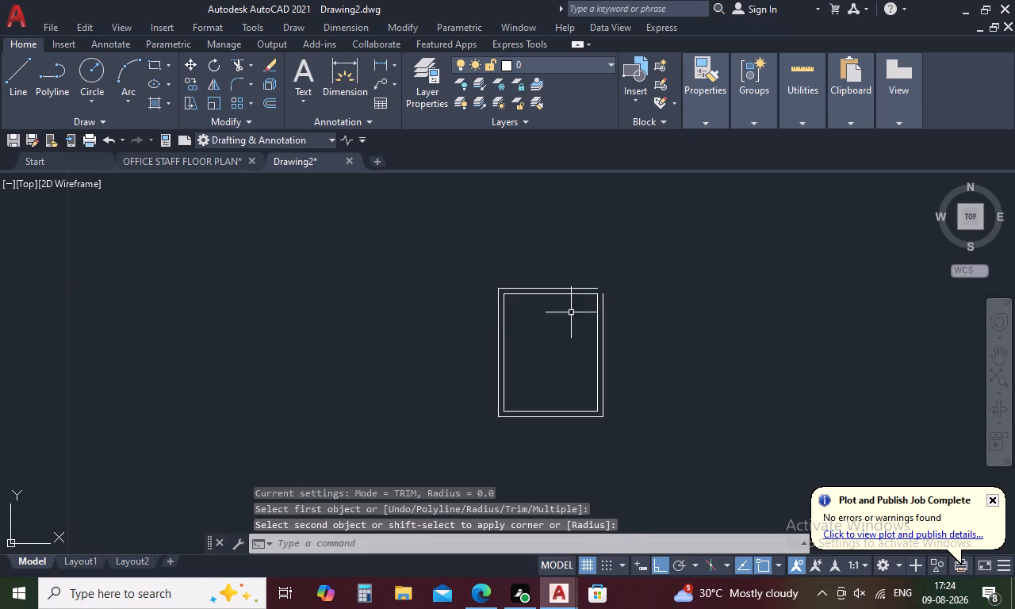
key(space)
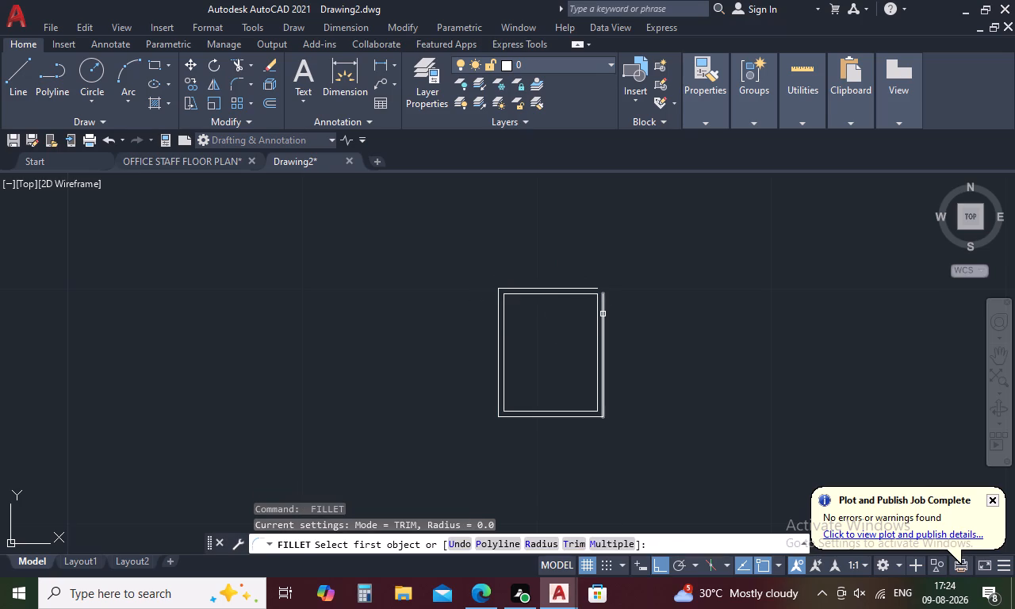
click(603, 314)
click(577, 290)
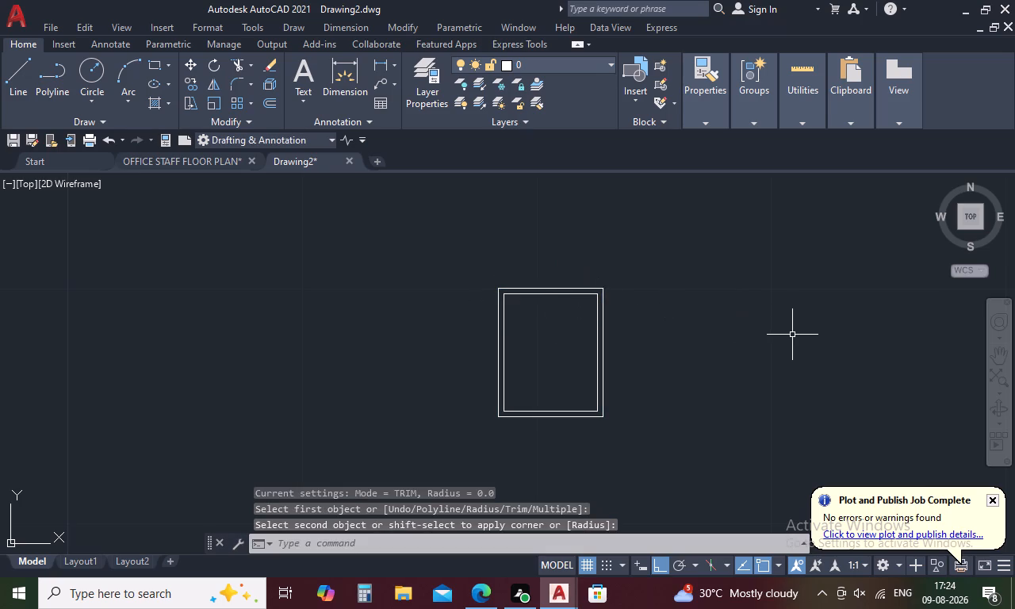
key(Escape)
key(Escape)
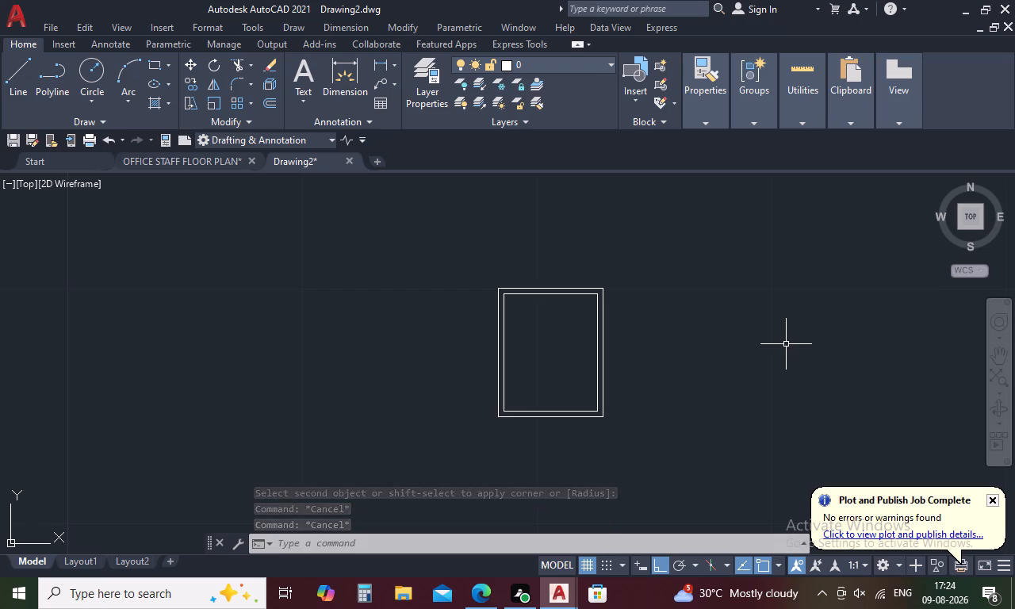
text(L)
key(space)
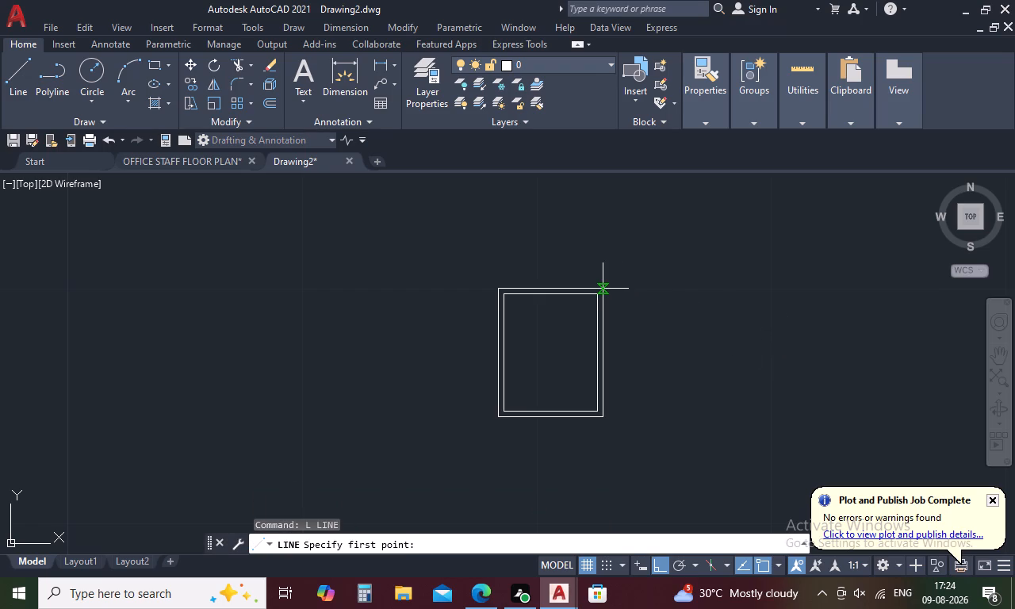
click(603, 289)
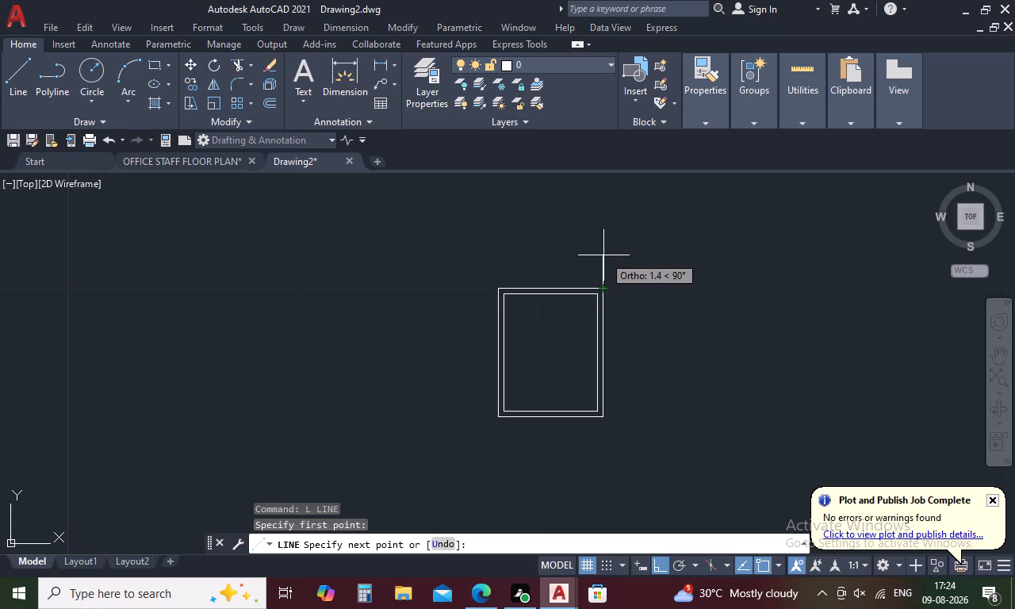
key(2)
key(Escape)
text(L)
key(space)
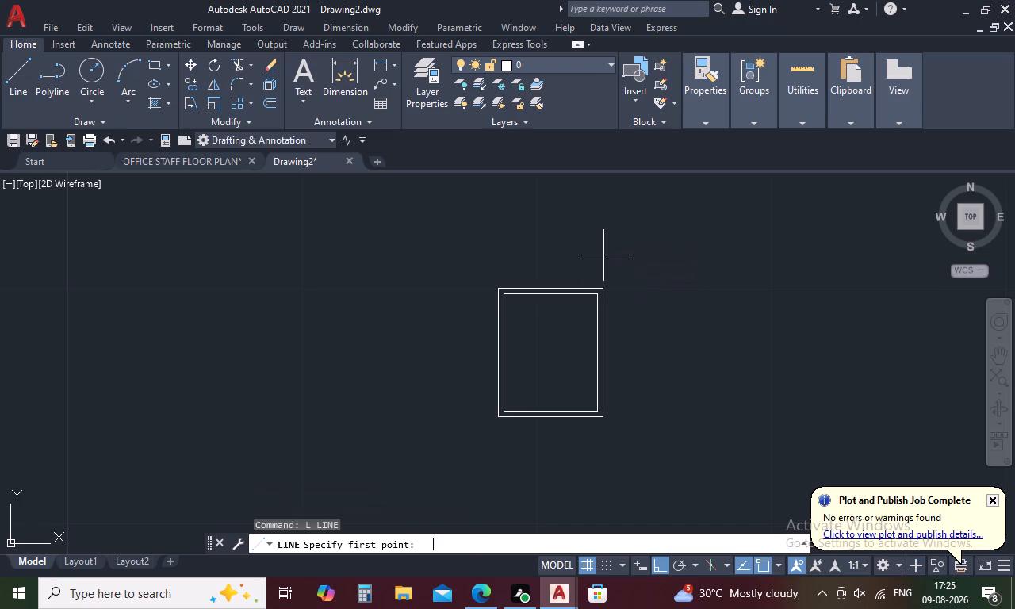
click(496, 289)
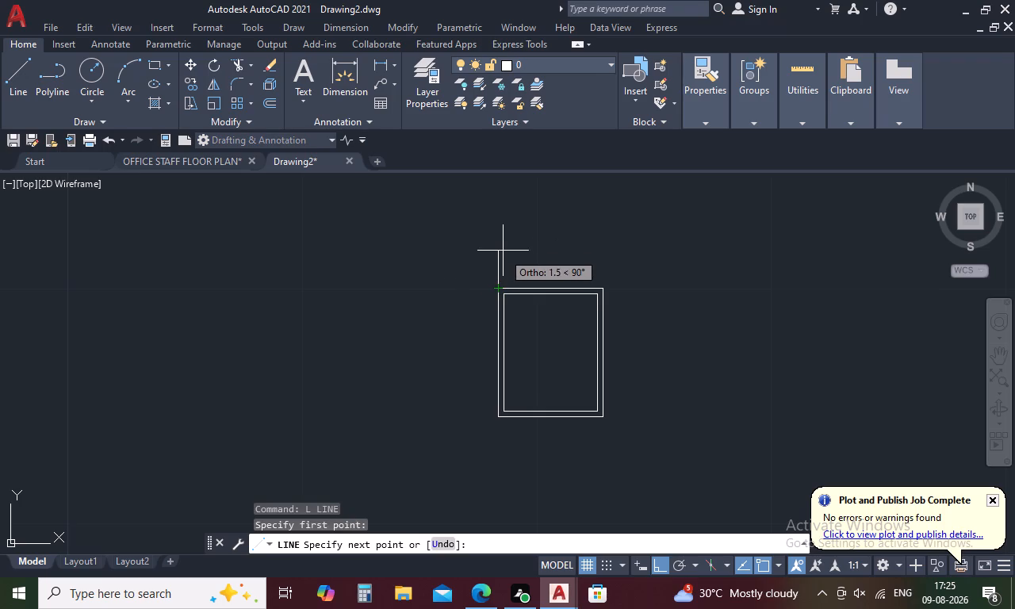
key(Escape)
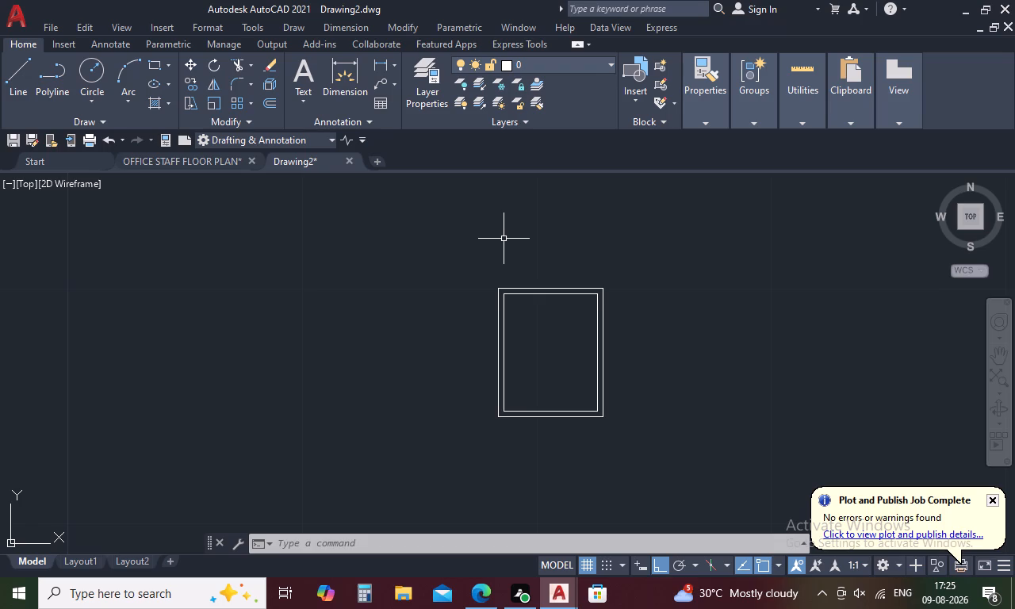
Draw a vertical line 2 units long upward from the outer wall's top-left corner.
key(l)
key(space)
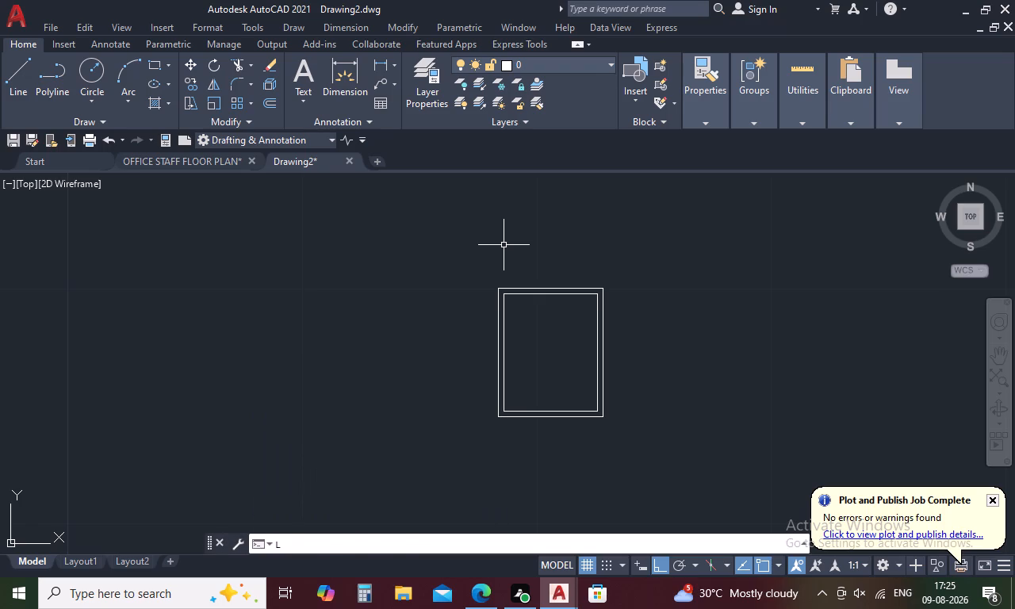
click(497, 286)
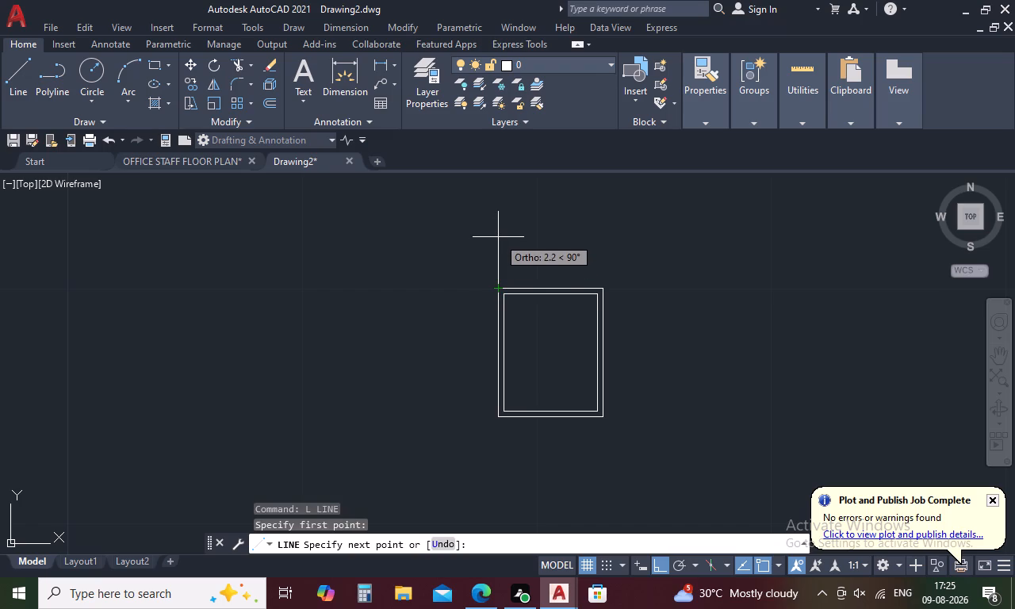
text(2 O .)
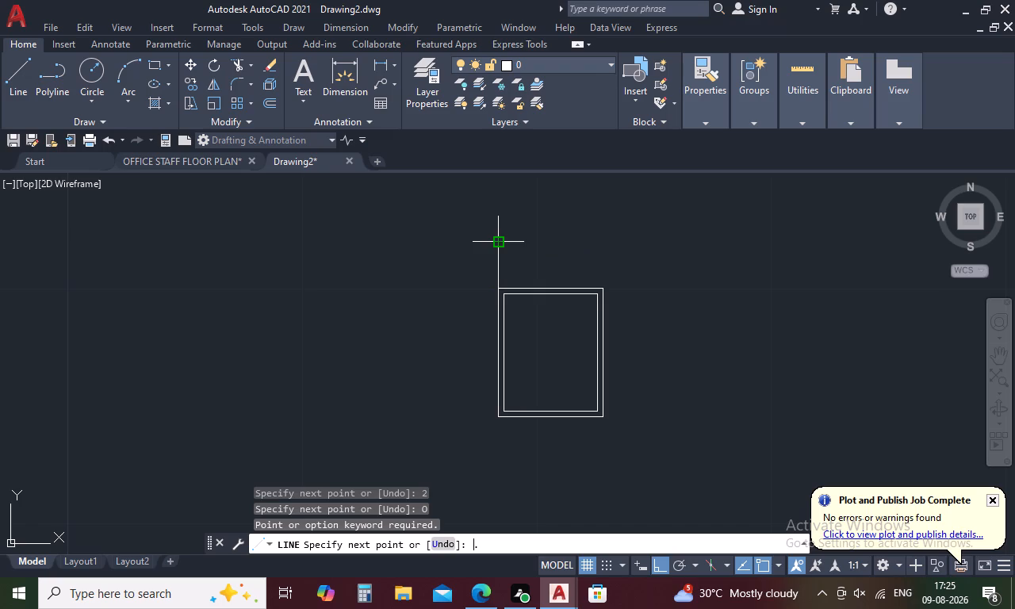
text(23)
key(space)
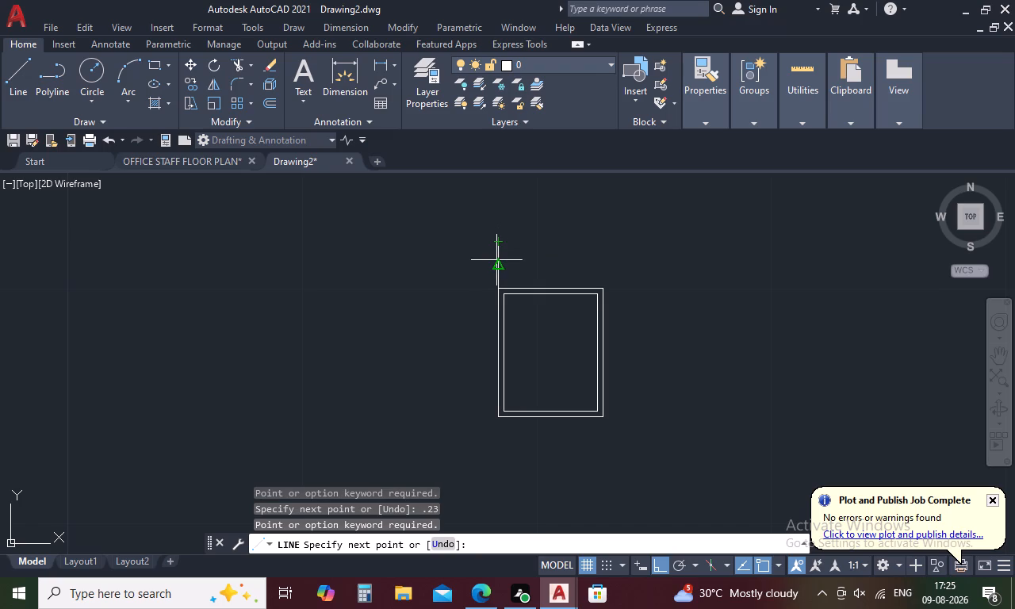
key(Escape)
Offset the new vertical line 0.23 to the right for the upper room's left wall.
text(O)
key(space)
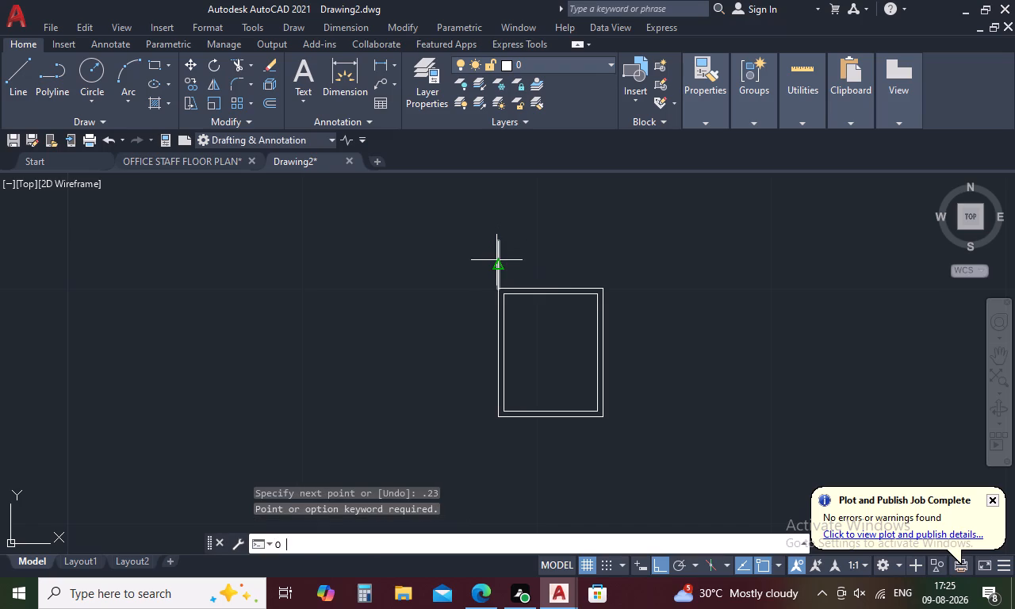
text(.23)
key(space)
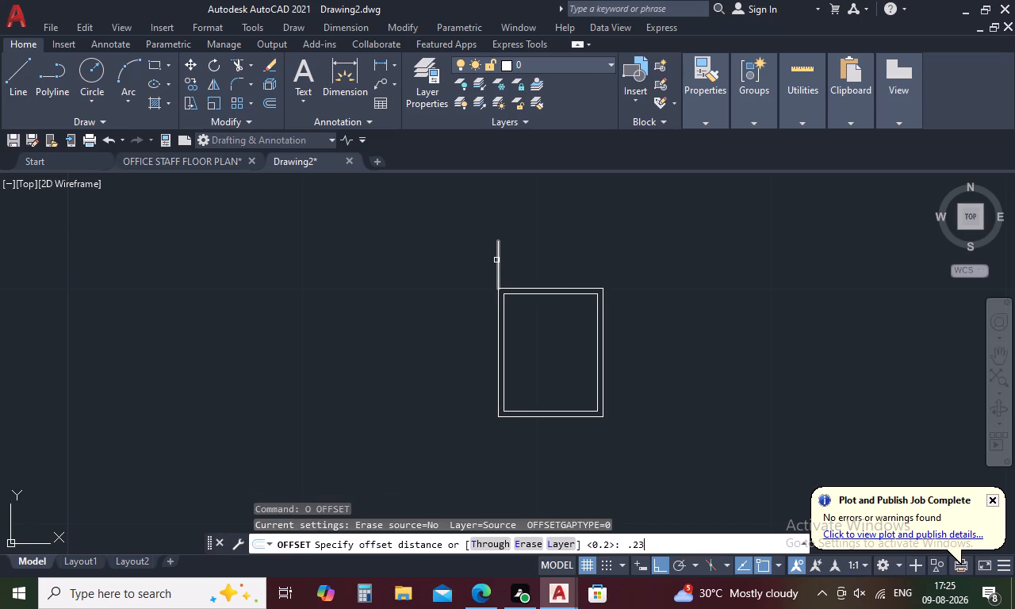
click(497, 260)
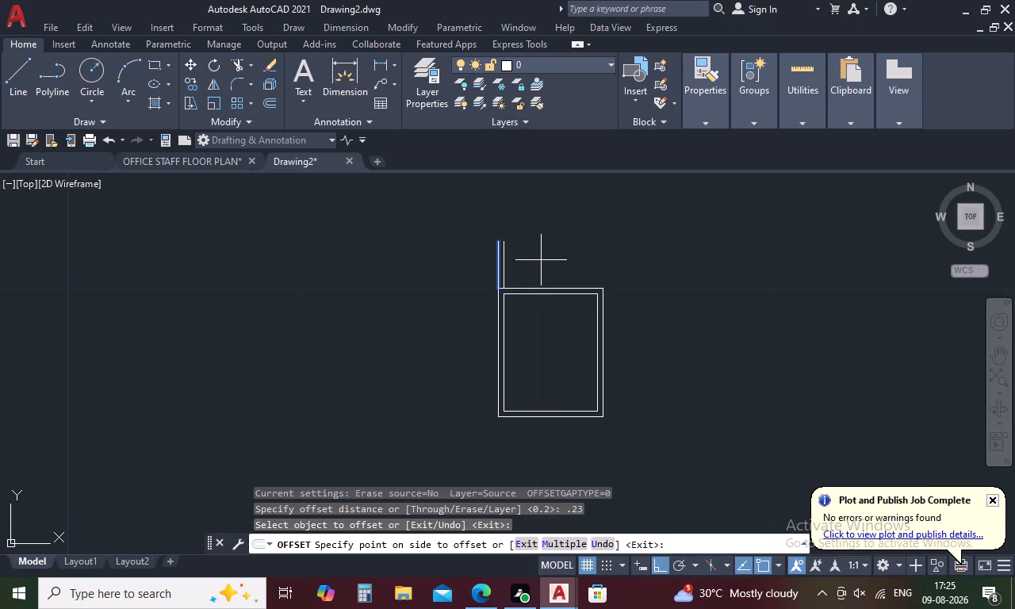
click(541, 260)
key(Escape)
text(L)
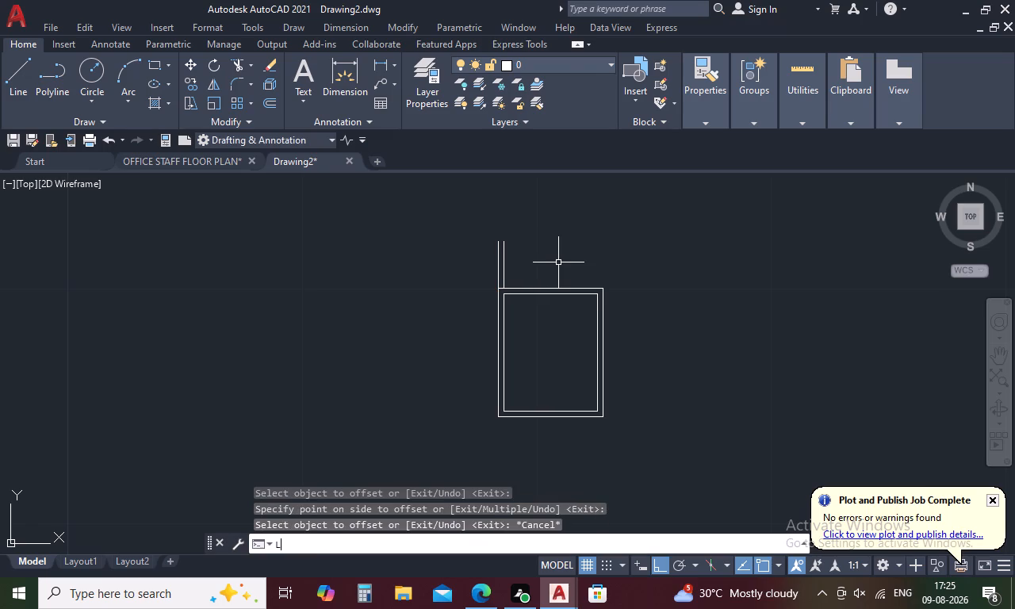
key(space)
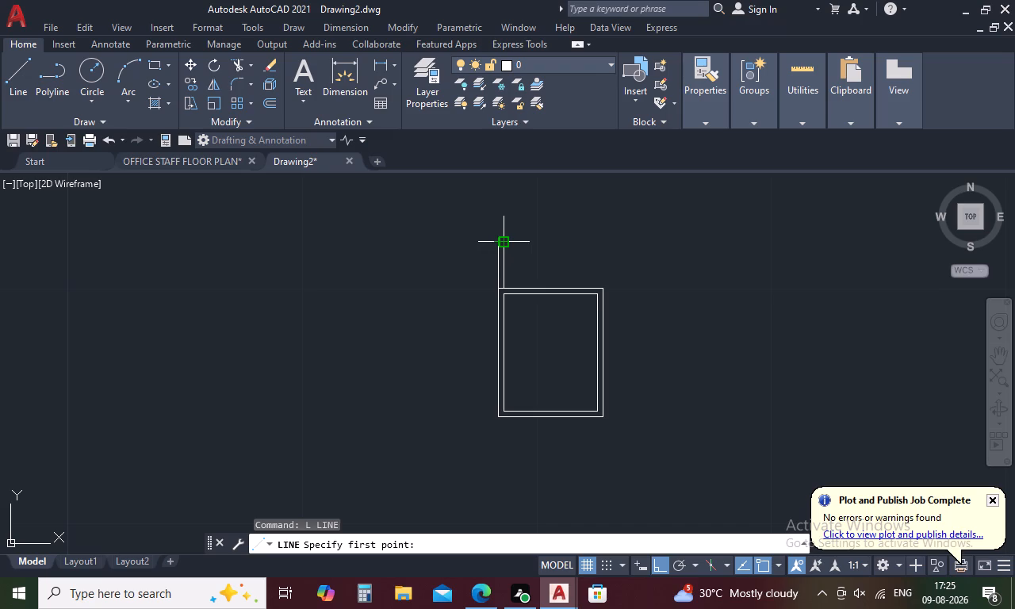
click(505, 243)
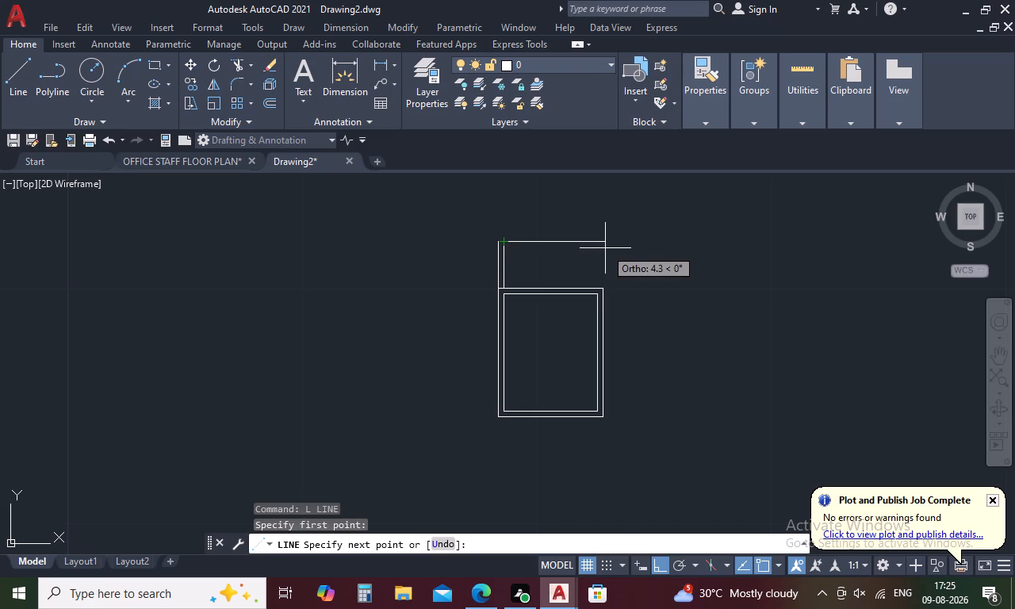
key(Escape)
Draw a vertical line 2 units long upward from the outer wall's top-right corner.
text(L)
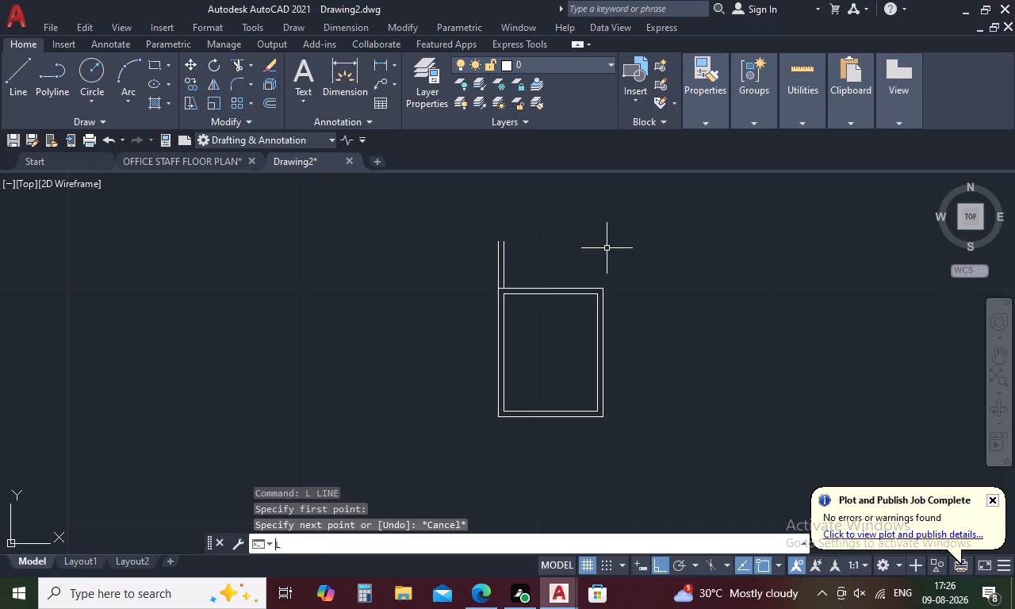
key(space)
click(599, 291)
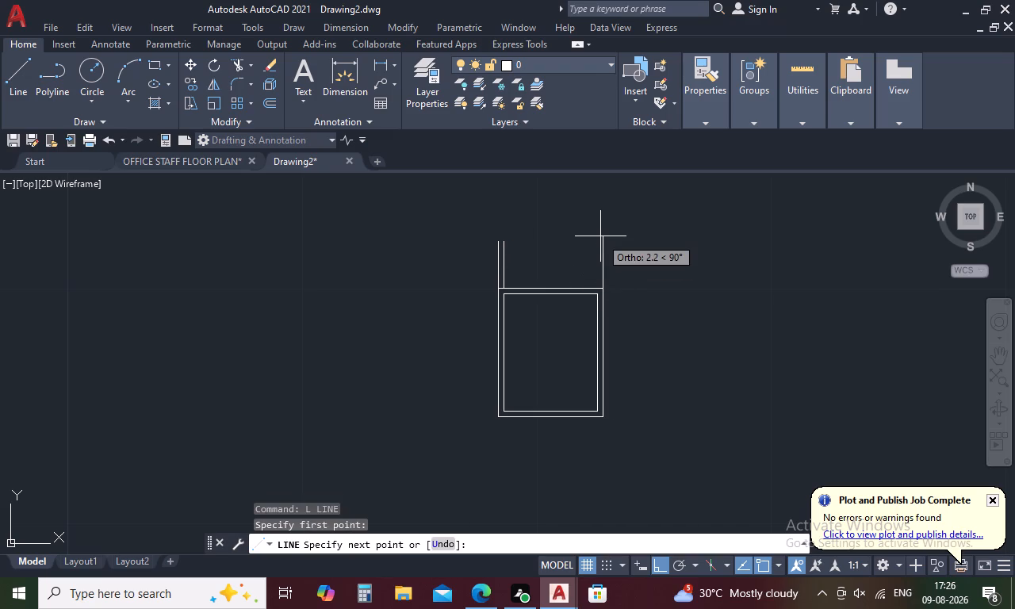
key(2)
key(space)
key(Escape)
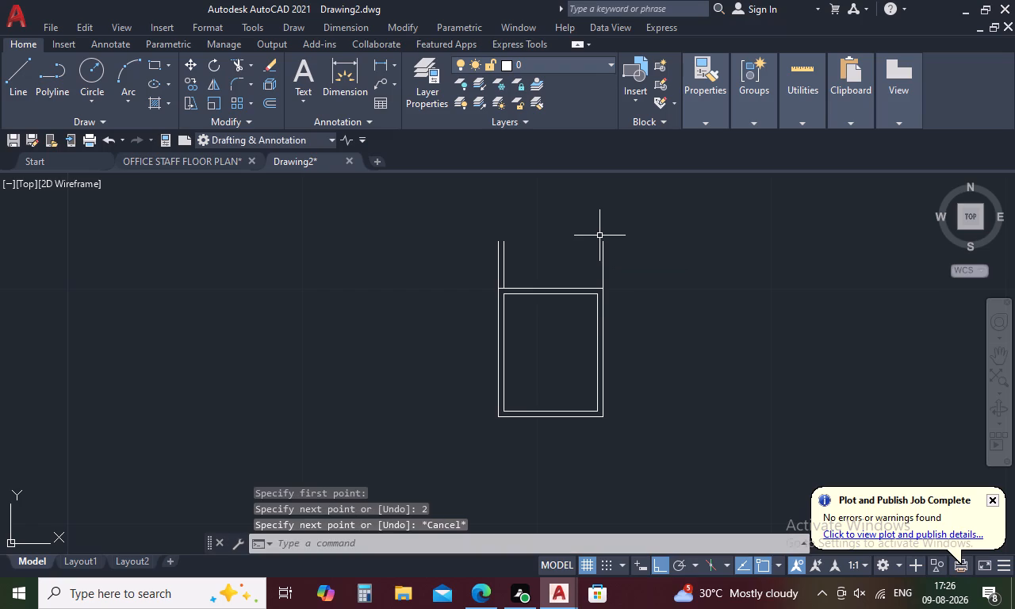
Offset the upper room's outer right line 0.23 inward for the wall thickness.
text(O .23)
key(space)
click(601, 256)
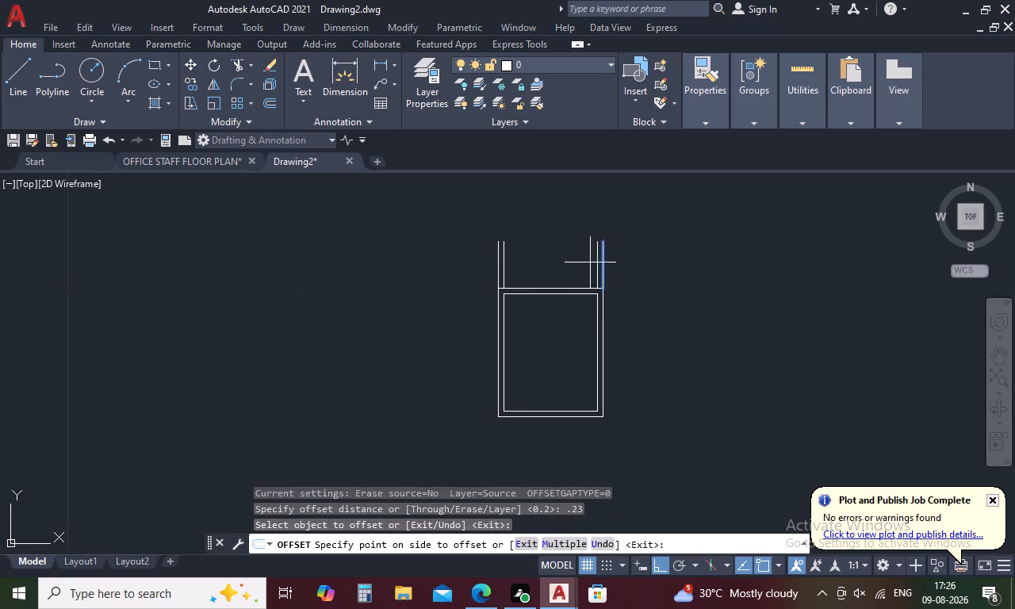
click(572, 268)
key(Escape)
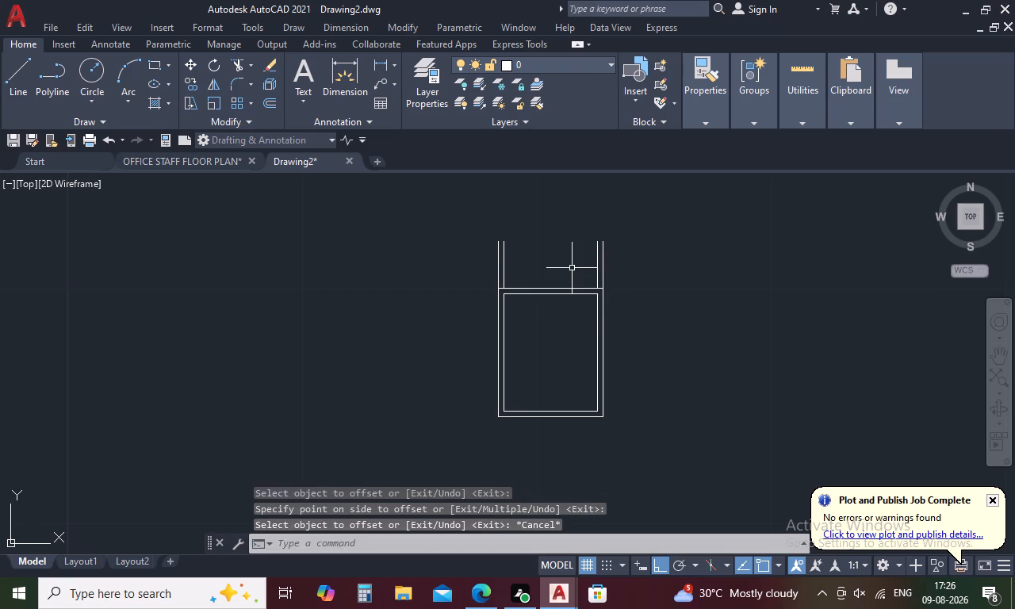
Draw a horizontal line joining the upper ends of the upper room's two inner wall lines.
text(L)
key(space)
click(508, 244)
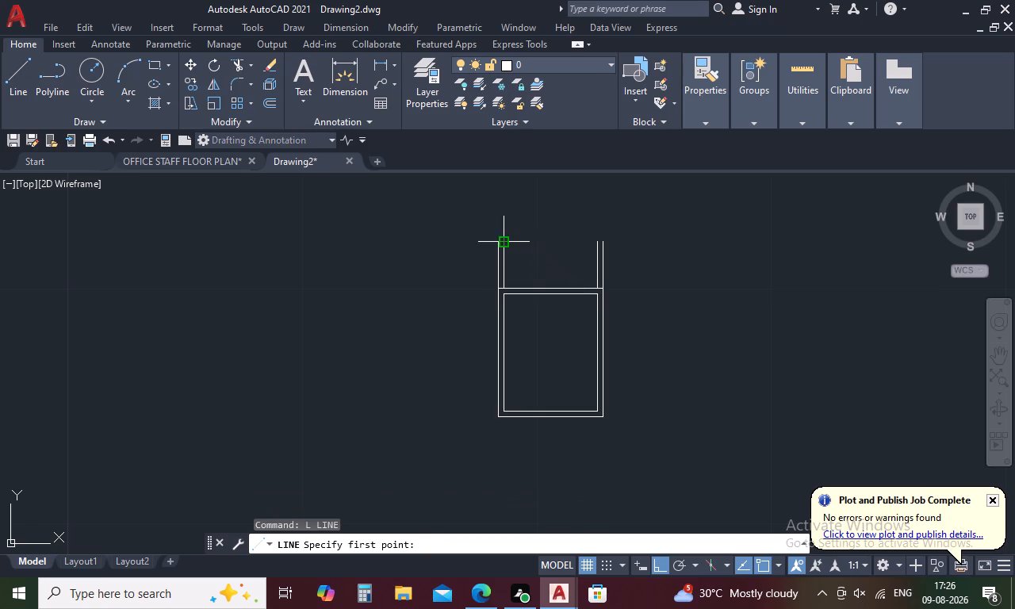
click(595, 243)
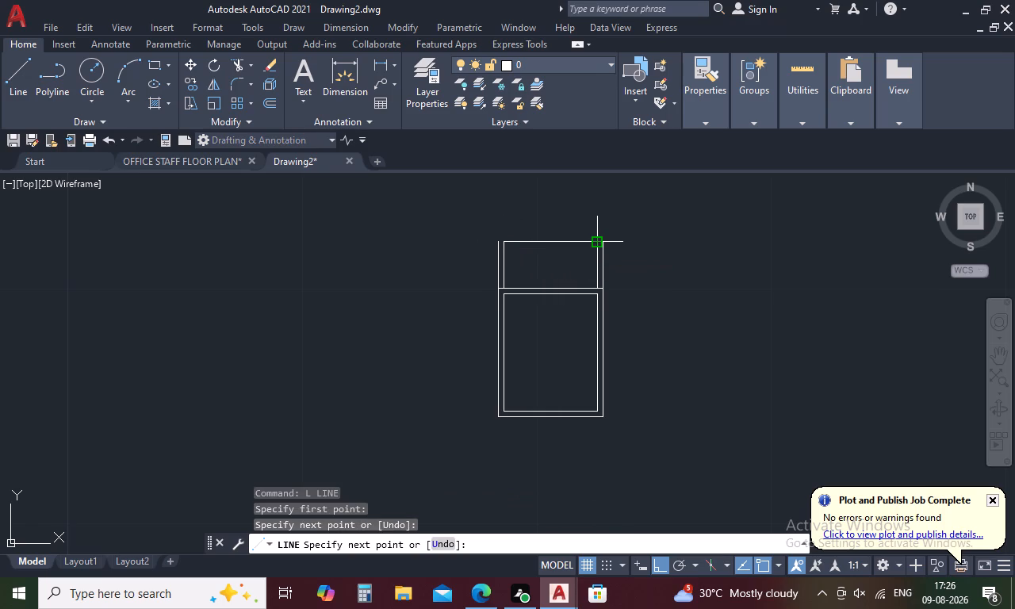
key(Escape)
Offset the upper room's horizontal top line 0.23 upward.
text(O .23)
key(space)
click(580, 243)
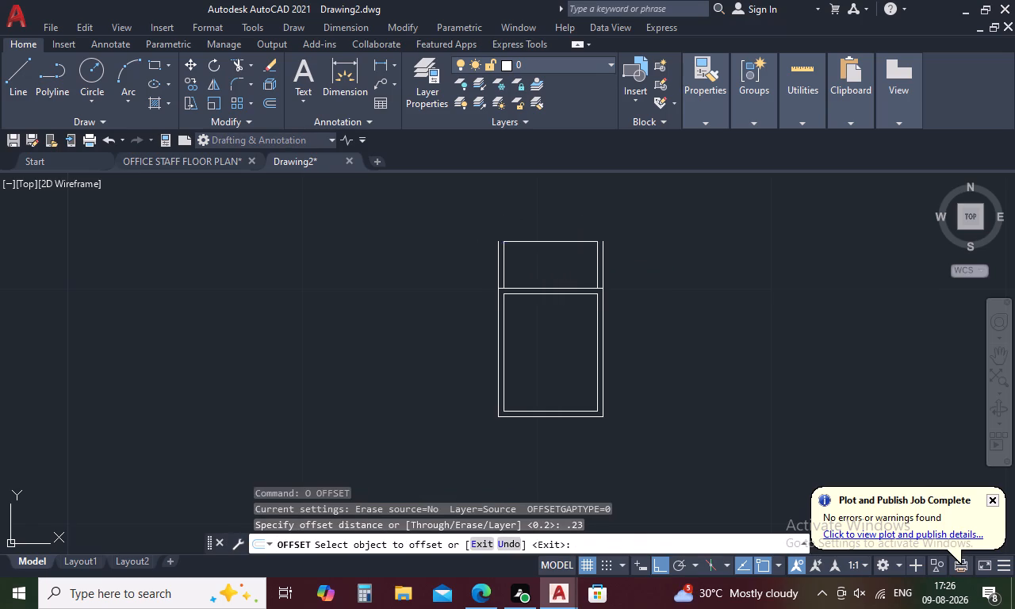
click(578, 213)
key(Escape)
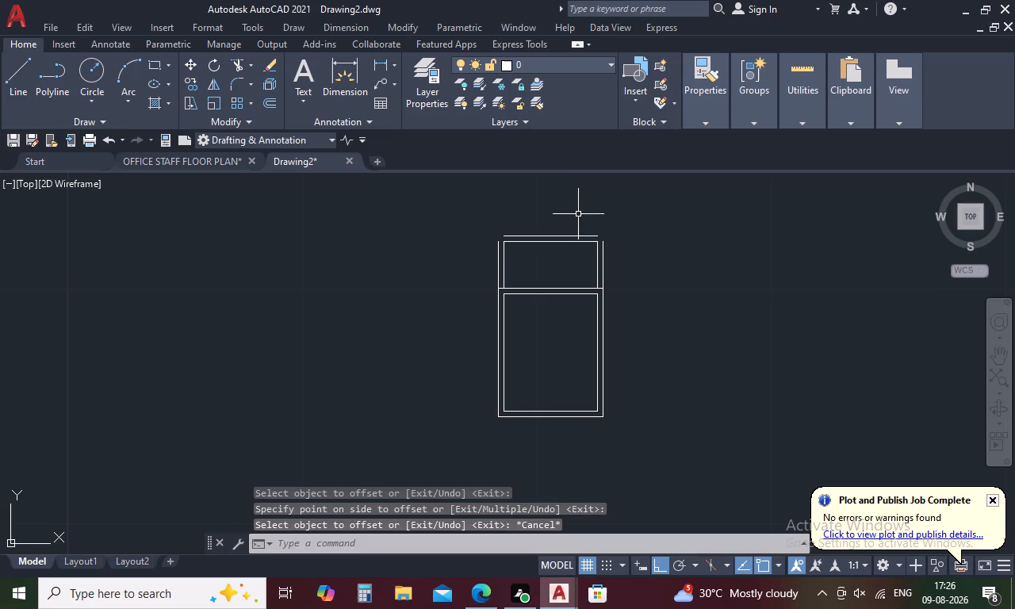
Fillet the upper room's outer top line with the outer left and right lines at radius 0 to close both corners.
text(F)
key(space)
click(521, 237)
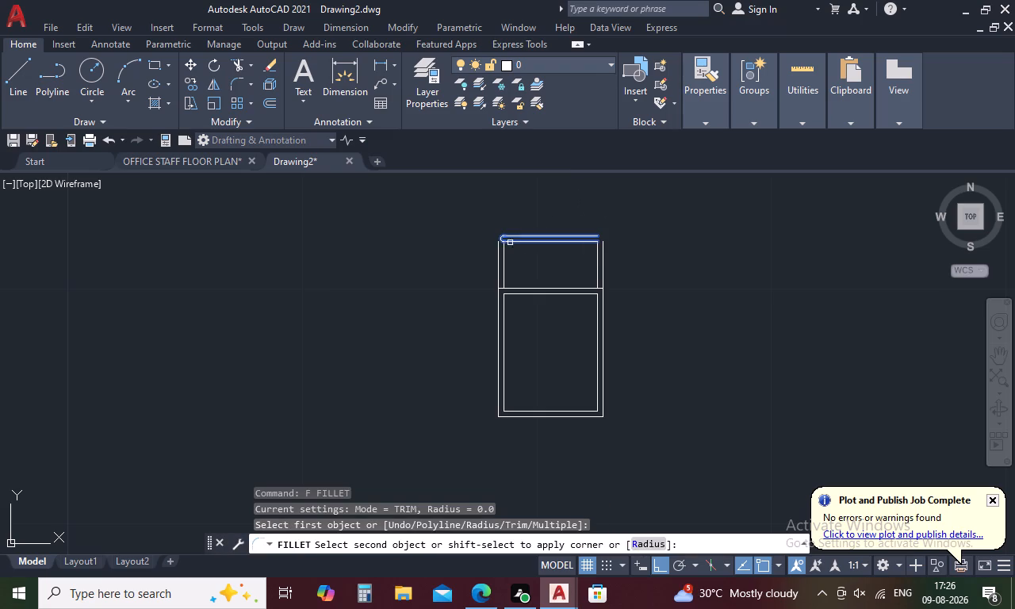
click(499, 249)
key(space)
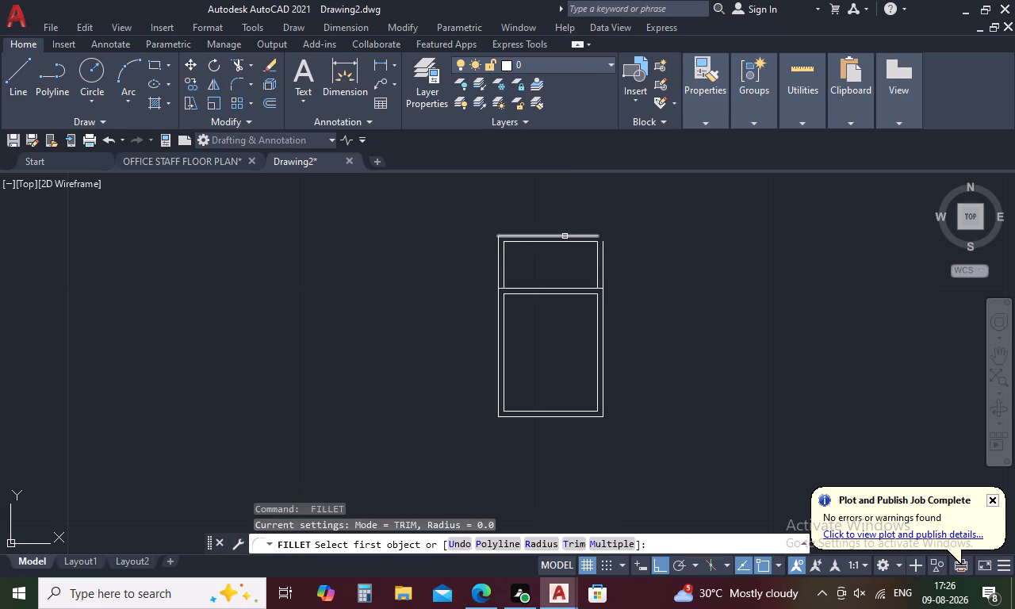
click(565, 236)
click(603, 261)
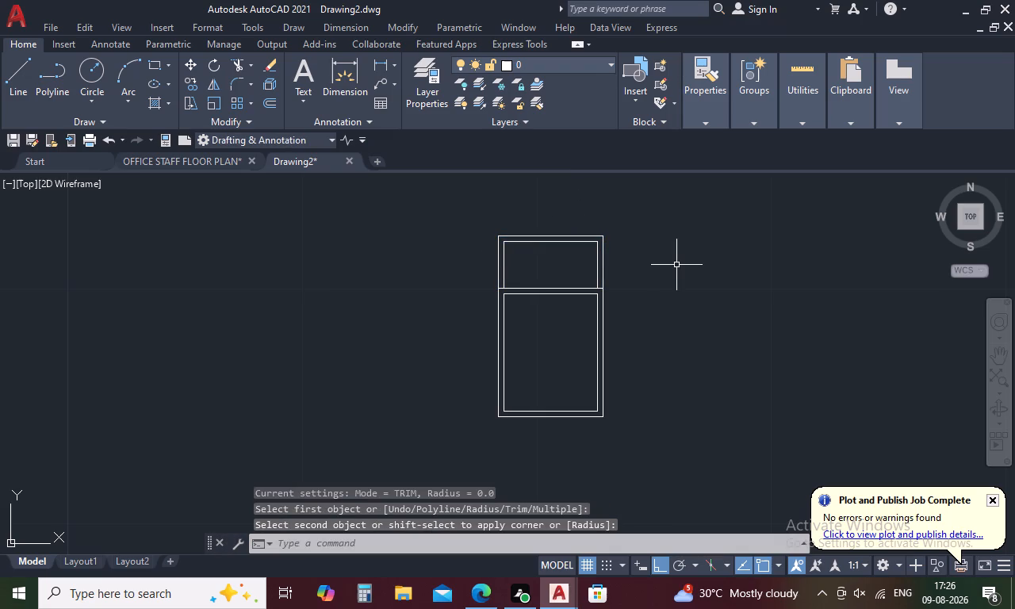
key(Escape)
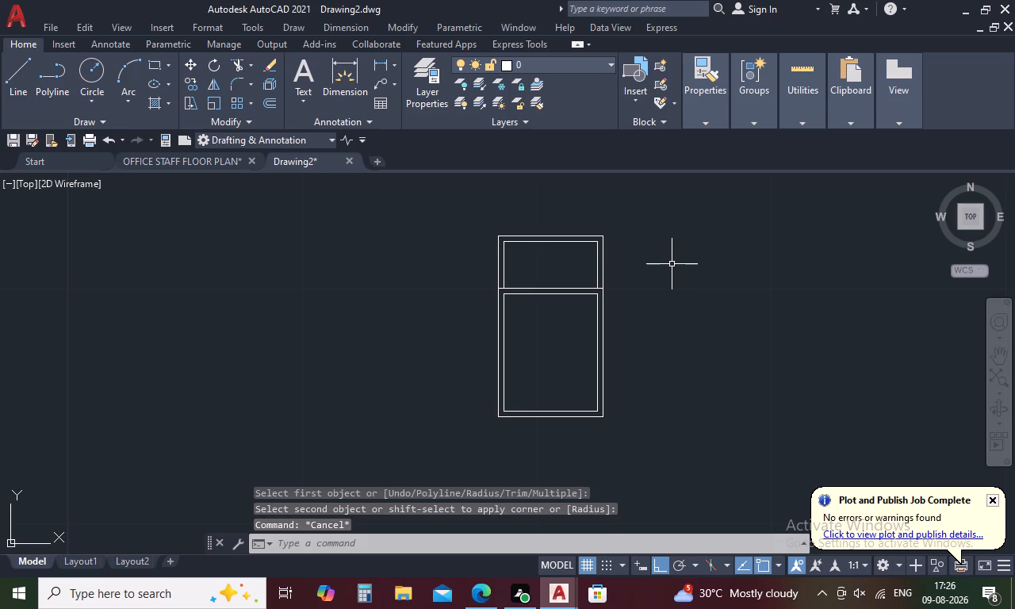
Offset the upper room's inner left wall line 1.5 to the right to place a partition.
key(o)
key(space)
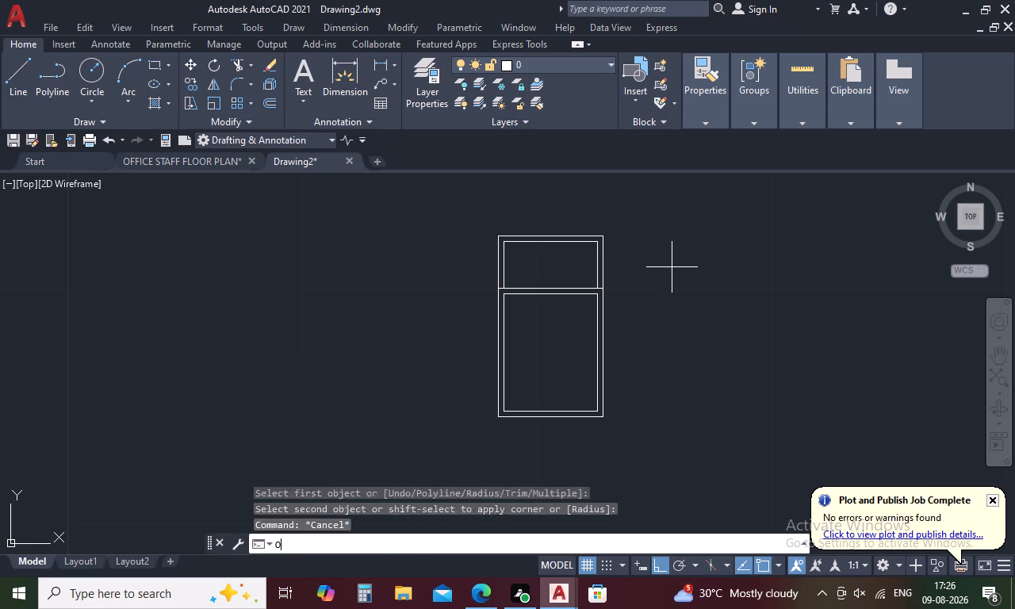
text(1.)
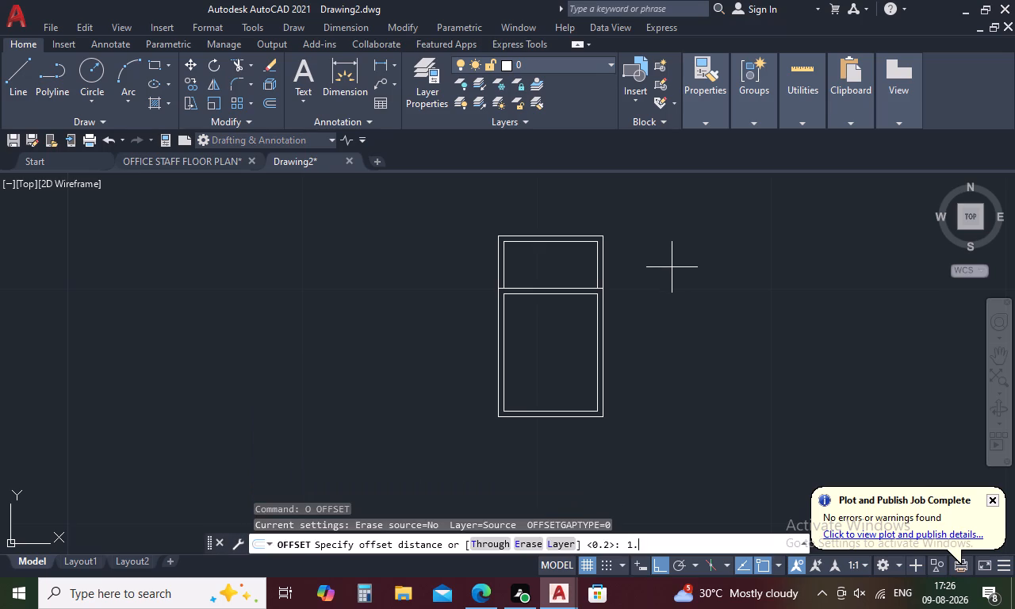
text(5)
key(space)
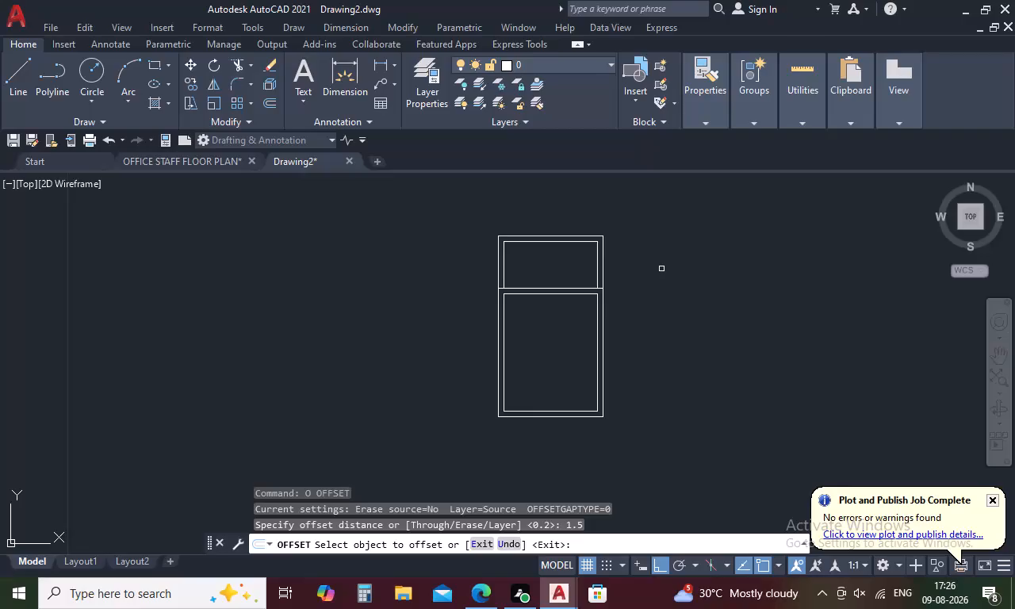
click(502, 282)
click(520, 276)
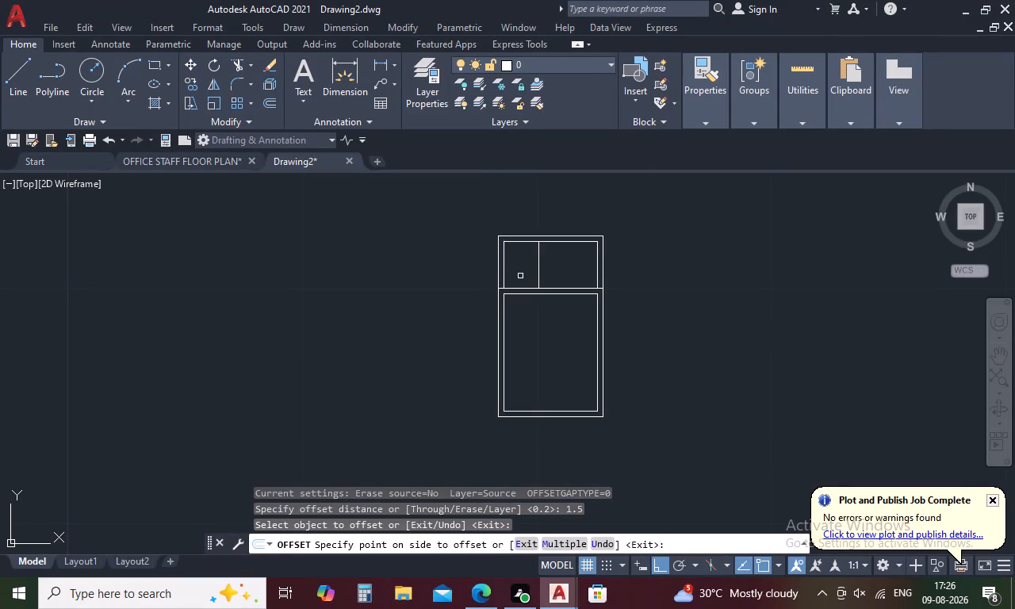
key(space)
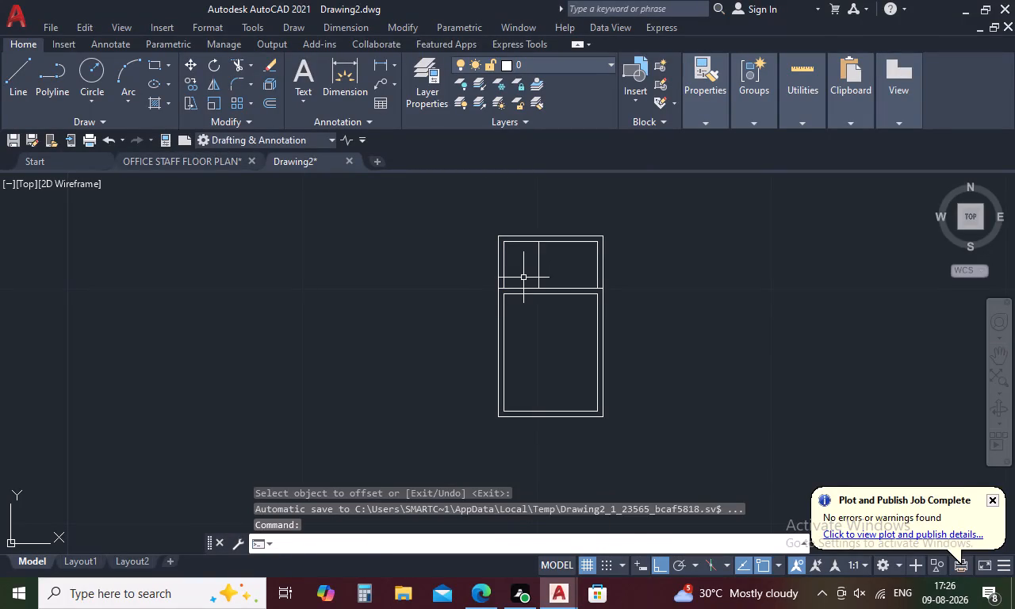
Offset the partition line 0.12 to the right for the partition's thickness.
key(space)
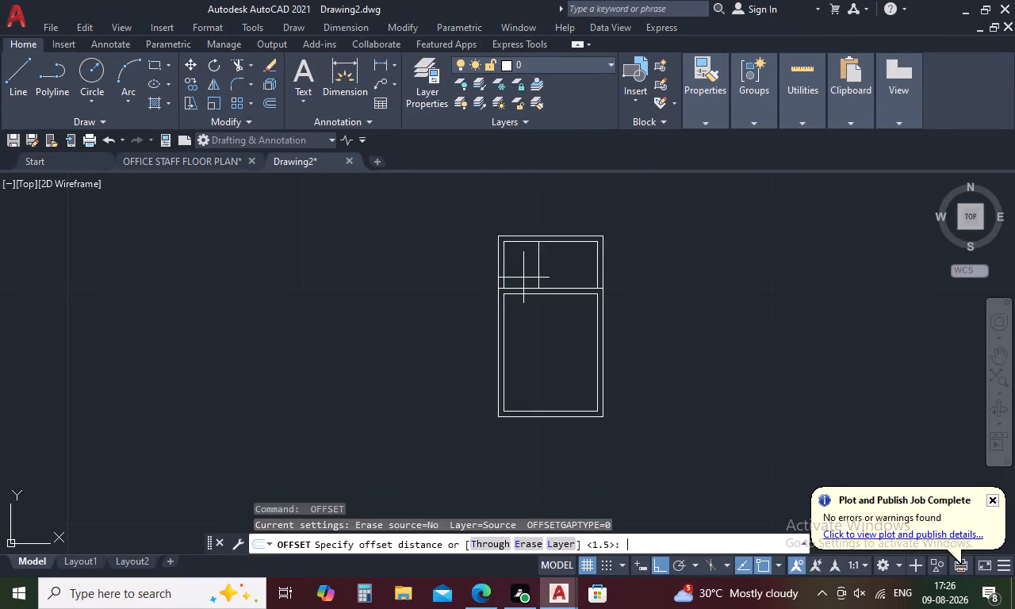
text(.12)
key(space)
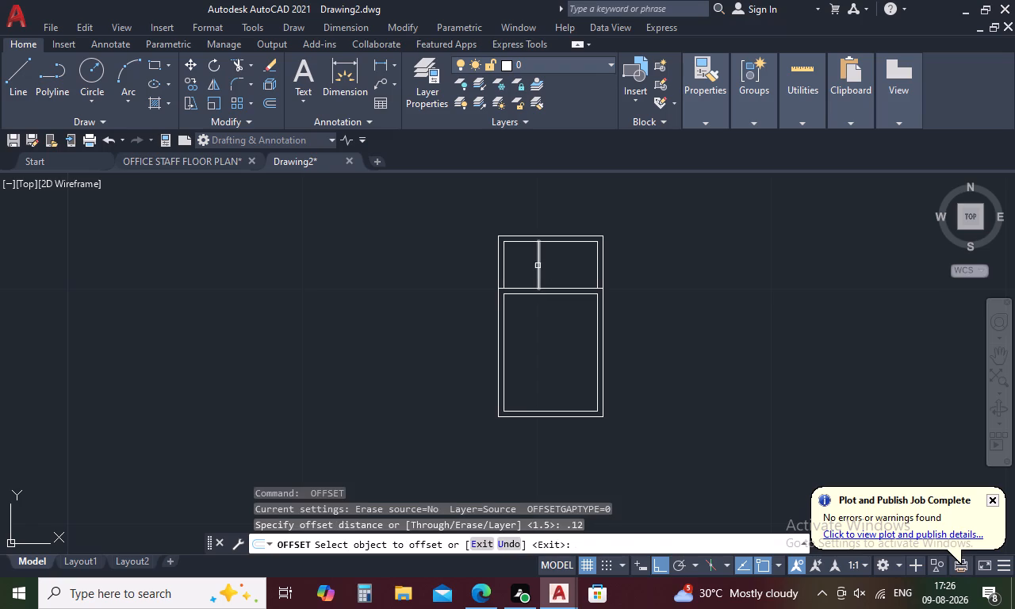
click(538, 266)
click(573, 263)
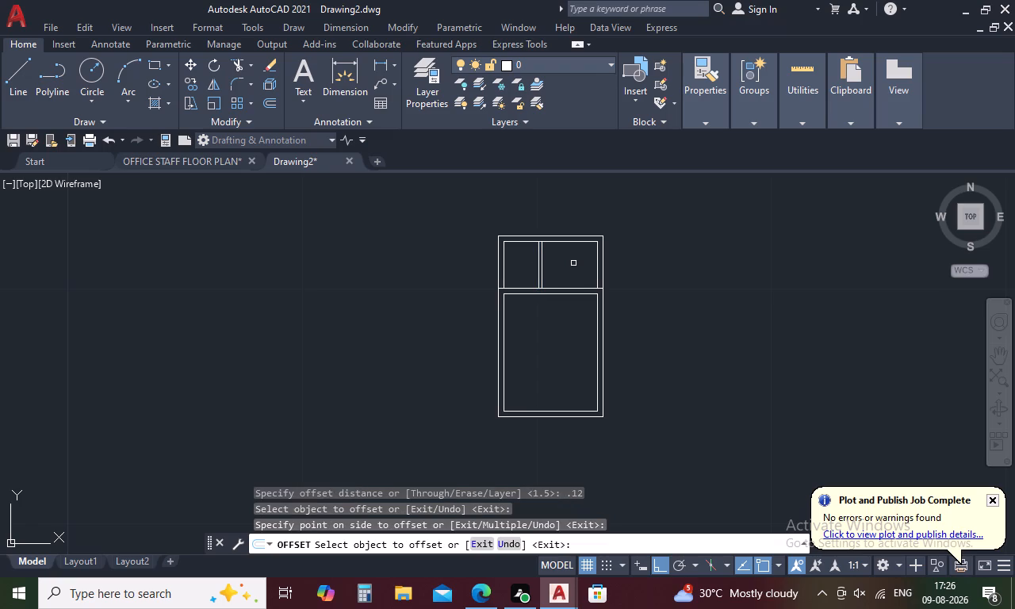
key(Escape)
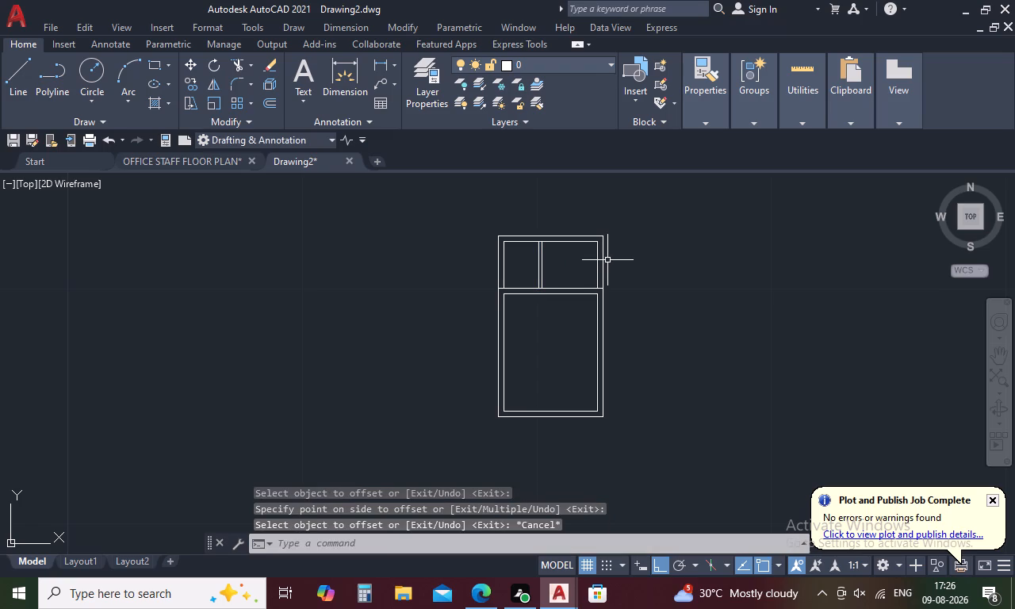
Trim the upper rooms' wall lines where the shared wall meets the outer walls and where the partition meets the shared and top walls.
text(TR)
key(space)
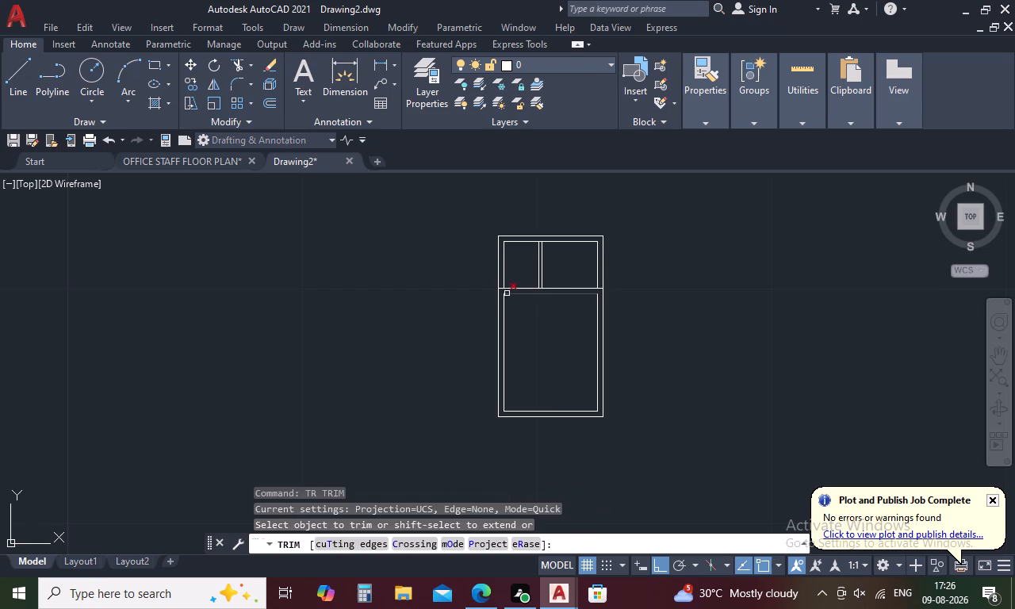
scroll(497, 291, up, 3)
click(496, 282)
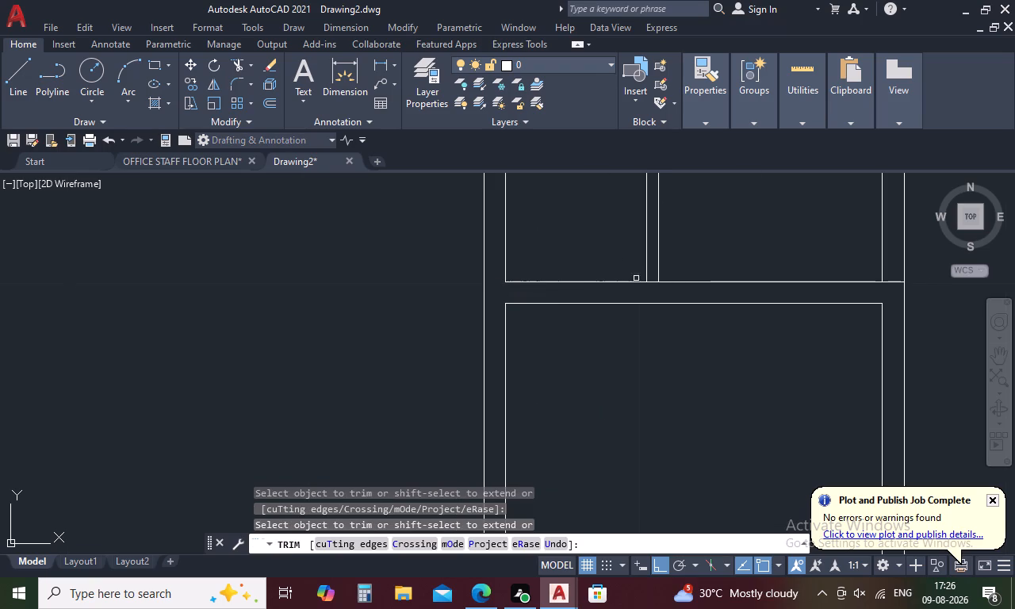
click(653, 284)
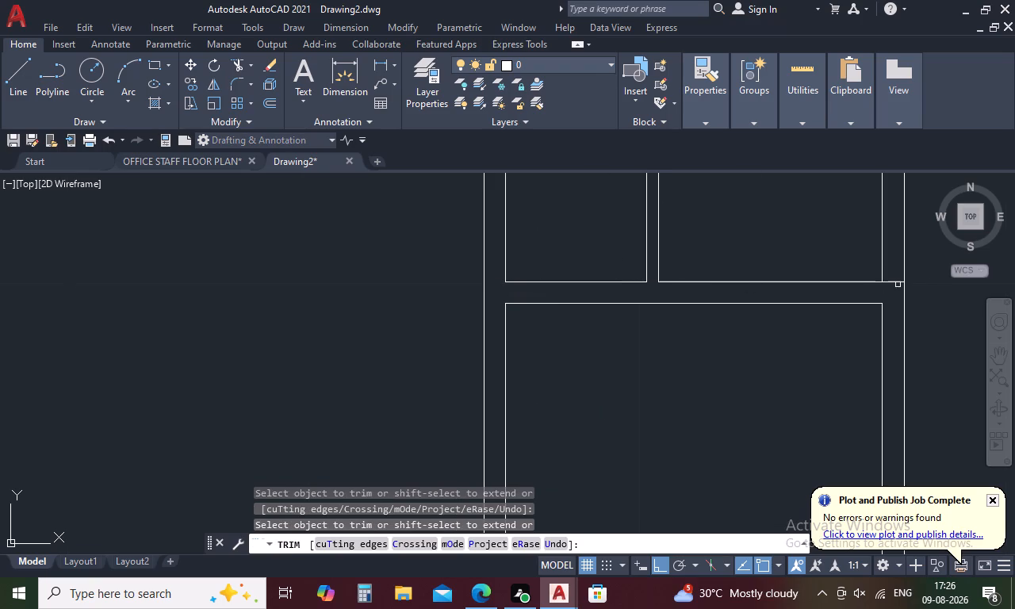
click(895, 281)
scroll(894, 280, down, 3)
scroll(841, 232, up, 1)
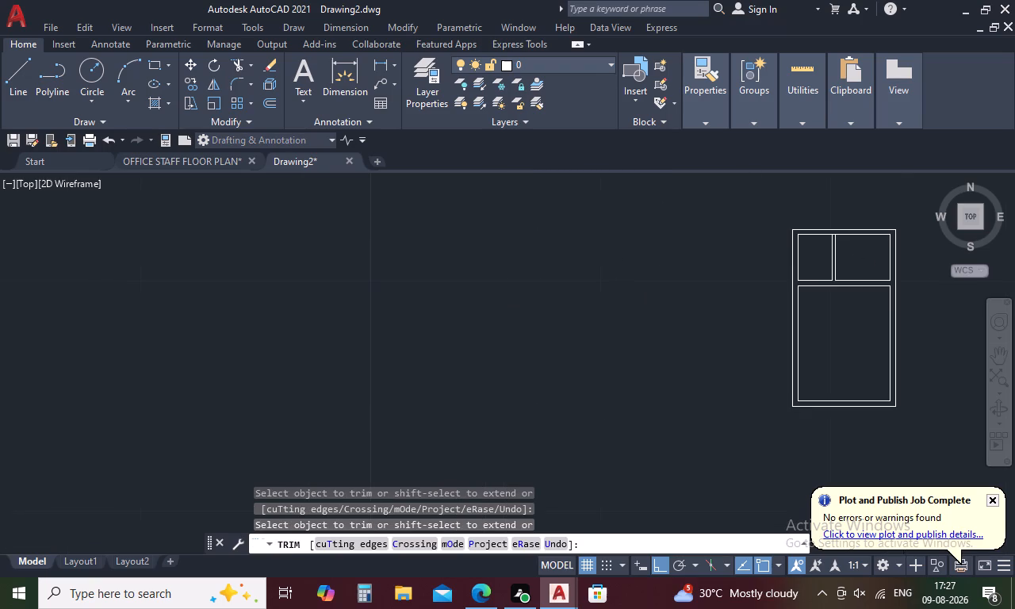
scroll(841, 232, up, 2)
click(785, 247)
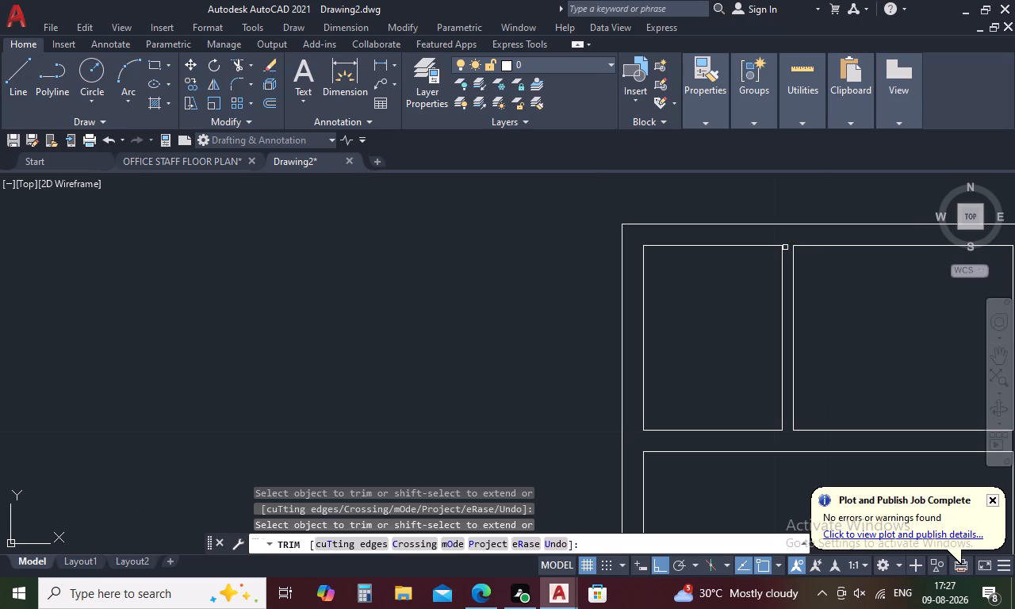
scroll(785, 247, down, 3)
key(Escape)
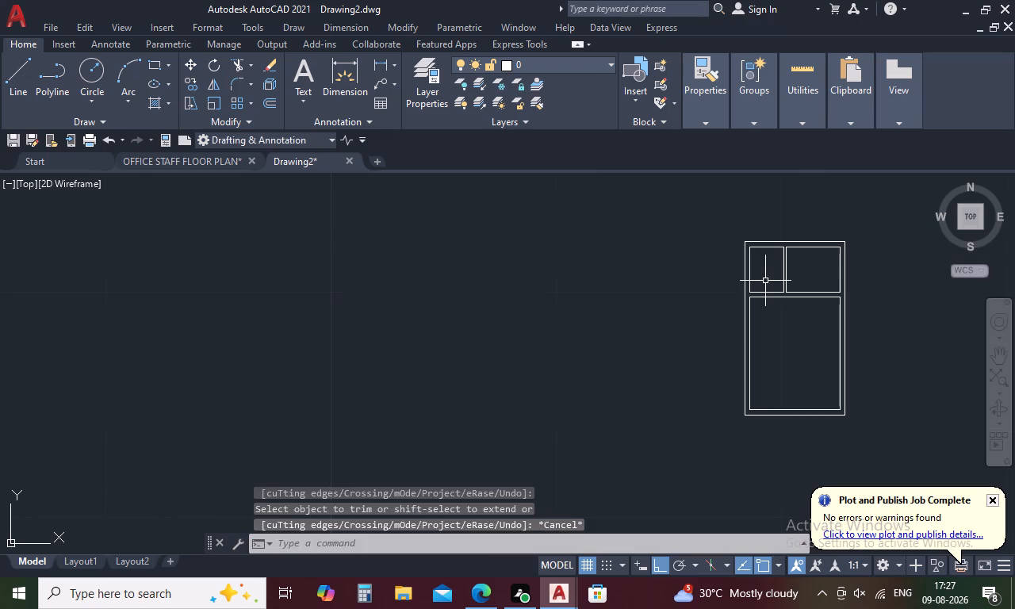
Draw a horizontal line 4 long leftward from the plan's outer top-left corner.
key(l)
key(space)
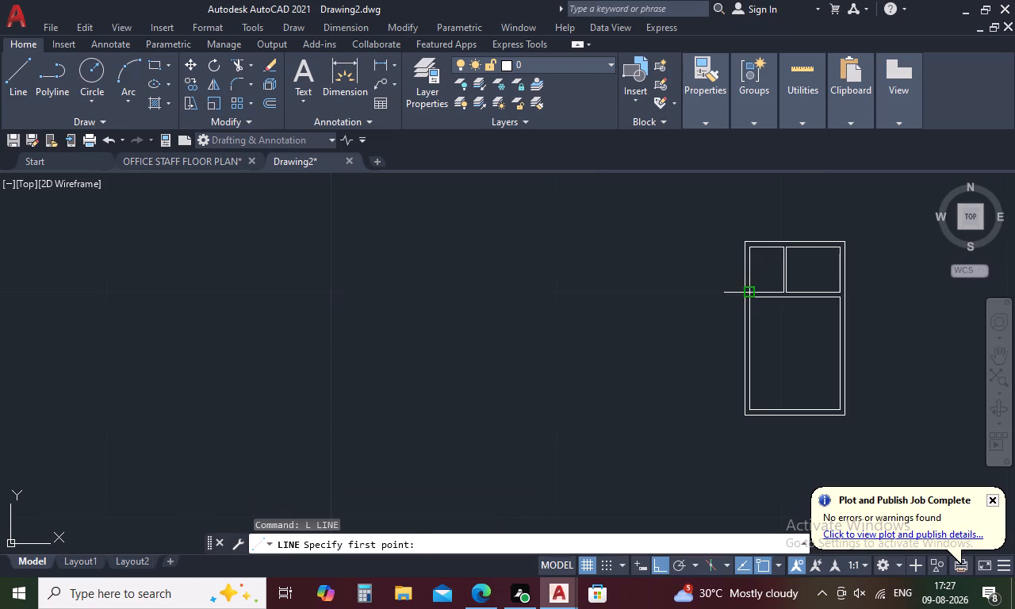
click(743, 245)
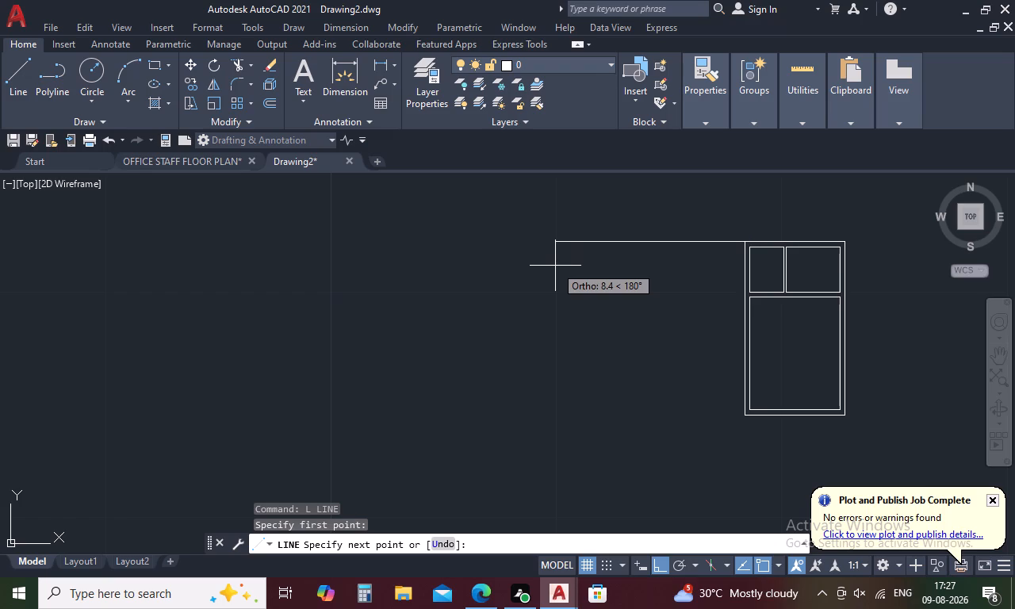
key(4)
key(space)
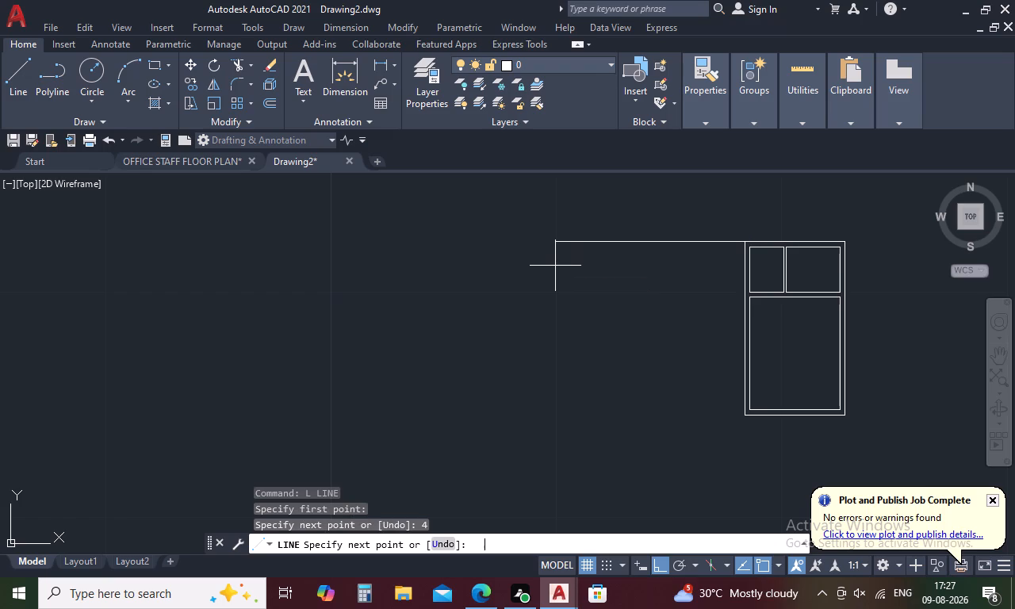
key(Escape)
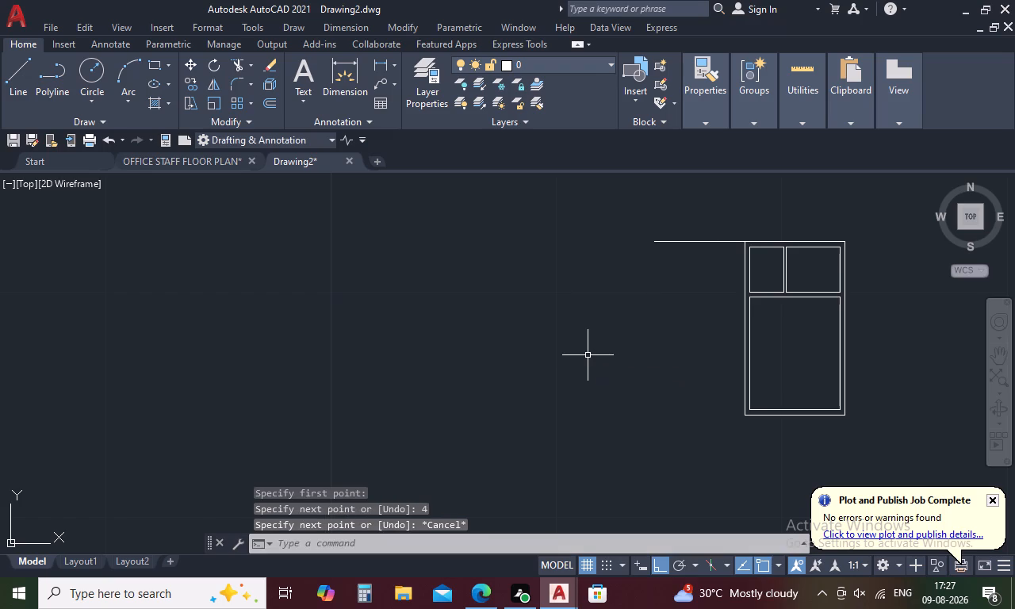
Offset the new 4-long horizontal line 0.23 downward for the wall thickness.
text(O .)
key(2)
text(3)
key(space)
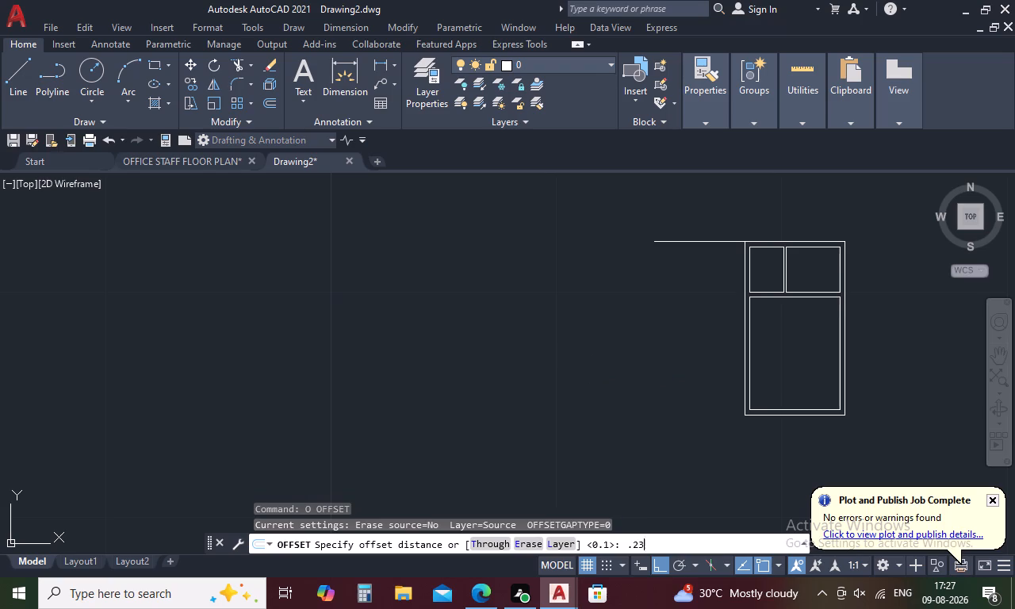
click(672, 242)
click(673, 301)
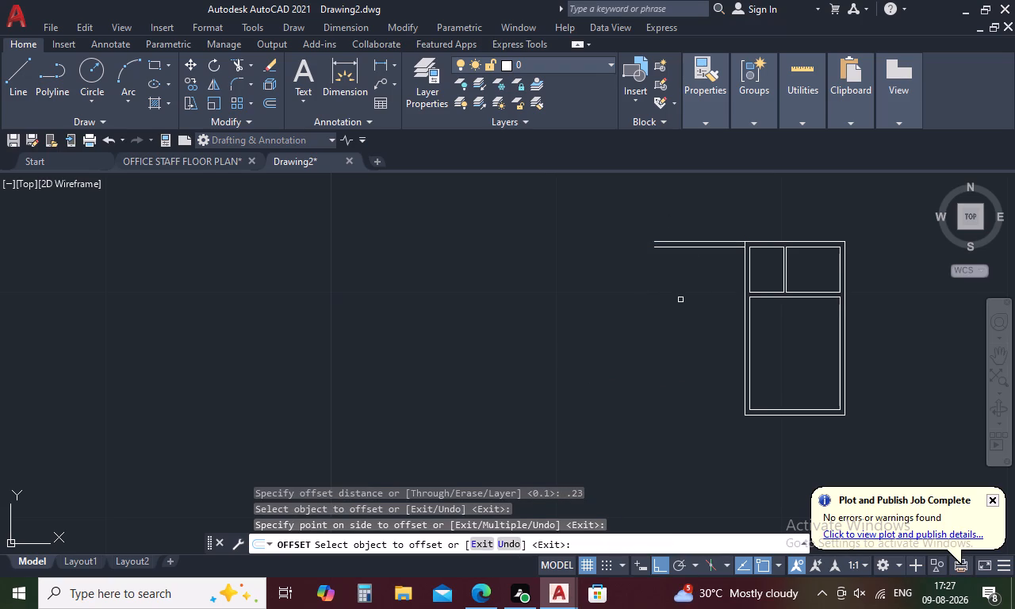
key(Escape)
Draw a vertical line 5 long downward from the left end of the new wall's inner line.
text(L)
key(space)
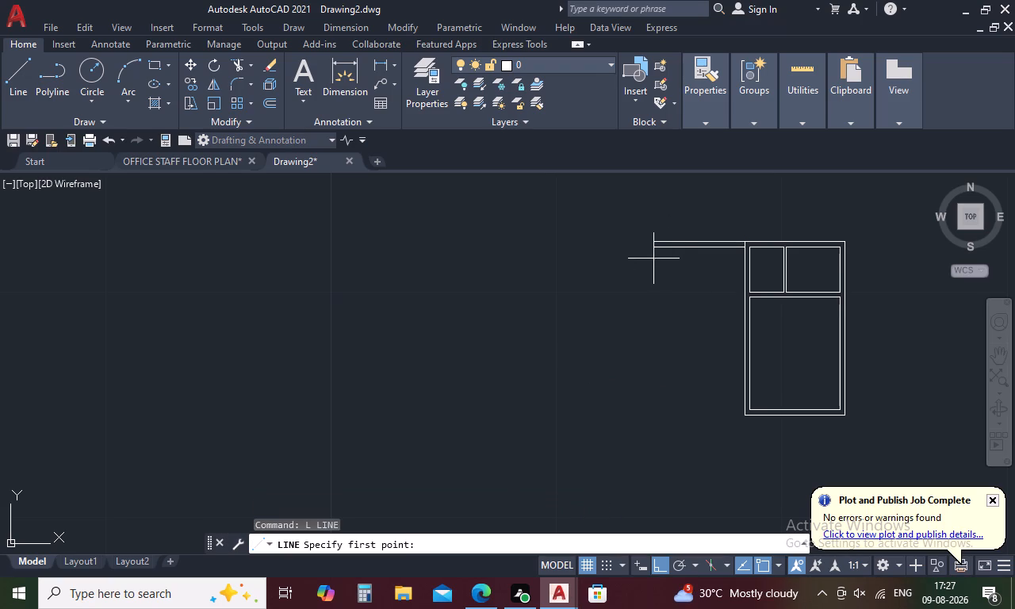
click(653, 251)
key(5)
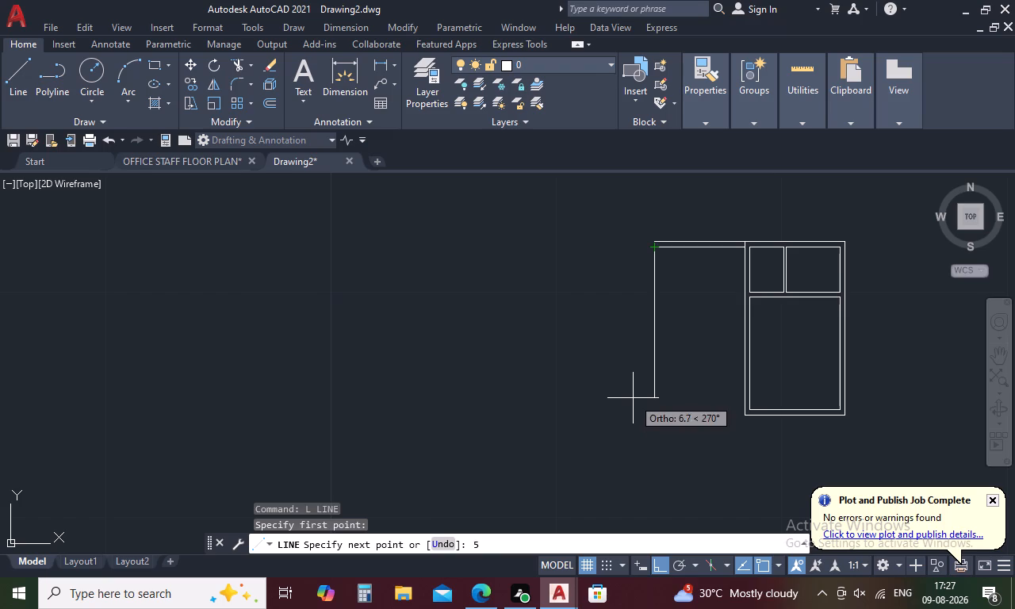
key(space)
key(Escape)
Offset the new 5-long vertical line 0.23 to the left for the wall thickness.
text(O .23)
key(space)
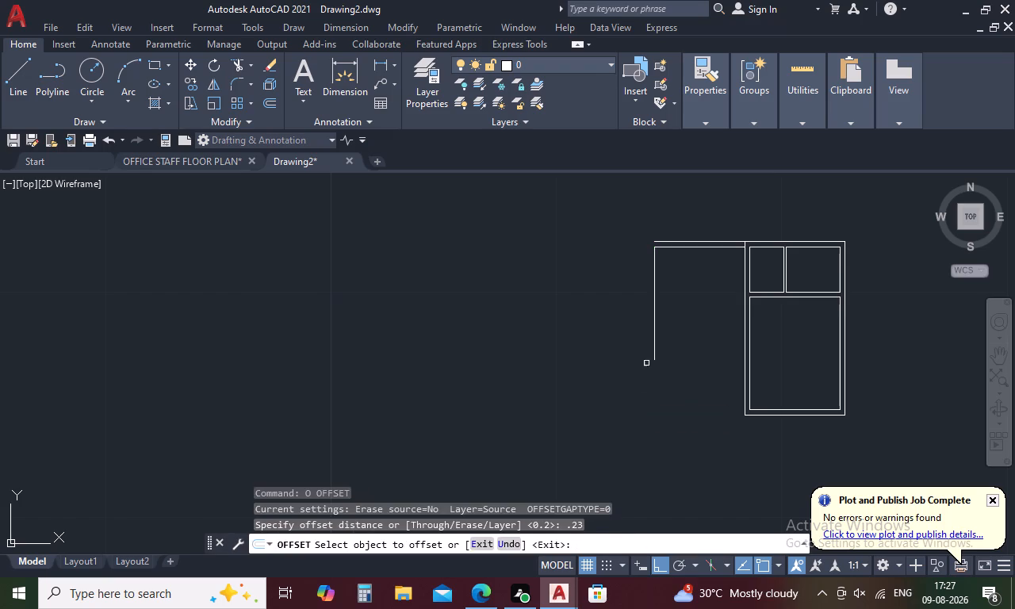
click(653, 330)
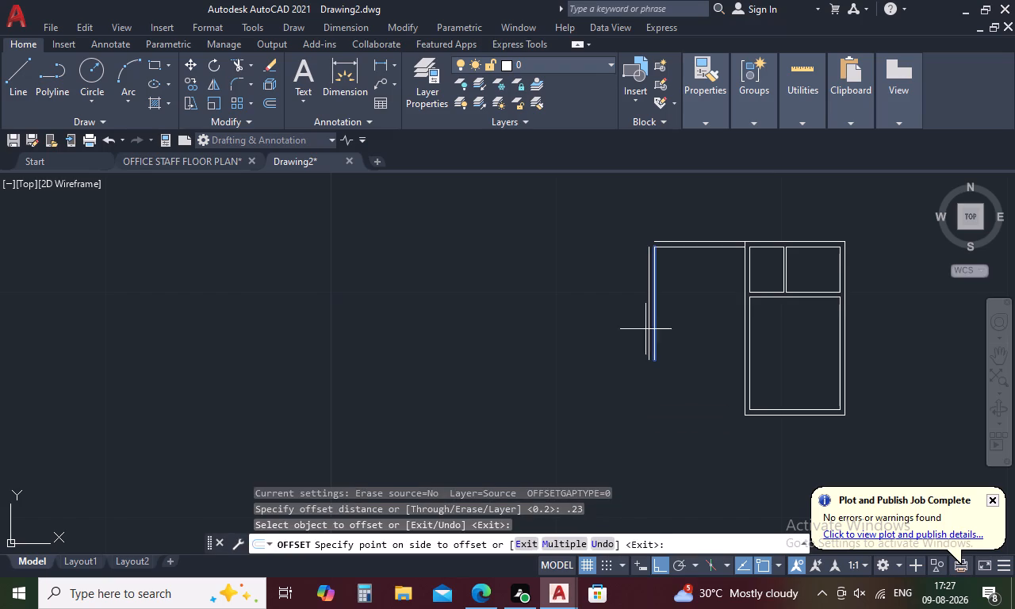
click(599, 329)
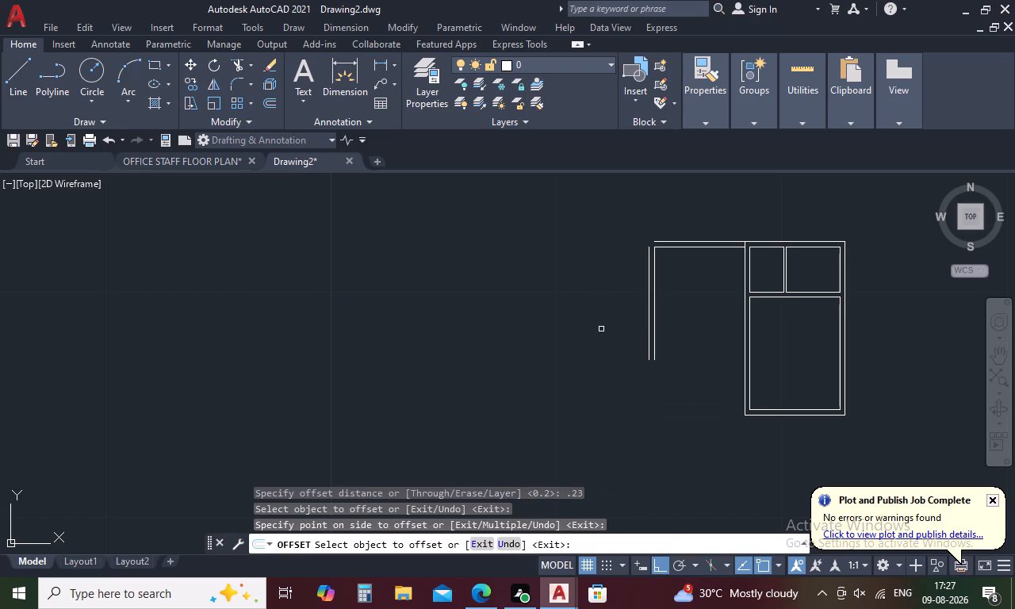
key(Escape)
Draw a horizontal line from the inner vertical line's lower end to the existing room's outer left wall.
text(L)
key(space)
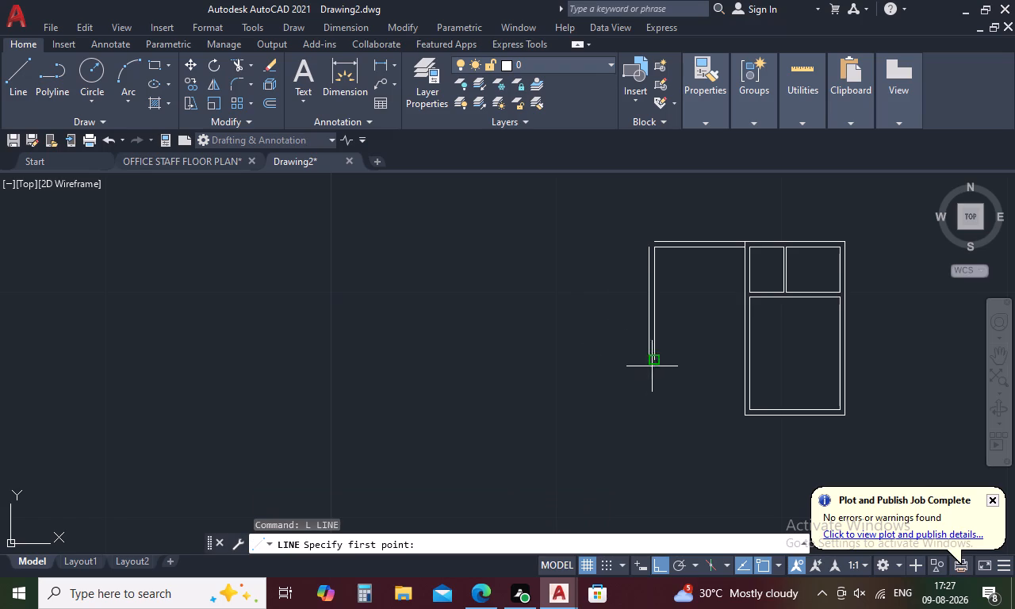
click(653, 363)
click(742, 358)
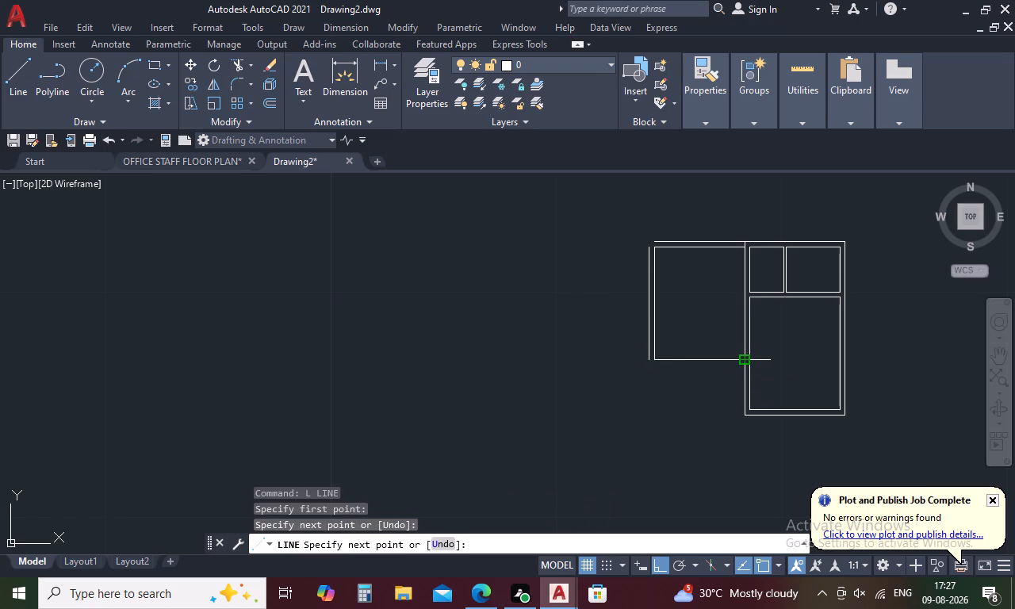
key(Escape)
Offset the new room's bottom line 0.23 downward.
text(O .)
text(23)
key(space)
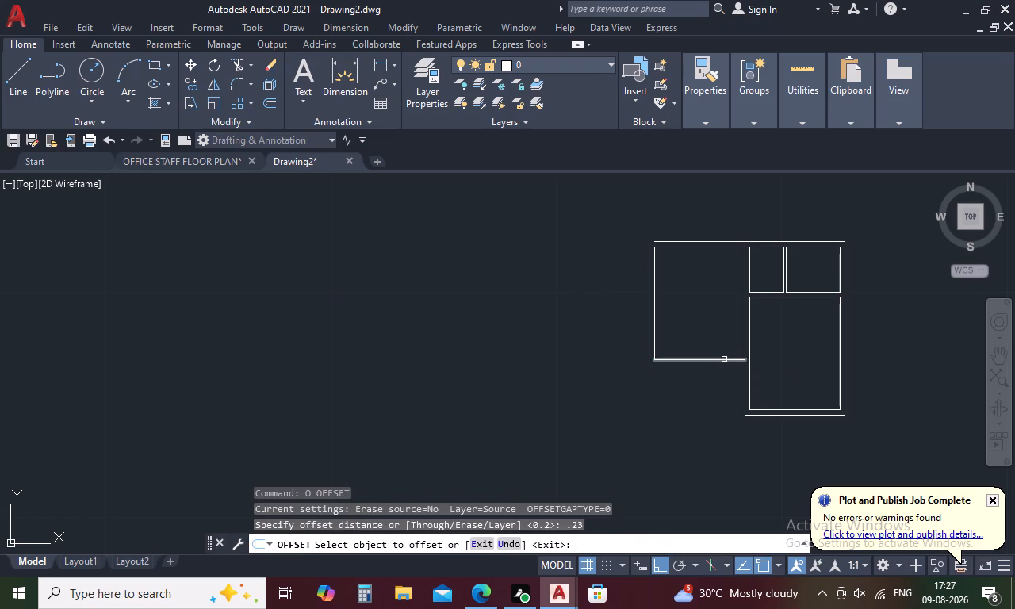
click(724, 359)
click(719, 400)
key(Escape)
Fillet the new room's outer left line with its outer top and bottom lines at radius 0 to close both corners.
text(F)
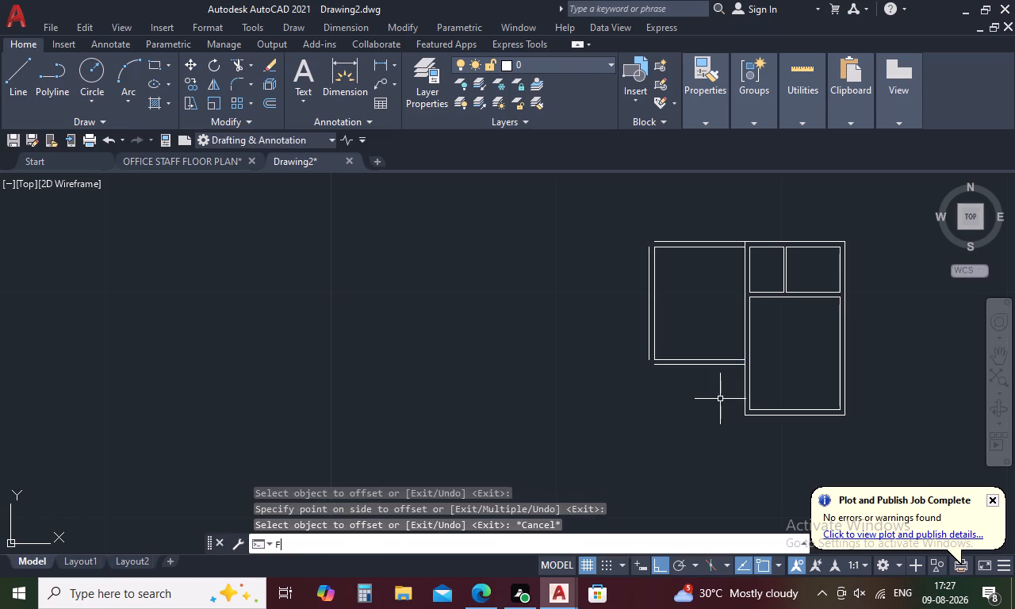
key(space)
click(661, 241)
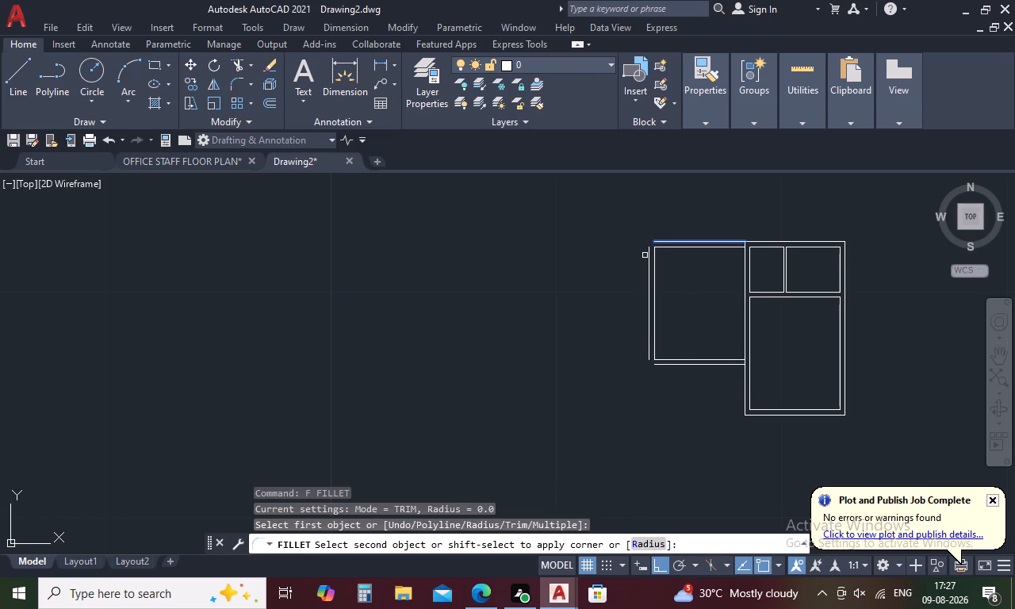
click(648, 253)
key(space)
click(647, 351)
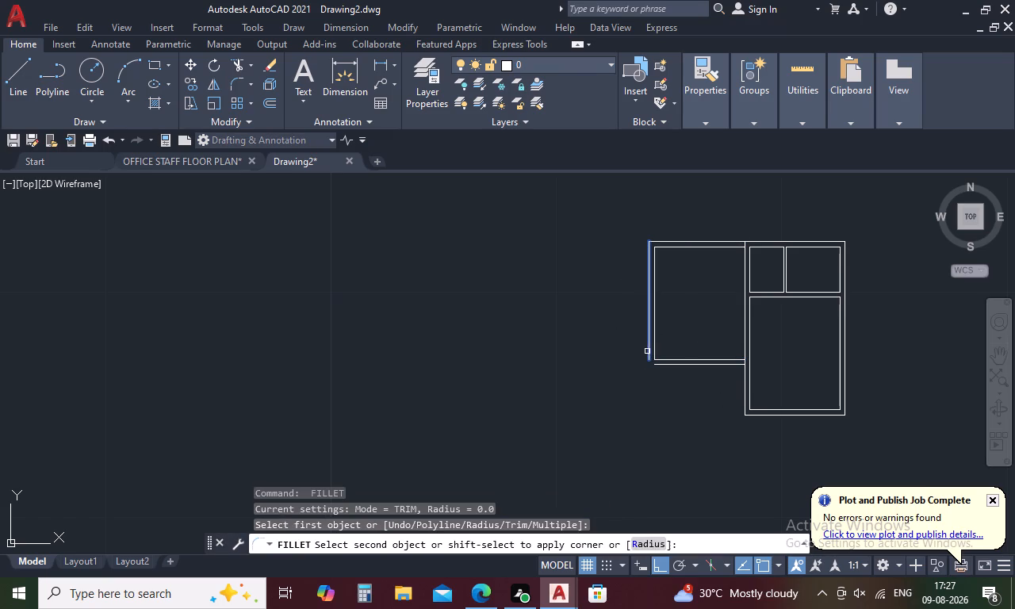
click(654, 366)
key(Escape)
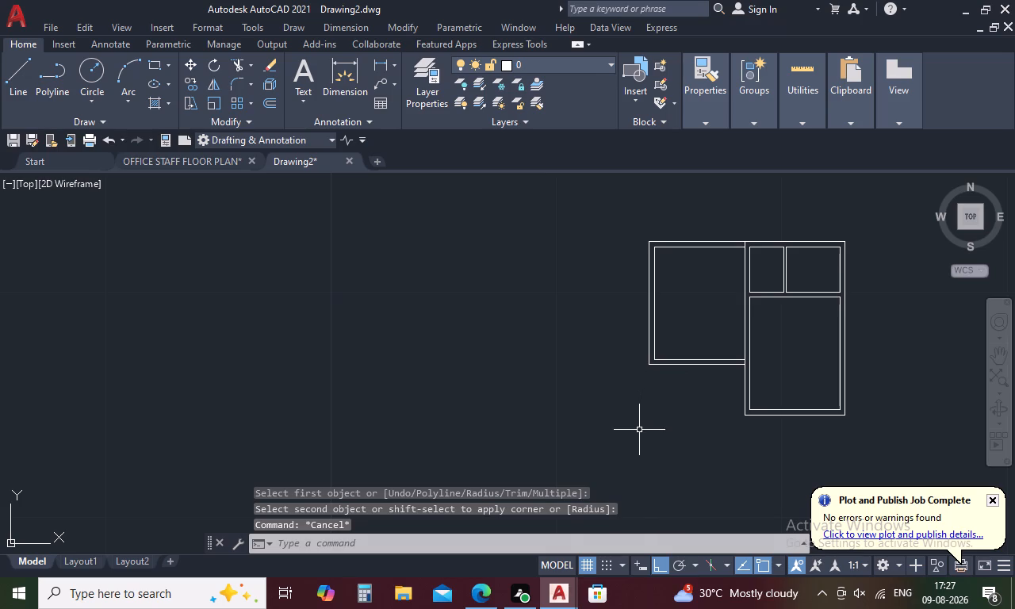
Copy the adjoining room's wall lines leftward twice, each copy starting at the previous room's outer top-left corner.
middle_drag(639, 430, 727, 444)
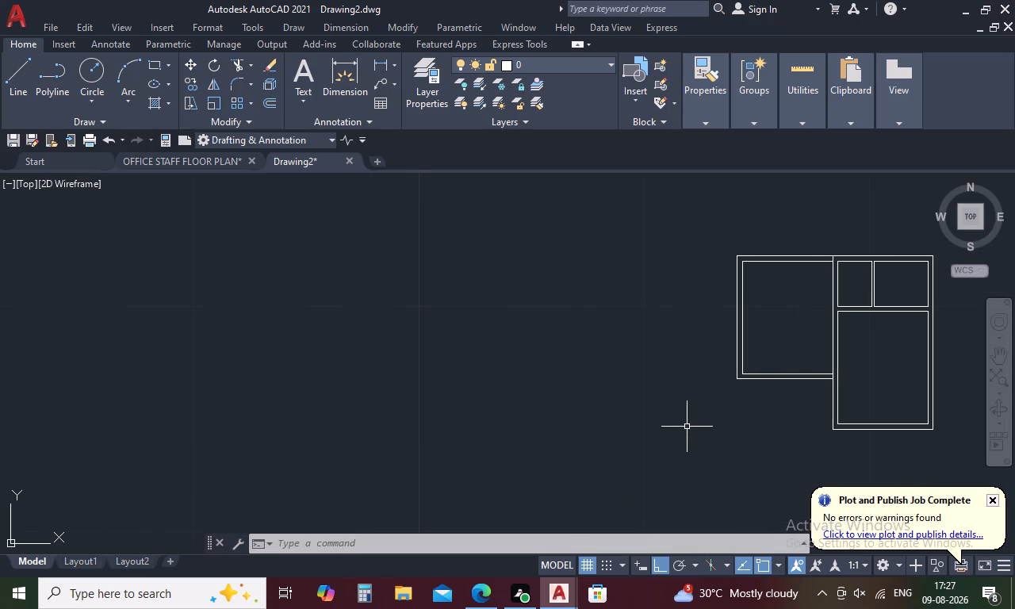
key(Escape)
drag(784, 232, 644, 355)
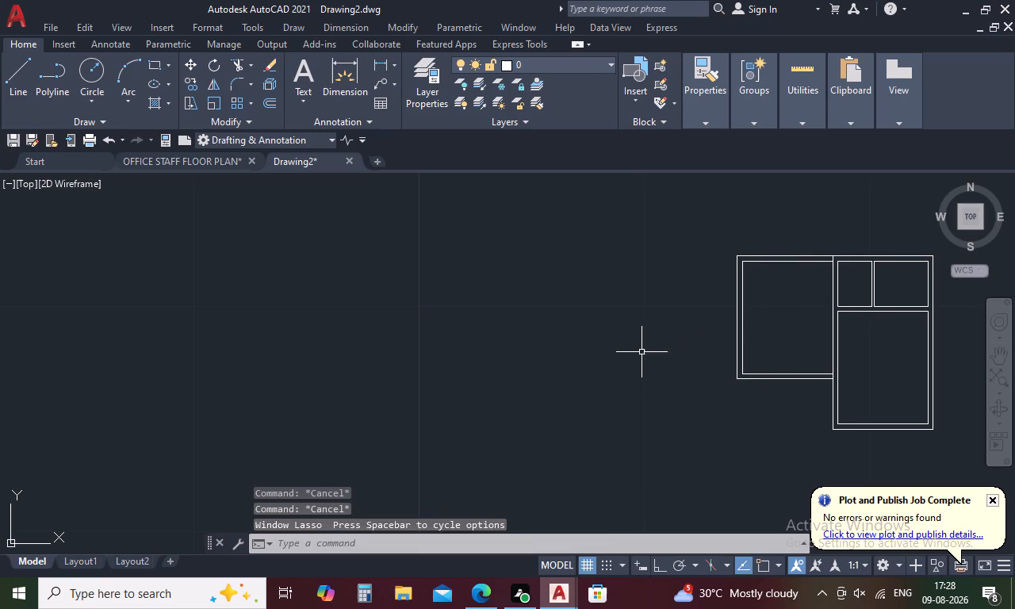
drag(788, 239, 703, 464)
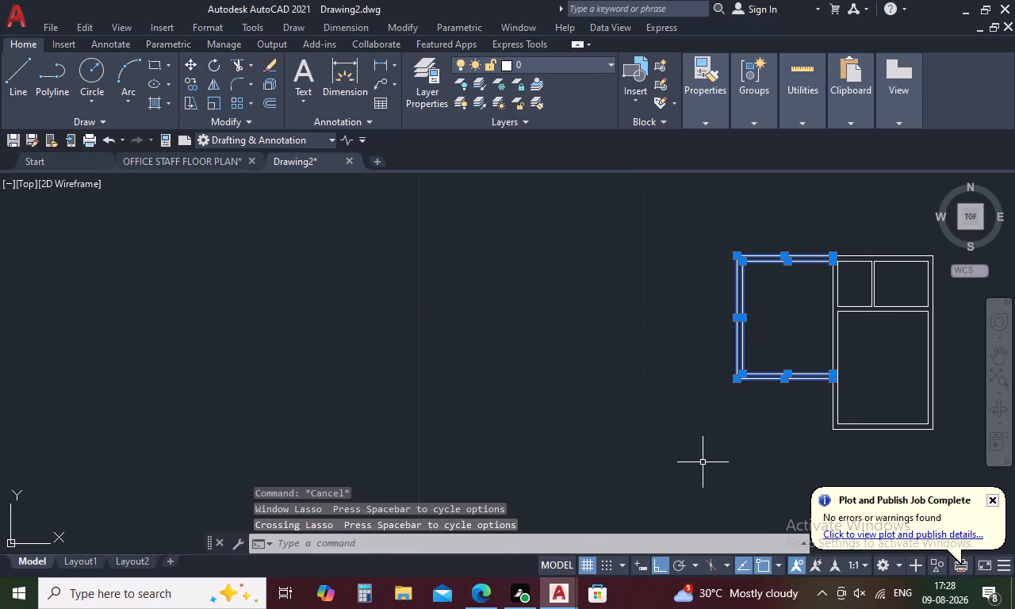
right_click(691, 465)
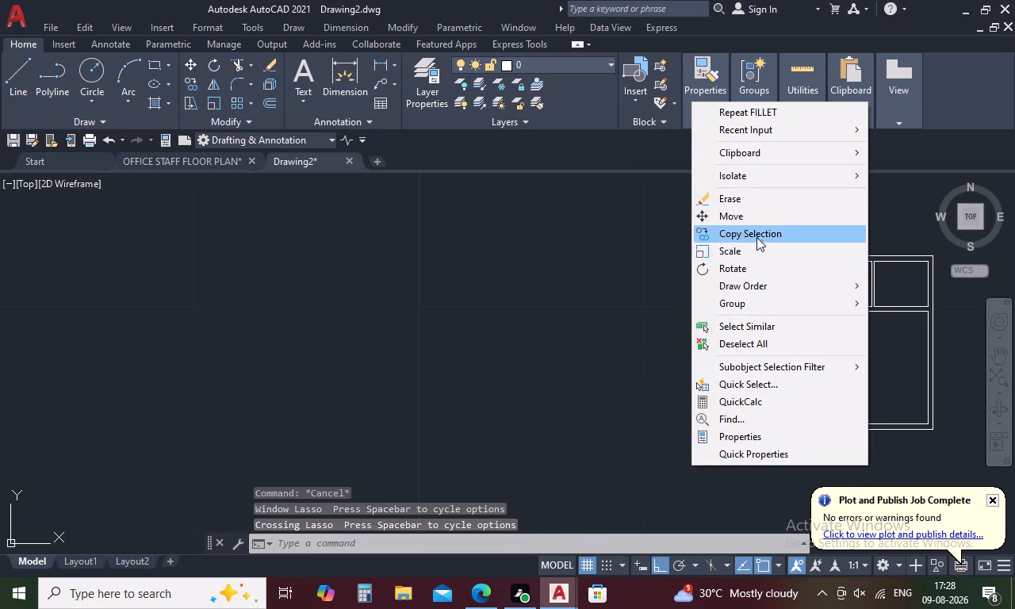
click(757, 232)
scroll(842, 257, up, 2)
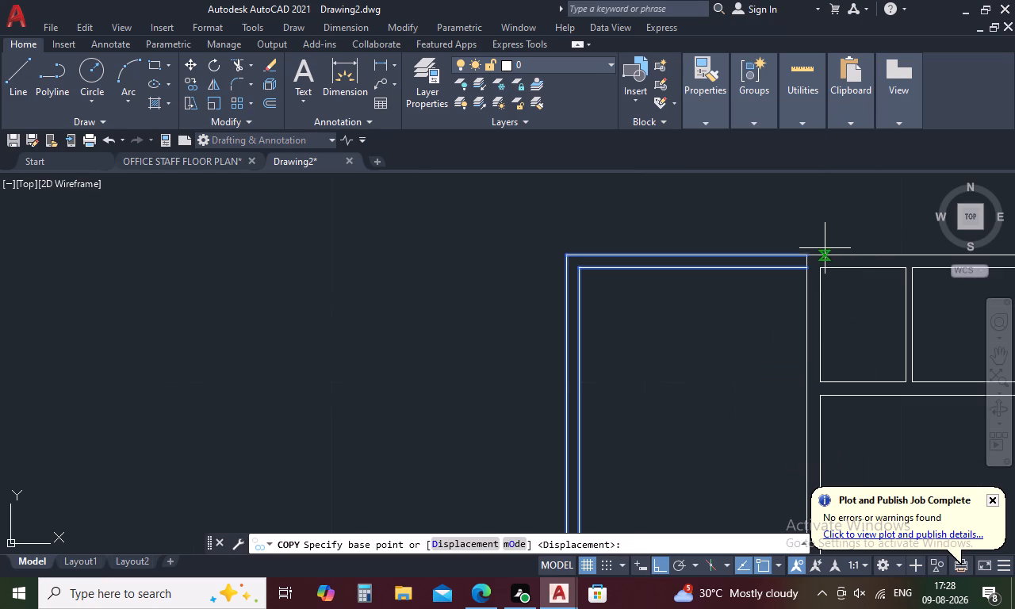
click(808, 256)
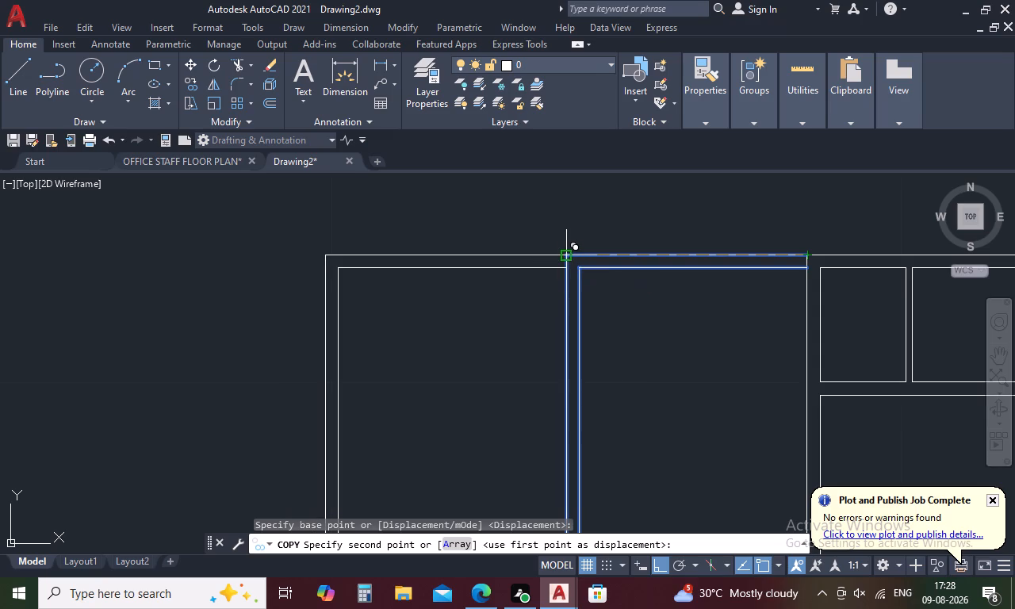
click(568, 259)
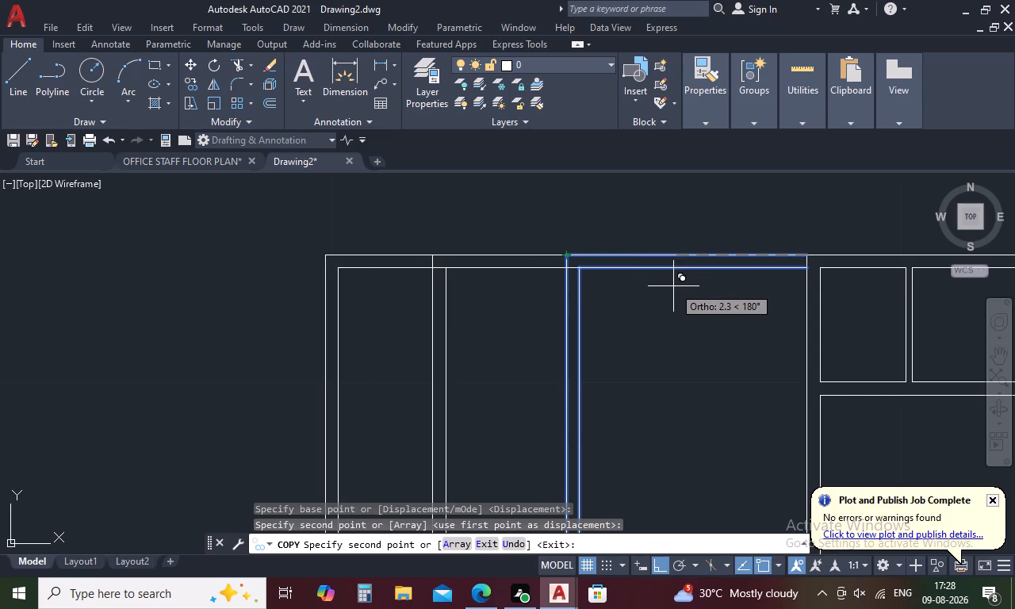
middle_drag(645, 335, 648, 337)
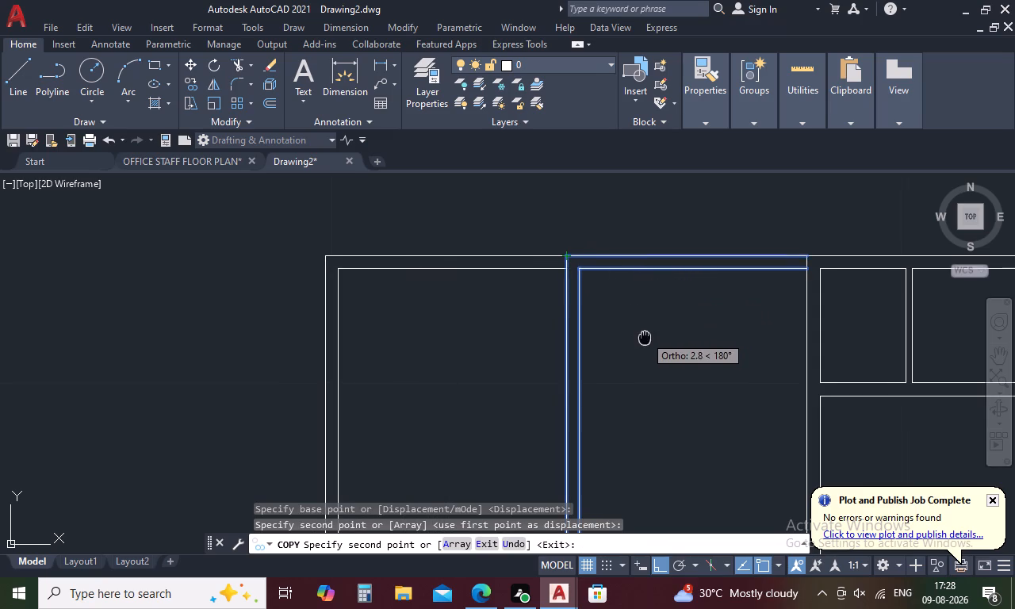
middle_drag(648, 337, 871, 370)
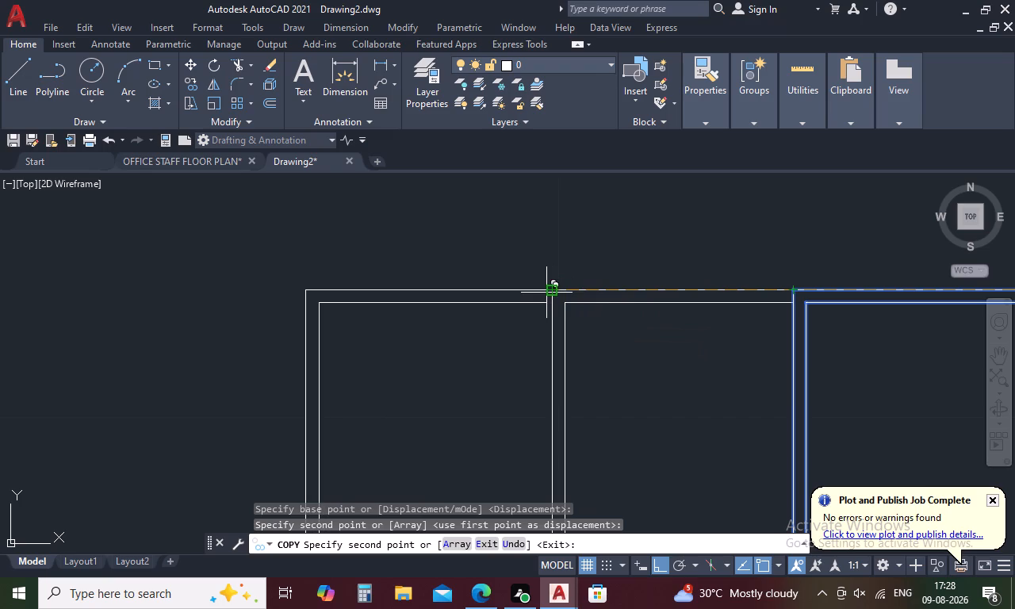
click(548, 293)
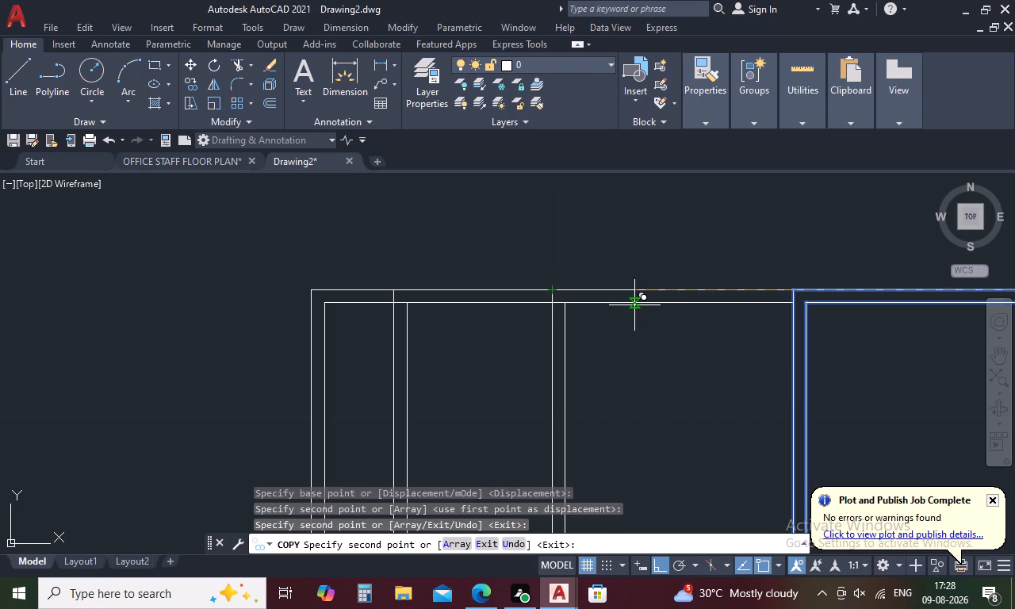
scroll(634, 305, down, 2)
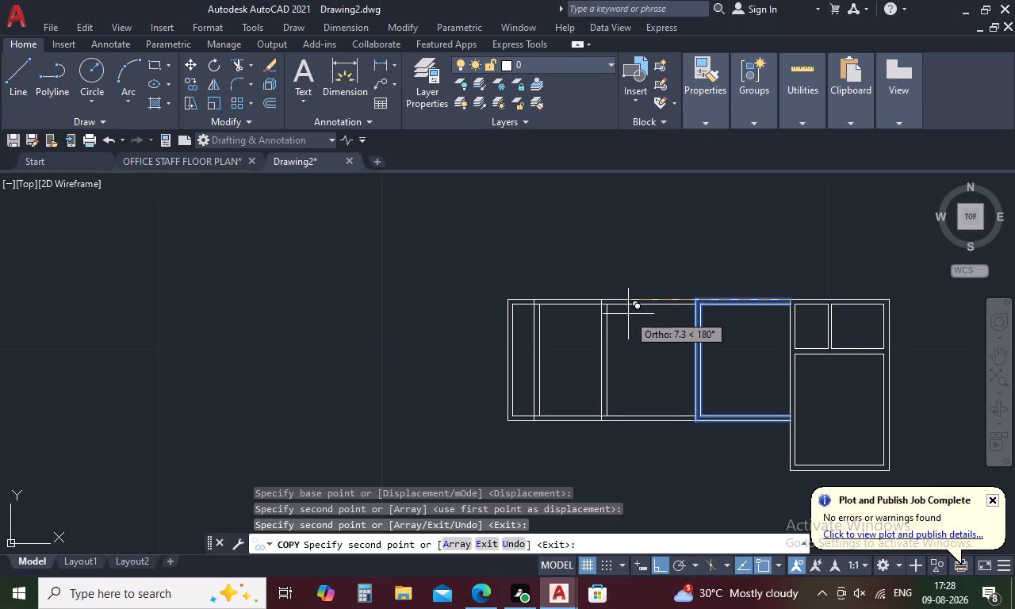
key(Escape)
Trim the wall-line stubs crossing the top and bottom walls between the partitioned room and the first adjoining room.
scroll(613, 354, down, 1)
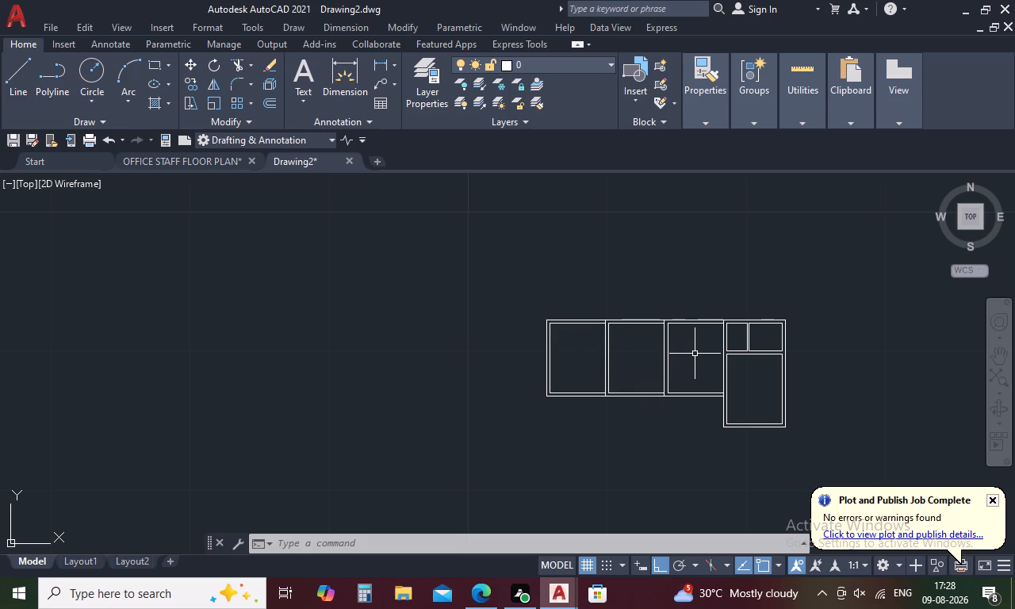
key(Escape)
text(TR)
key(space)
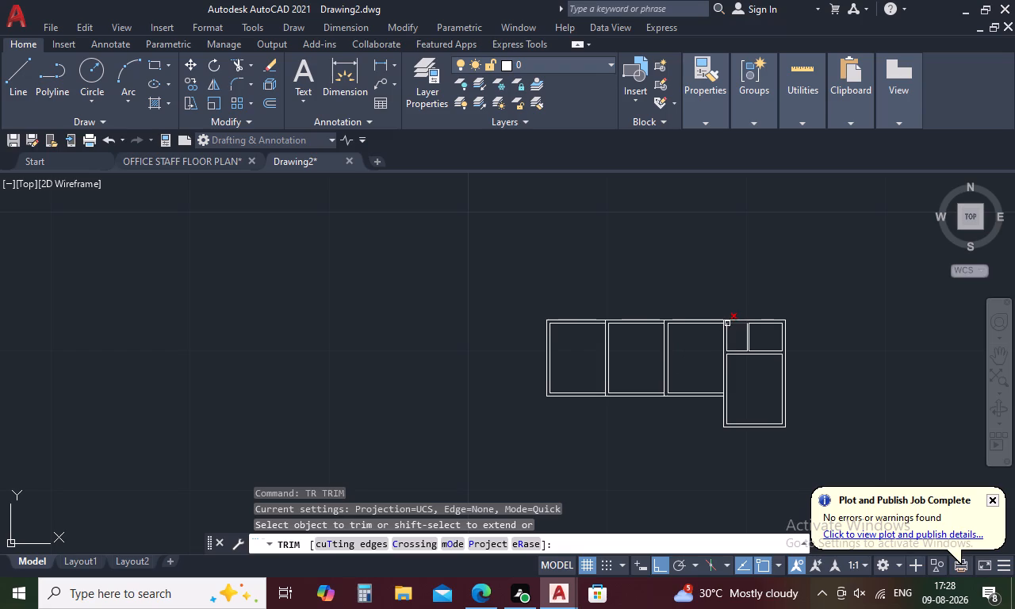
scroll(727, 324, up, 3)
click(689, 319)
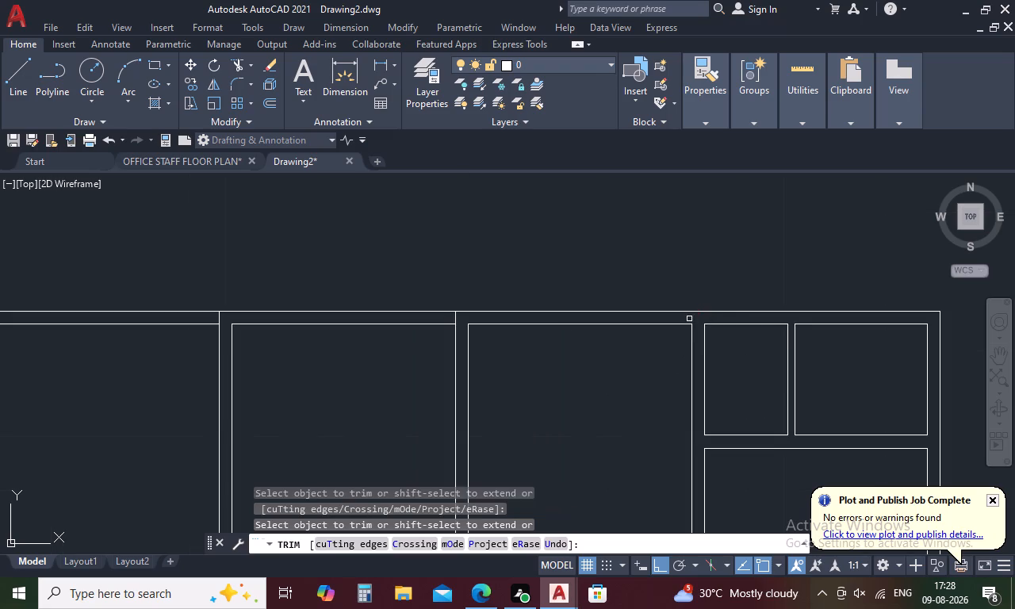
scroll(689, 318, down, 2)
scroll(677, 439, up, 4)
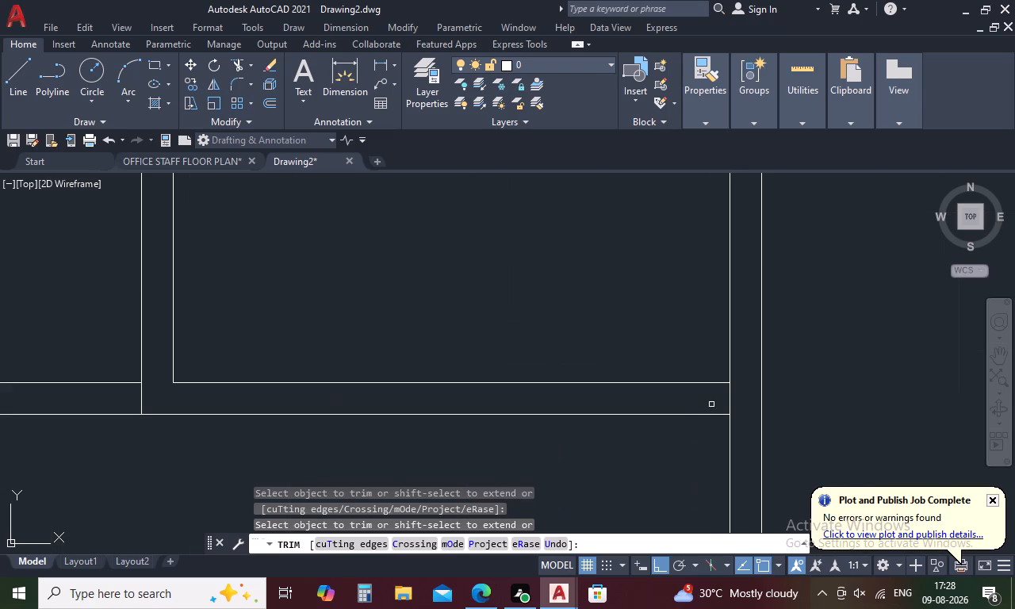
click(731, 400)
scroll(730, 400, down, 4)
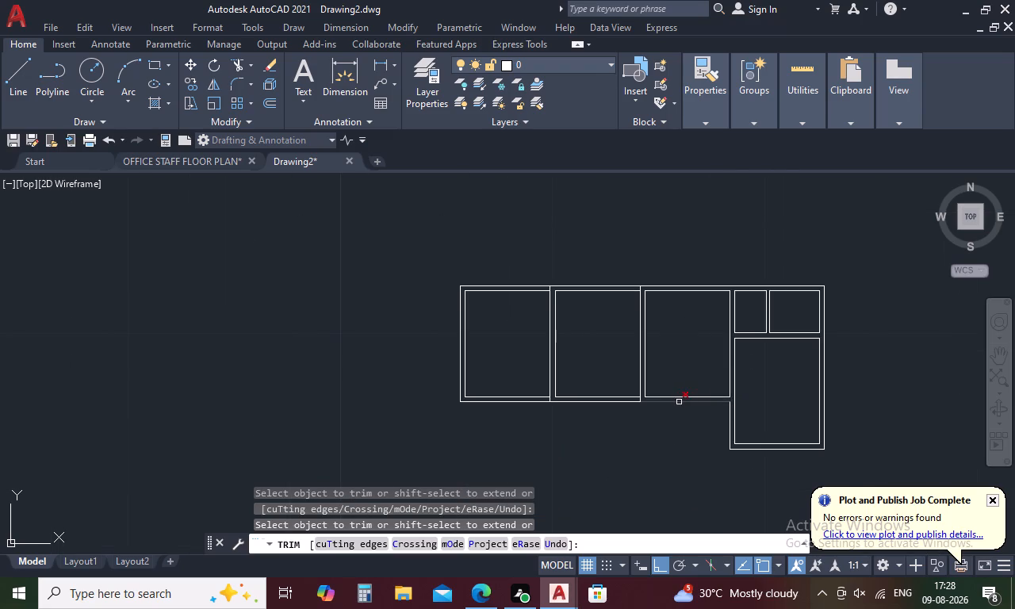
Trim the remaining wall-line stubs crossing the top and bottom walls at the two junctions between the three adjoining rooms.
scroll(626, 404, up, 4)
click(689, 385)
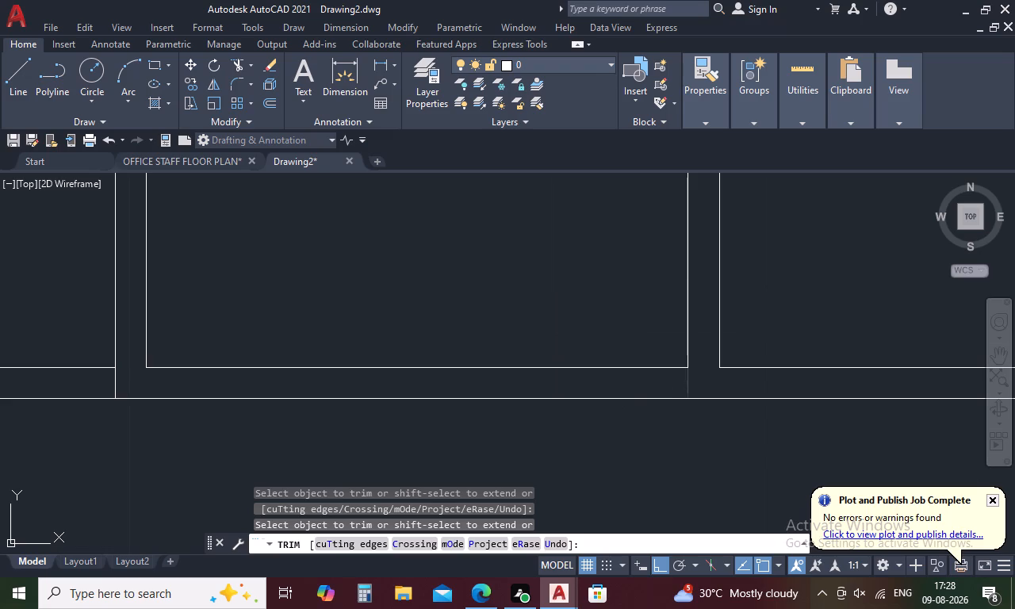
scroll(689, 385, down, 4)
scroll(692, 270, up, 4)
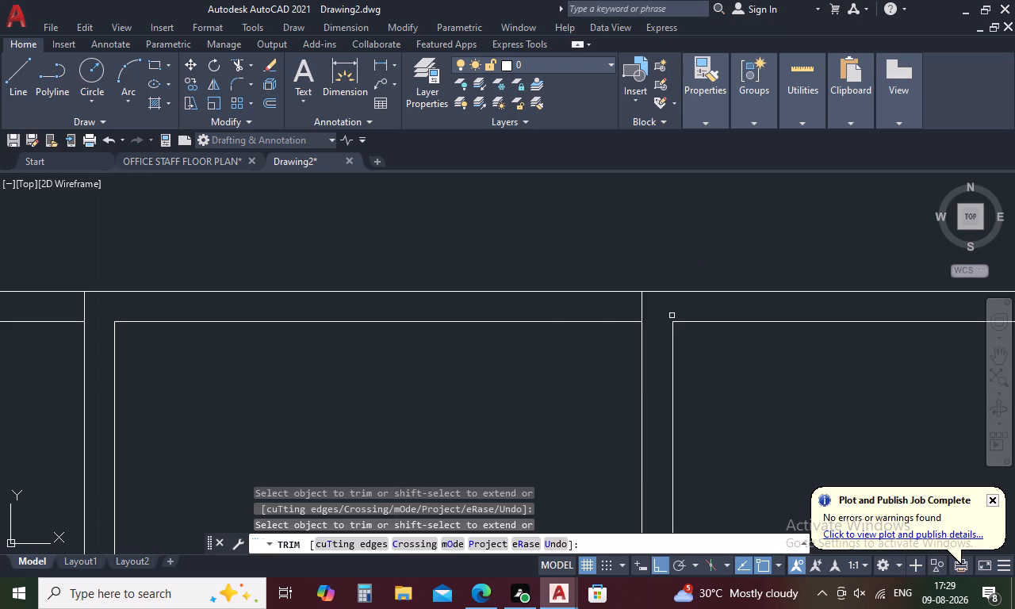
drag(663, 309, 622, 309)
scroll(622, 309, down, 4)
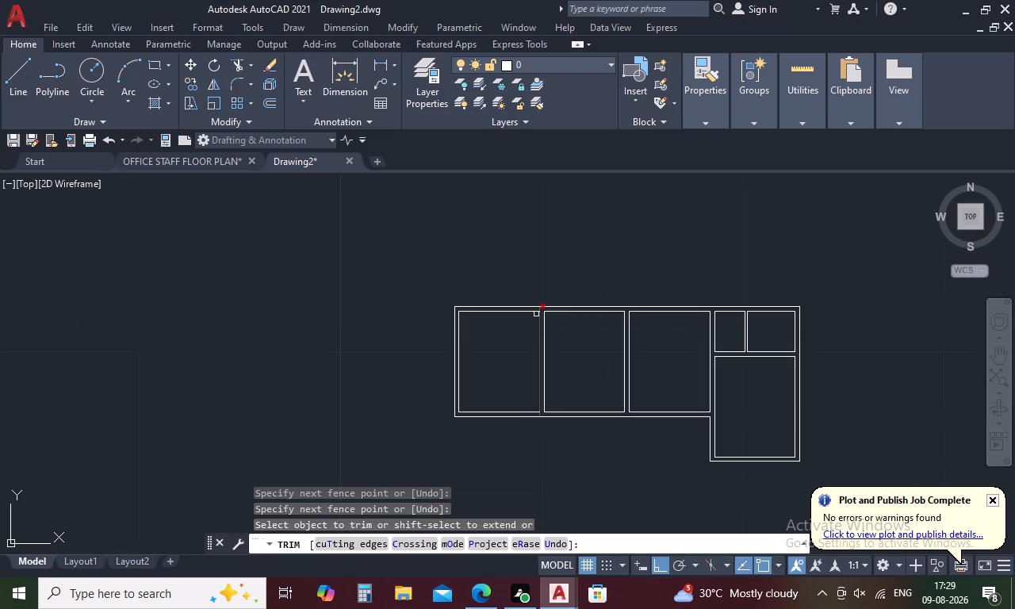
scroll(536, 309, up, 4)
drag(564, 304, 529, 304)
scroll(527, 304, down, 4)
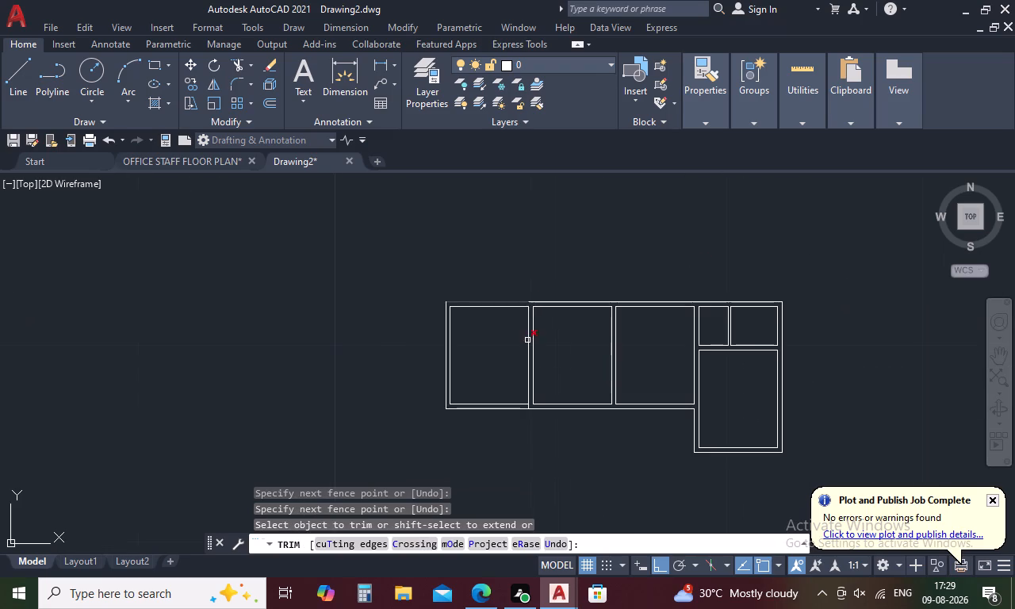
scroll(522, 424, up, 4)
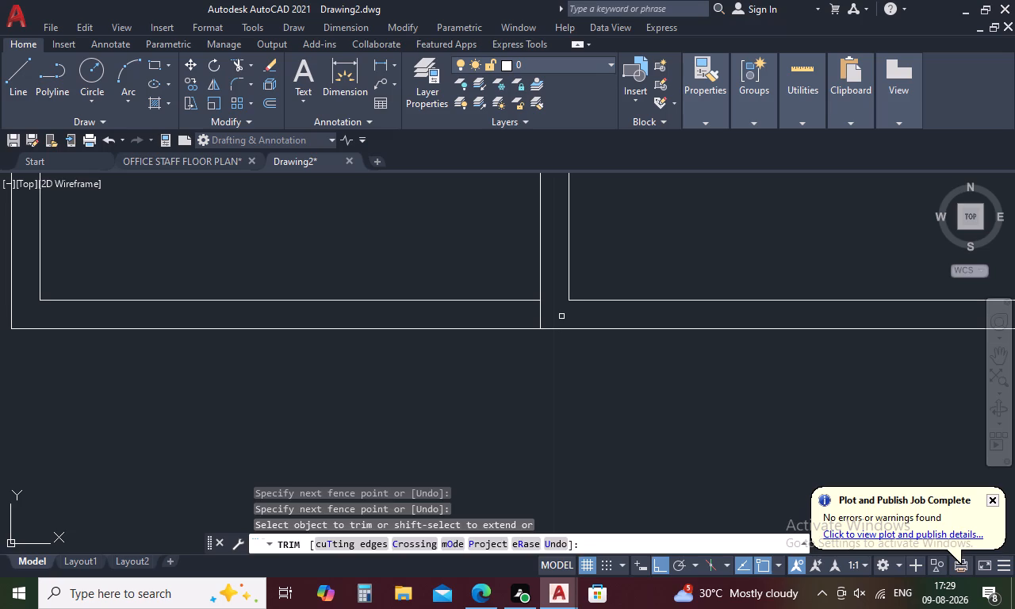
drag(561, 316, 528, 312)
scroll(525, 313, down, 4)
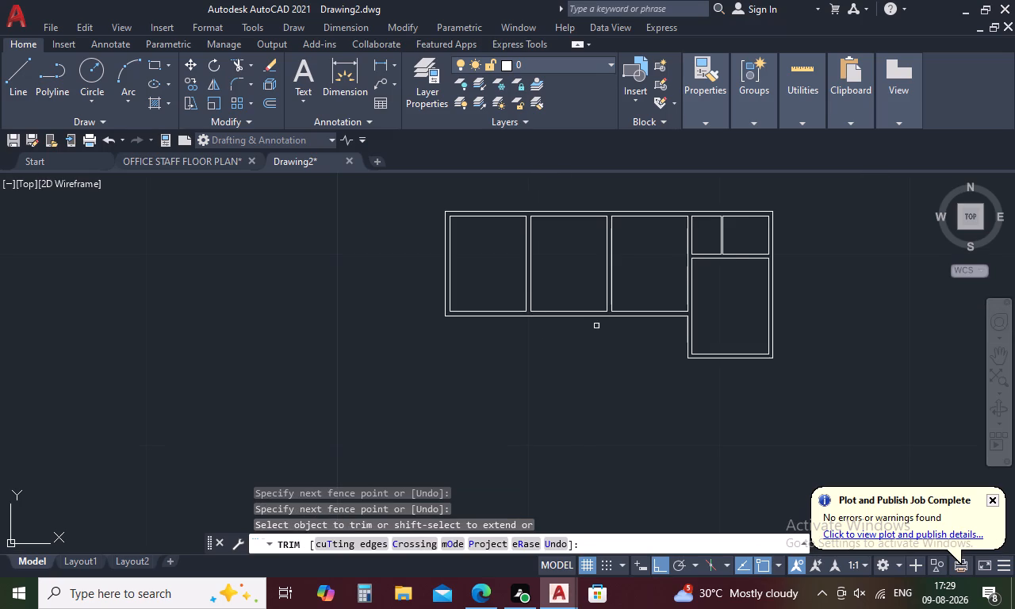
key(Escape)
key(Escape)
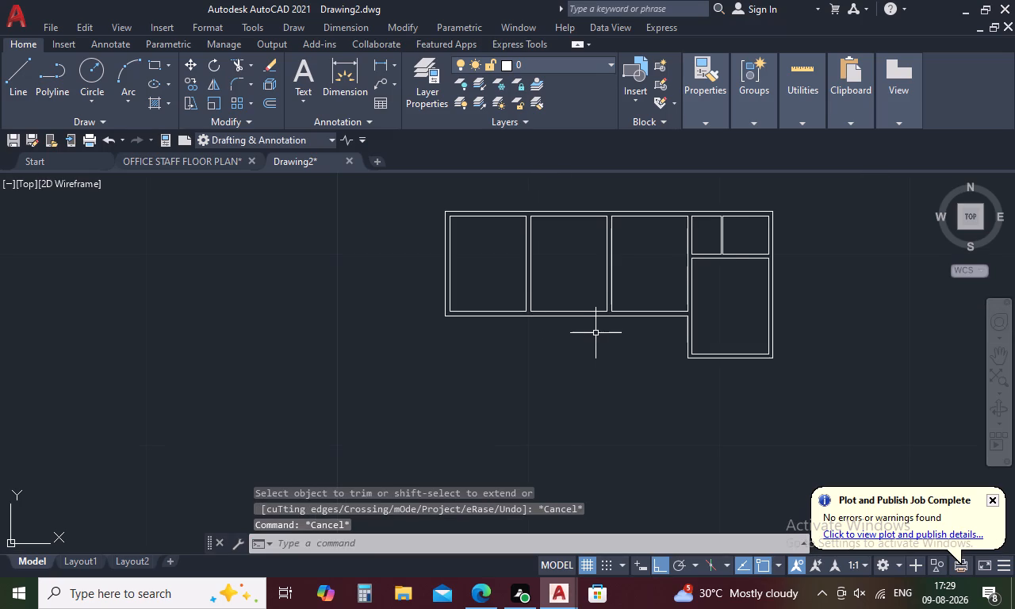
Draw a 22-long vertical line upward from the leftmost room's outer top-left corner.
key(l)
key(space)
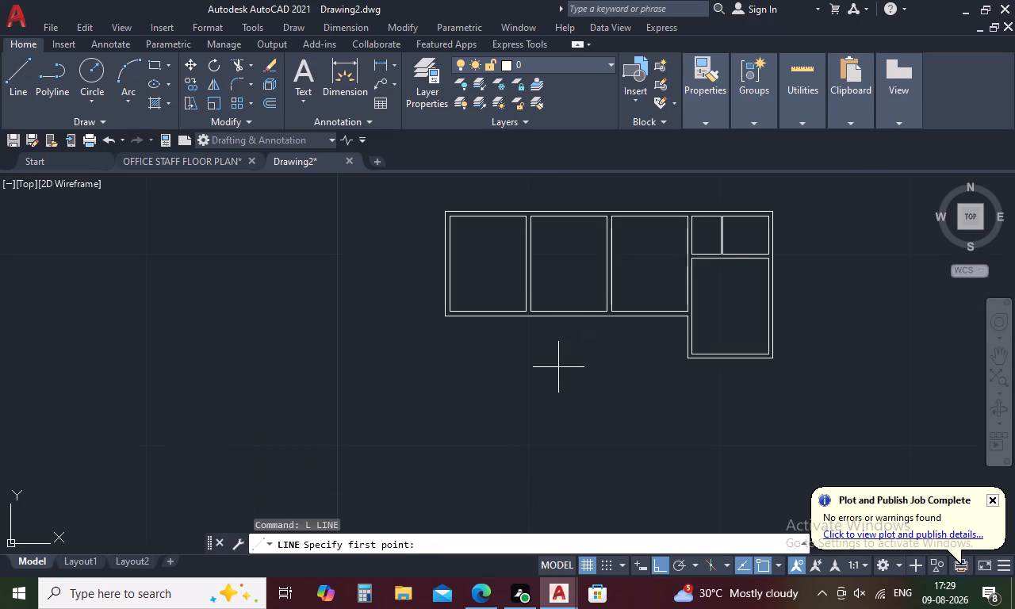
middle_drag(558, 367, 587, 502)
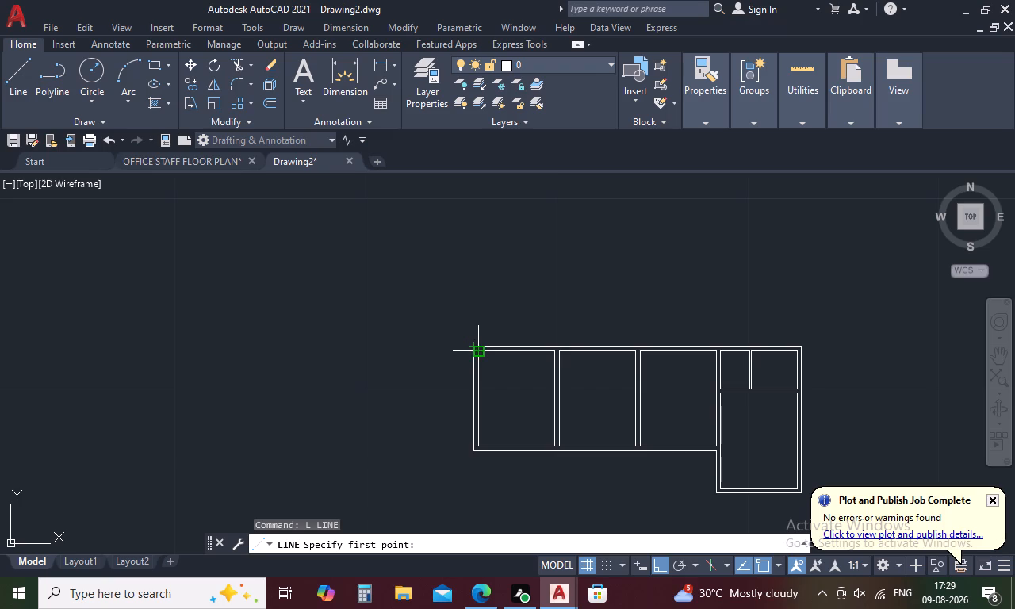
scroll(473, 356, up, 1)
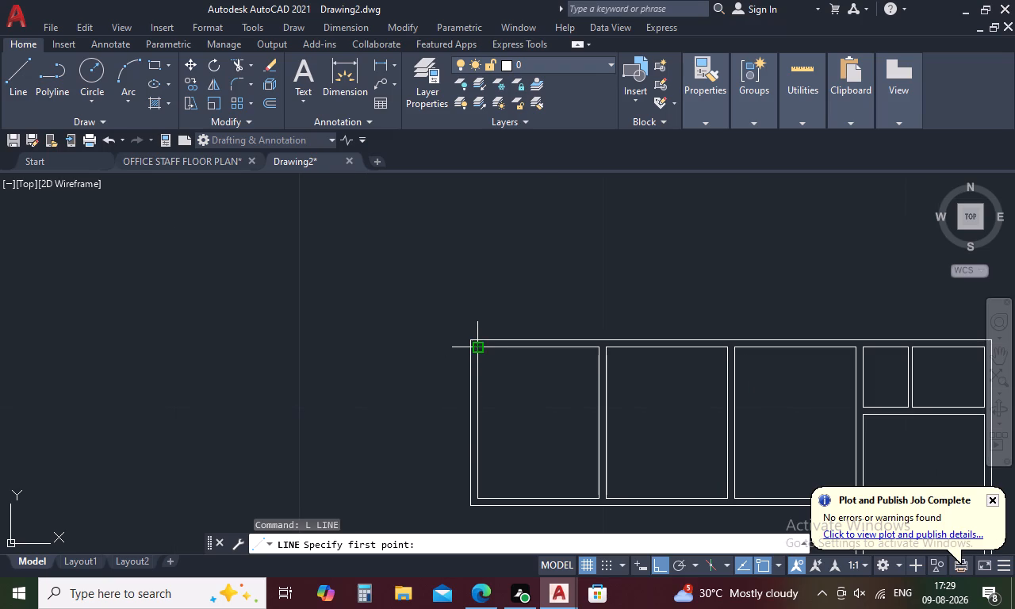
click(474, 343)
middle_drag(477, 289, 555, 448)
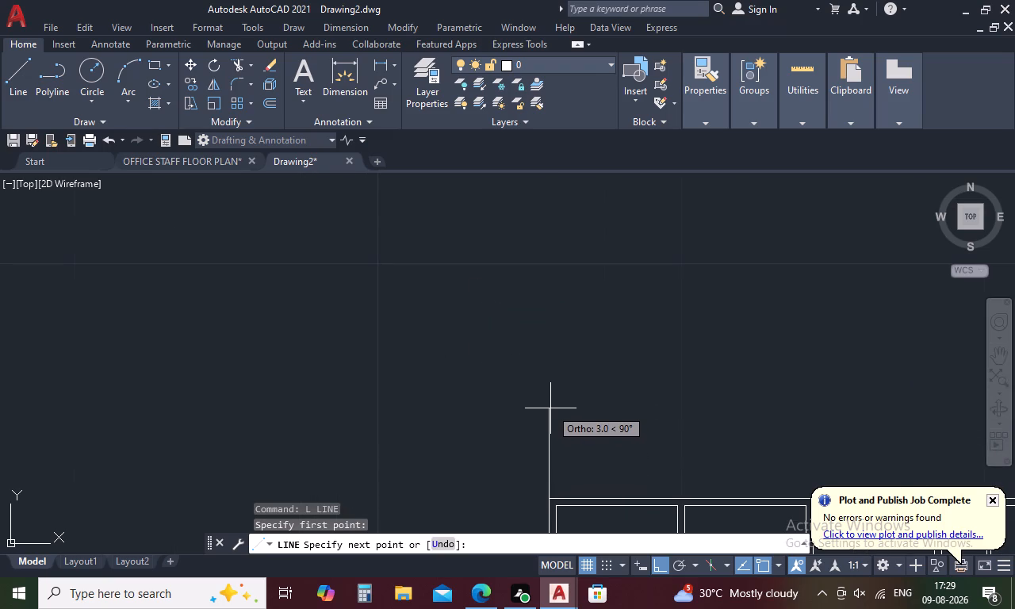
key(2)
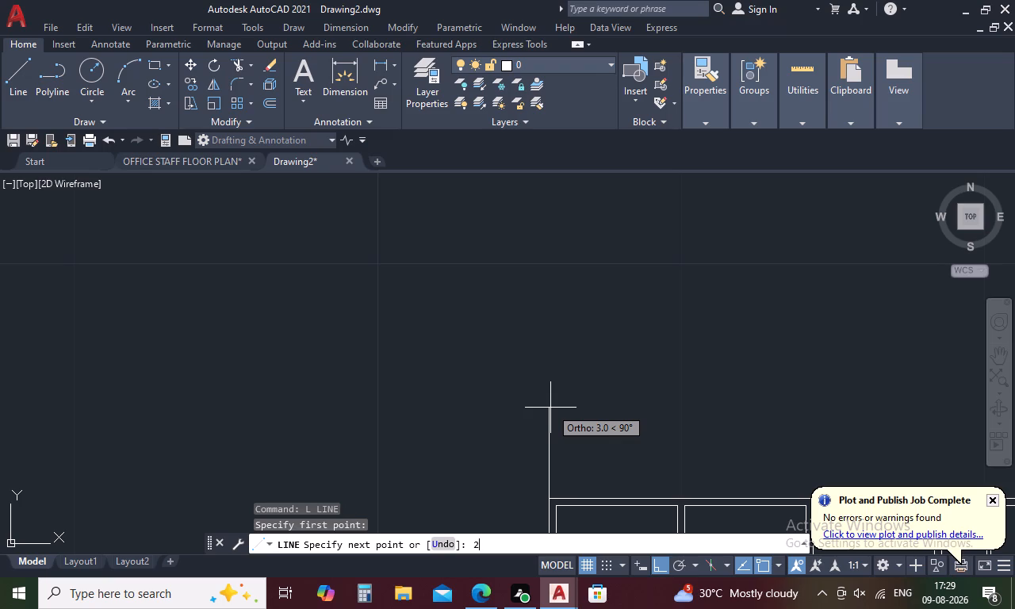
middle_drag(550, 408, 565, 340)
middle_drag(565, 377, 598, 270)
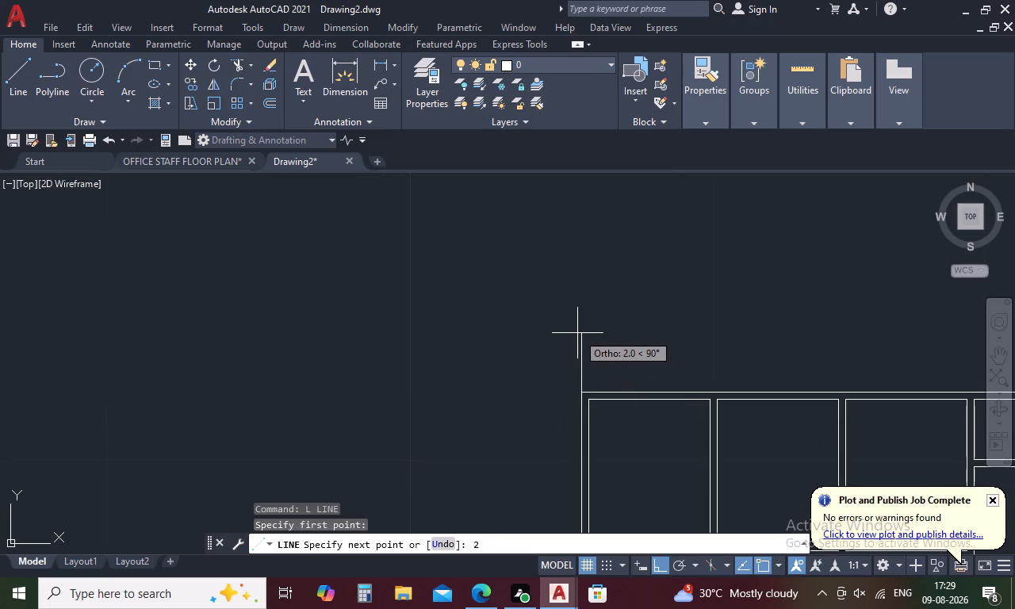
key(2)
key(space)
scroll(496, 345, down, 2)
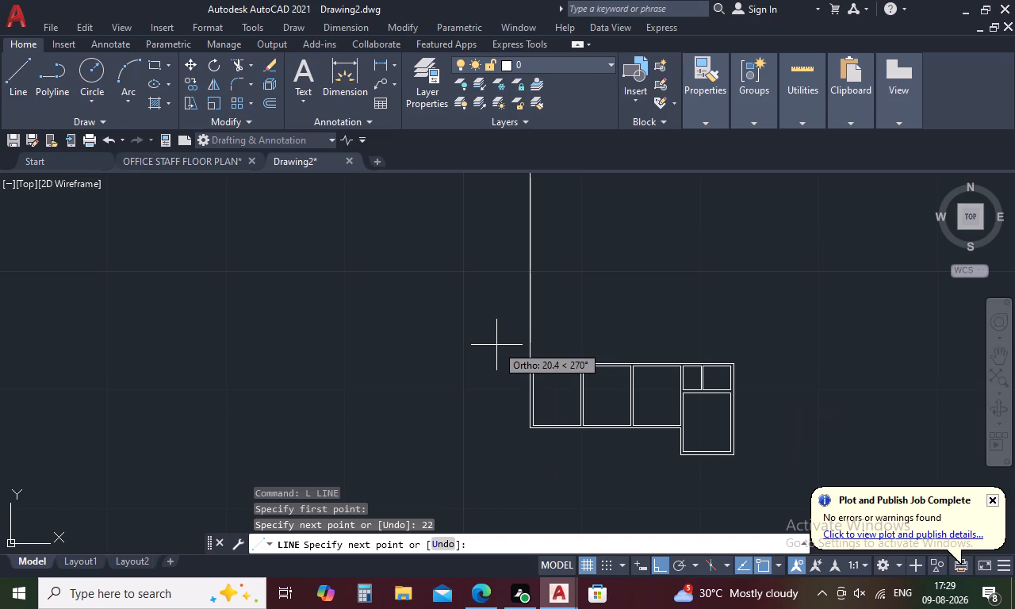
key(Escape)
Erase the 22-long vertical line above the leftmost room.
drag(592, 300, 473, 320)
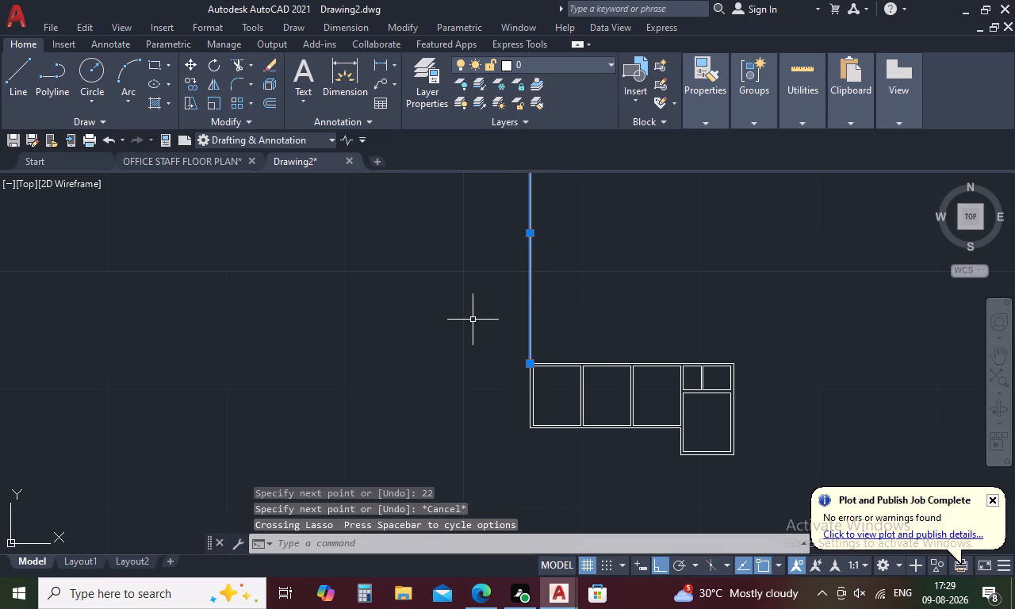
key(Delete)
Draw a 2-long vertical line upward from the leftmost room's outer top-left corner.
text(L)
key(space)
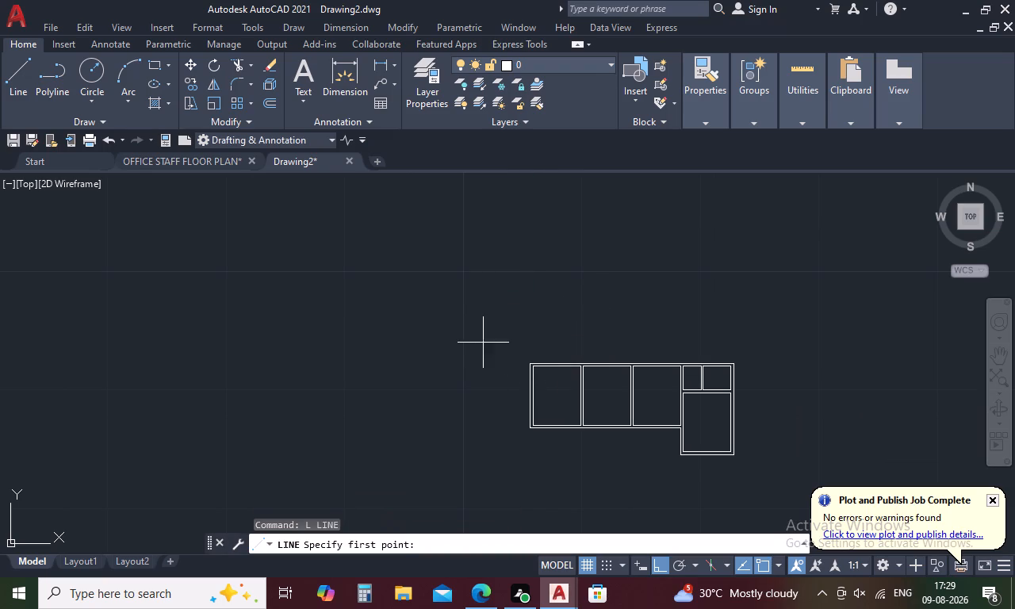
click(530, 364)
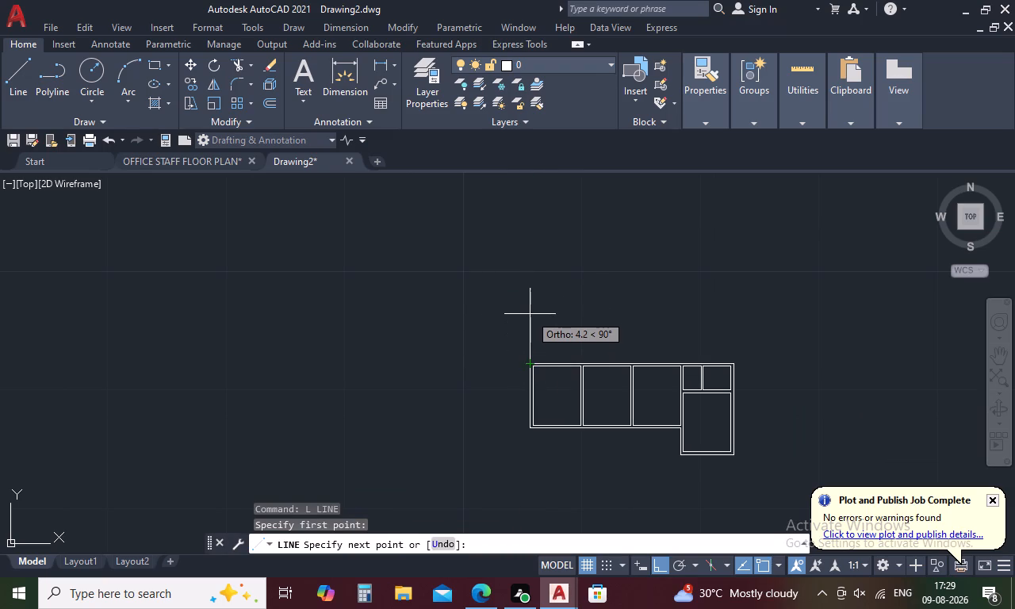
key(2)
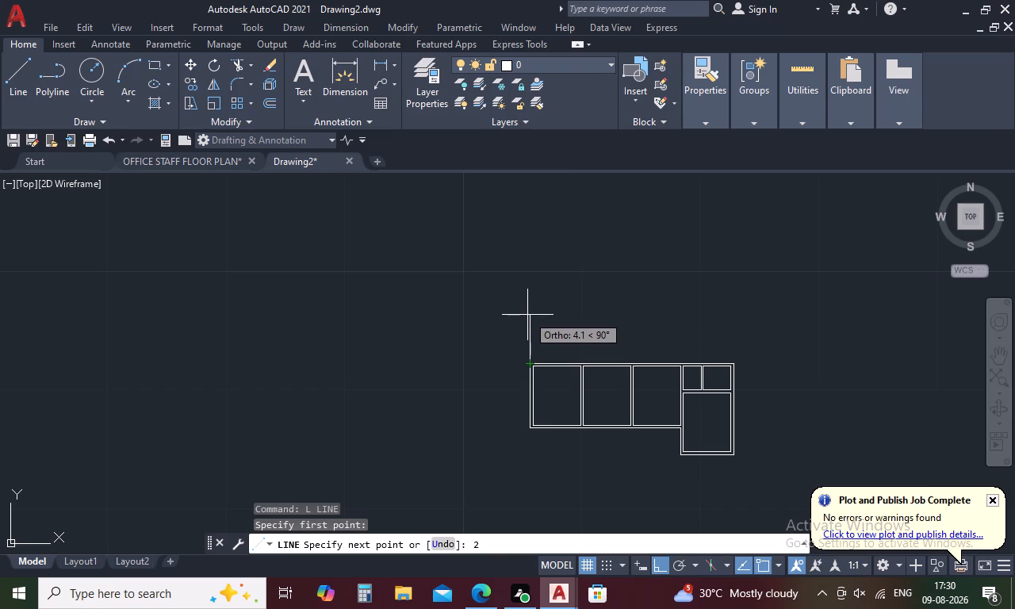
key(space)
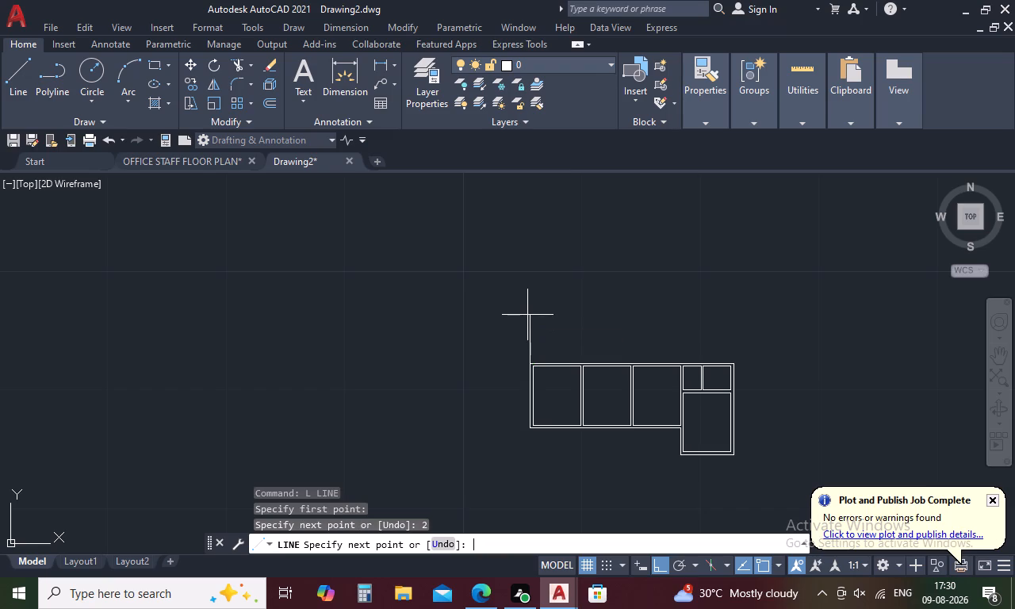
key(Escape)
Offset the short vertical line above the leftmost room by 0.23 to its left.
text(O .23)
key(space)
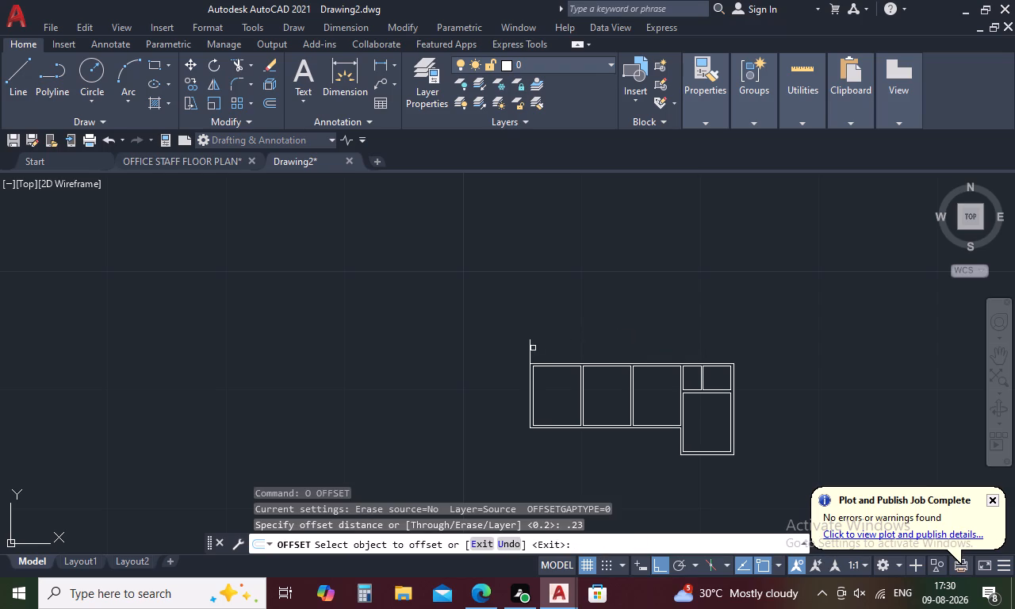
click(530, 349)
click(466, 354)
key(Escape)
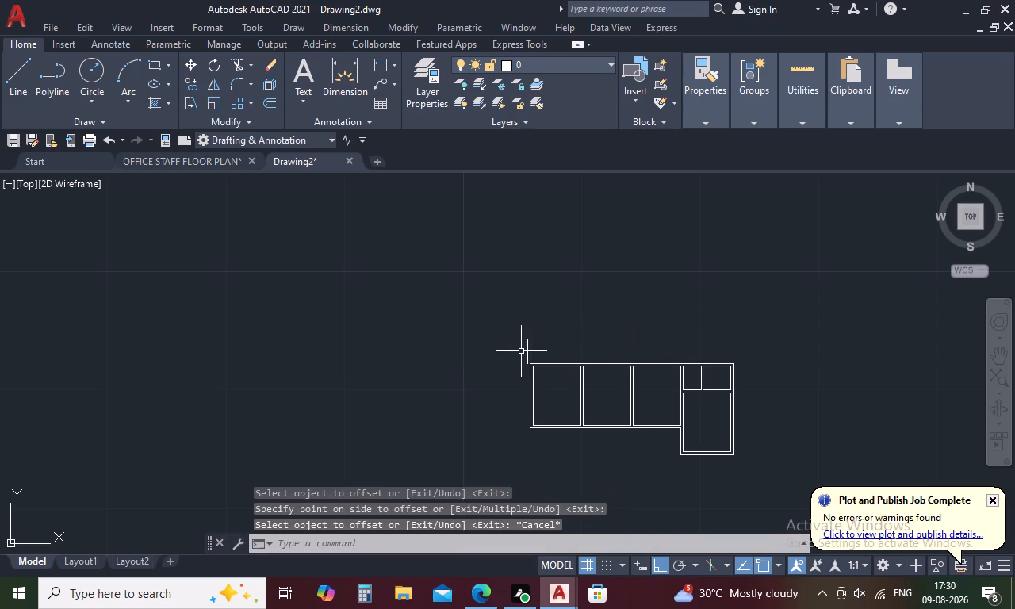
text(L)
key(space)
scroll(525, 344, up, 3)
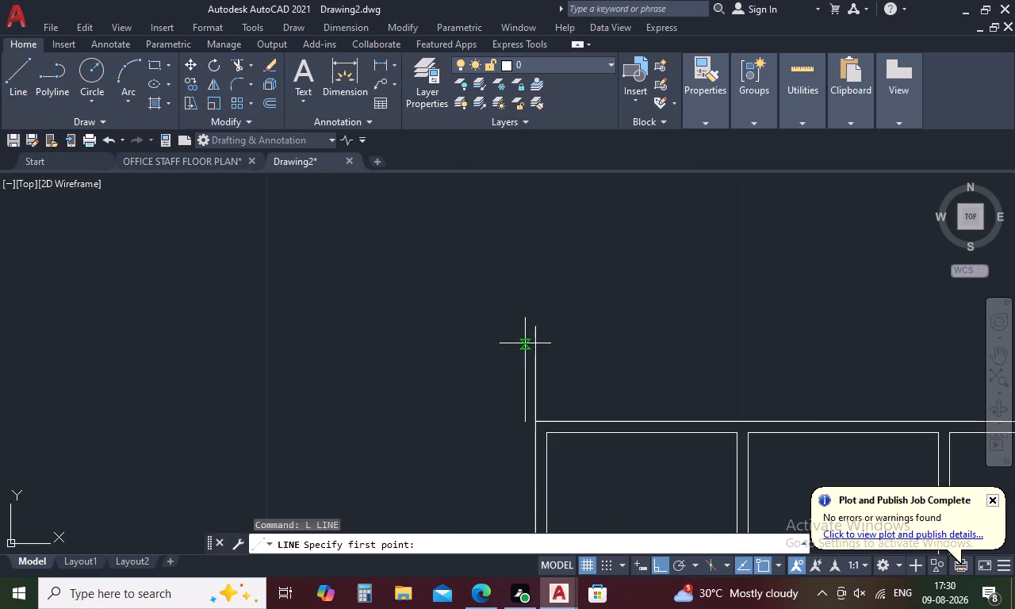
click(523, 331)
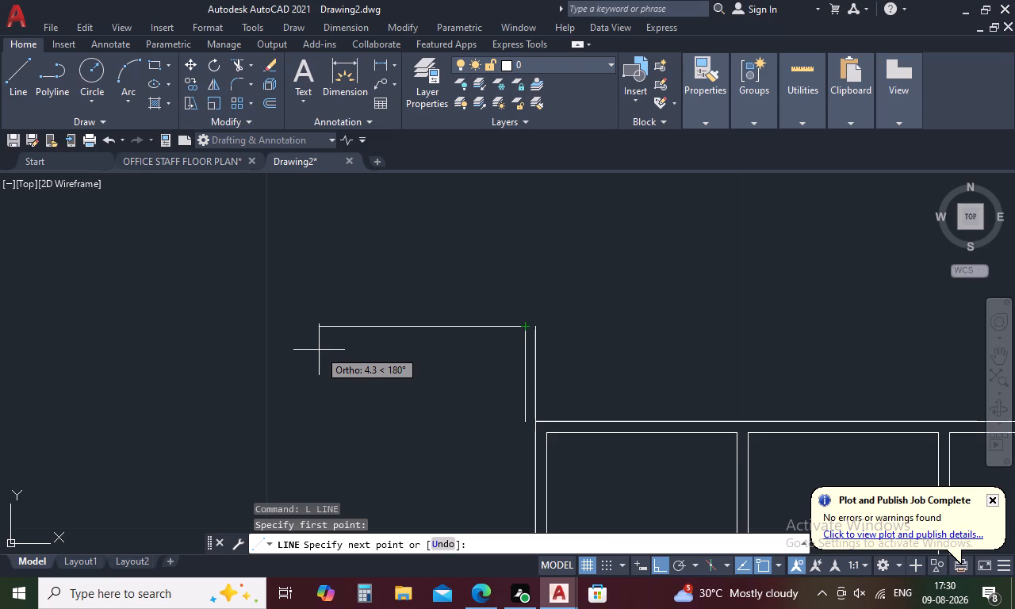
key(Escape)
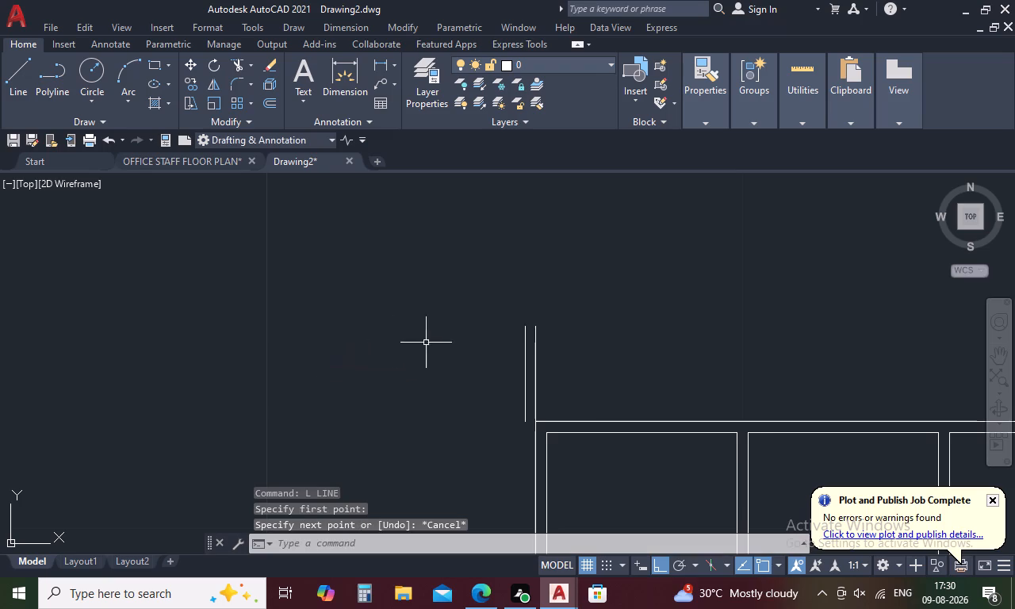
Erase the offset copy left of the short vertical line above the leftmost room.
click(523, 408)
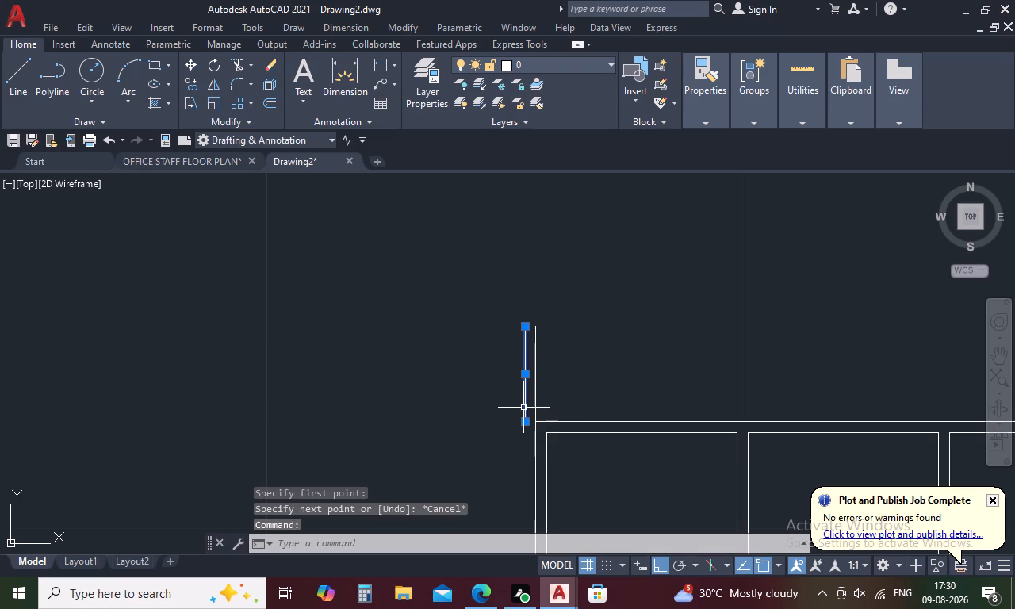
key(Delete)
Draw a 1.5-long horizontal line leftward from the top end of the short vertical line.
scroll(520, 405, down, 3)
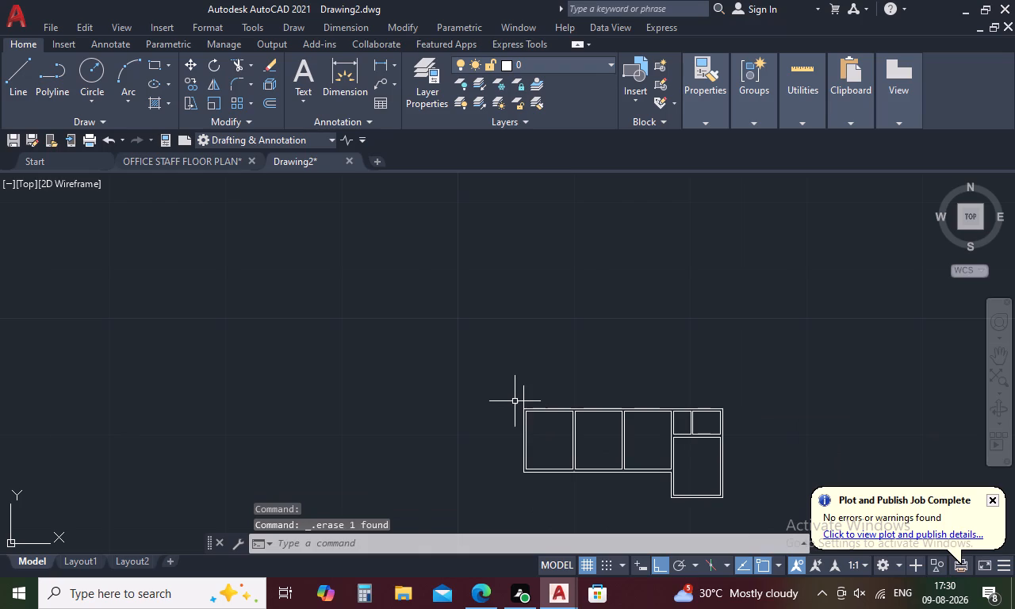
scroll(514, 401, up, 2)
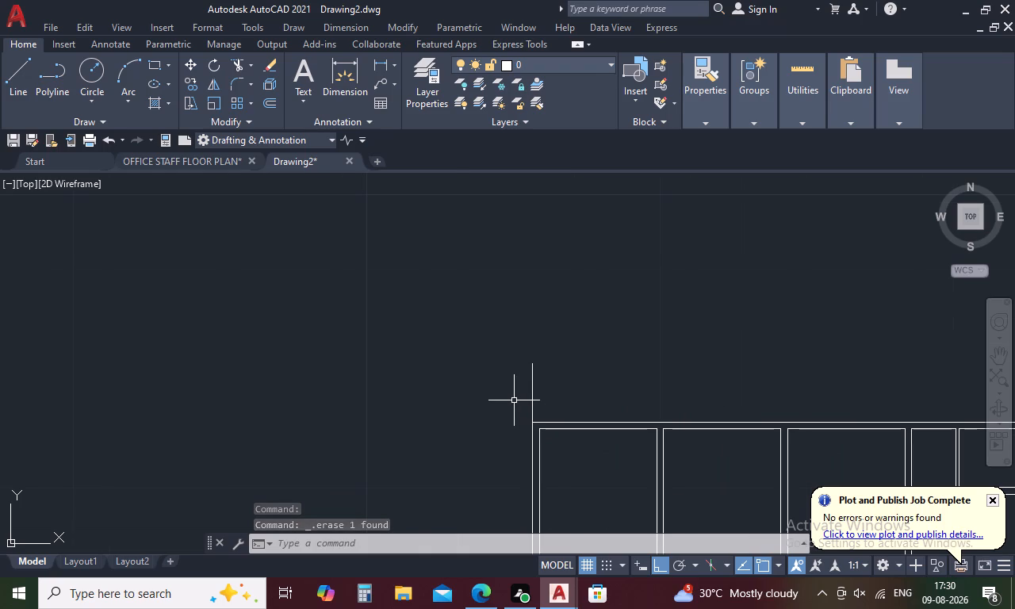
middle_drag(515, 405, 534, 406)
key(Escape)
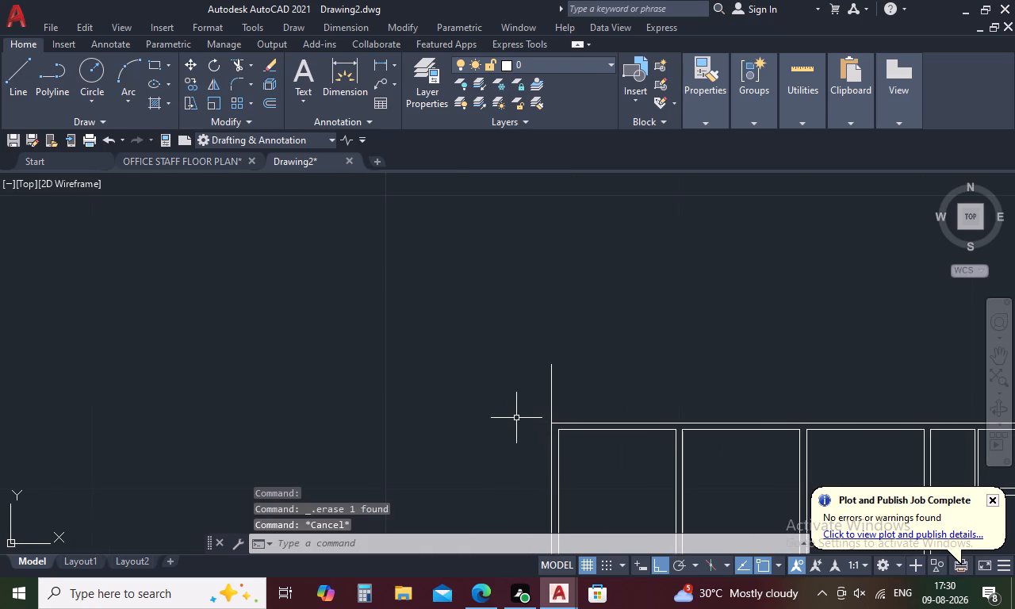
key(l)
key(space)
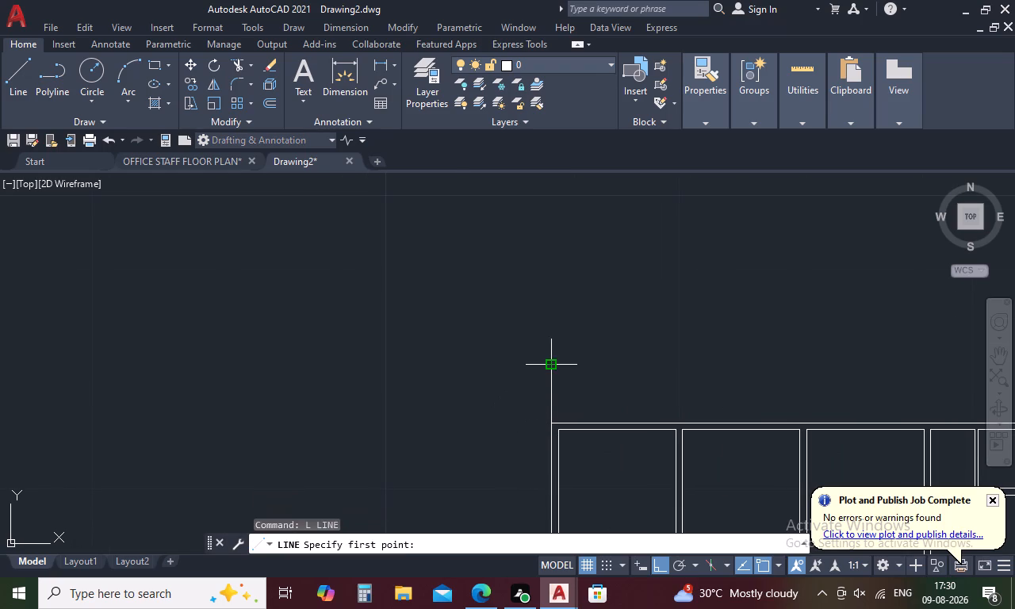
click(550, 367)
text(1.)
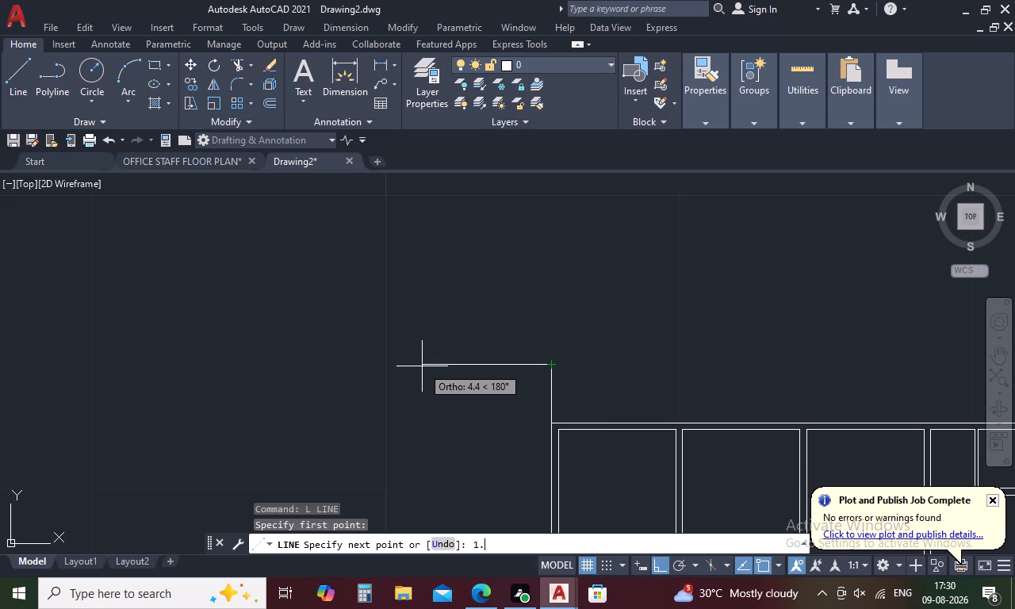
key(5)
key(space)
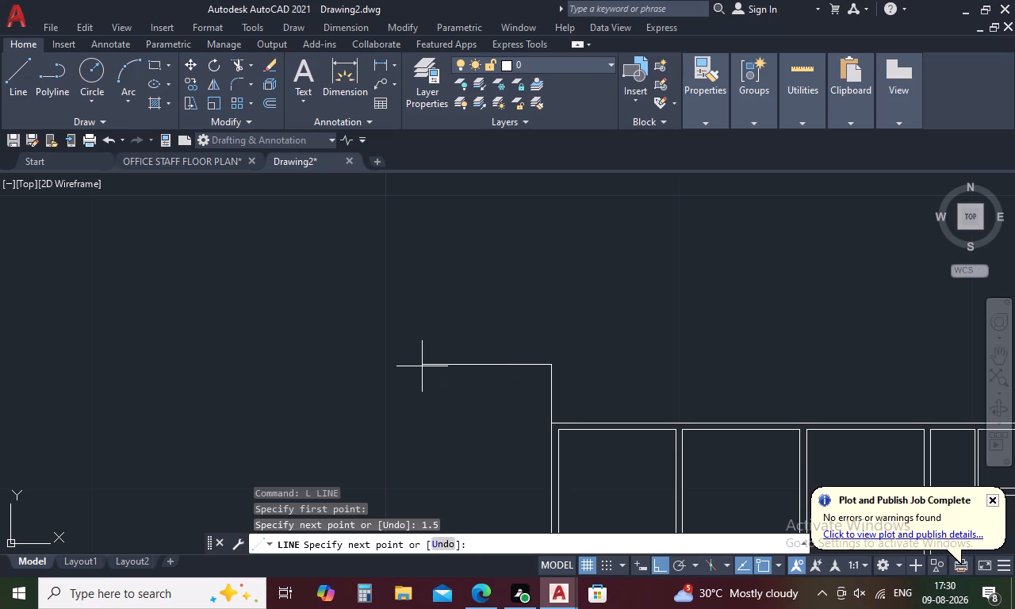
key(Escape)
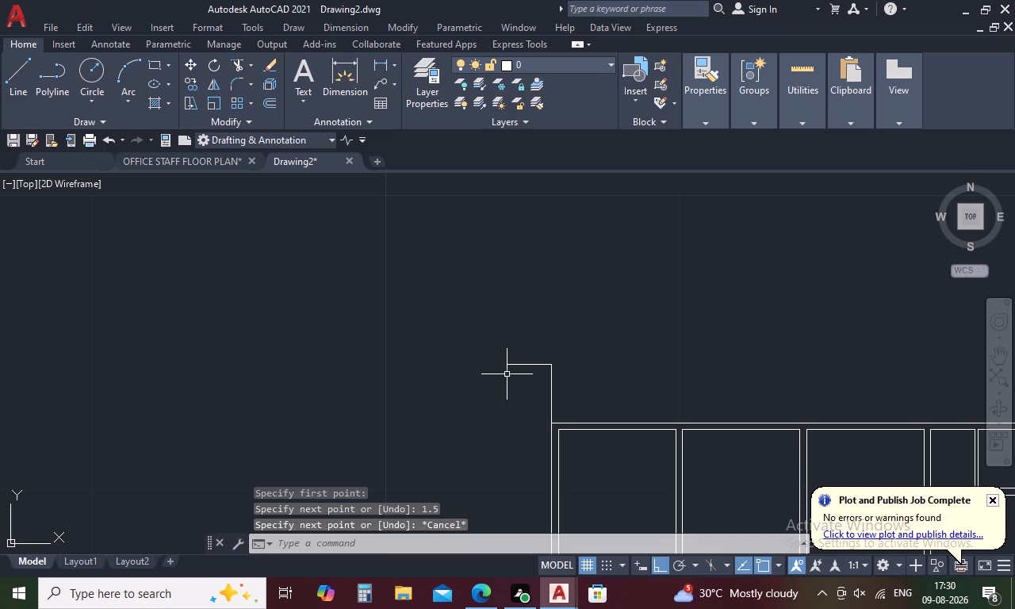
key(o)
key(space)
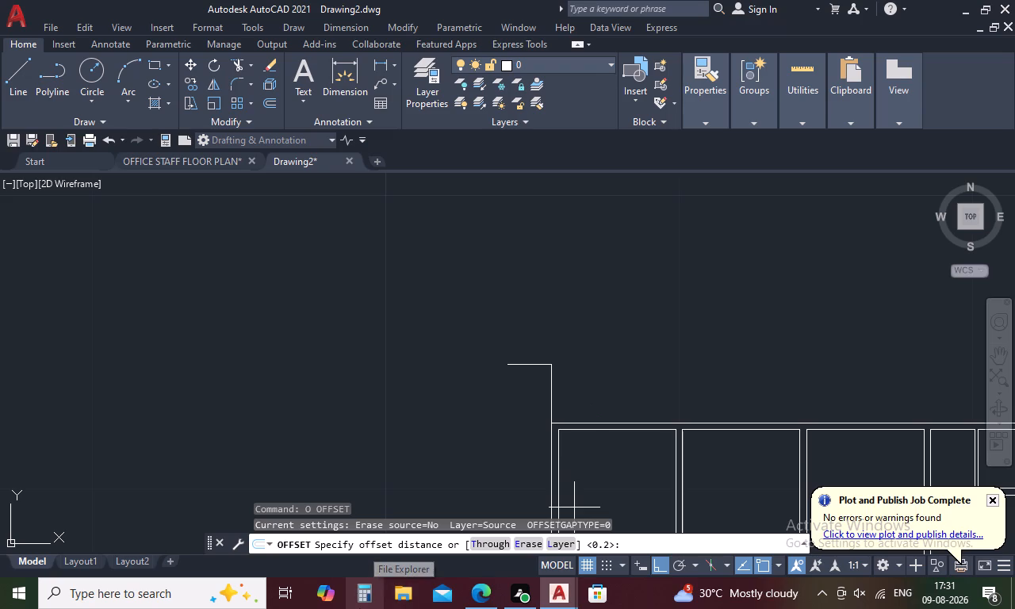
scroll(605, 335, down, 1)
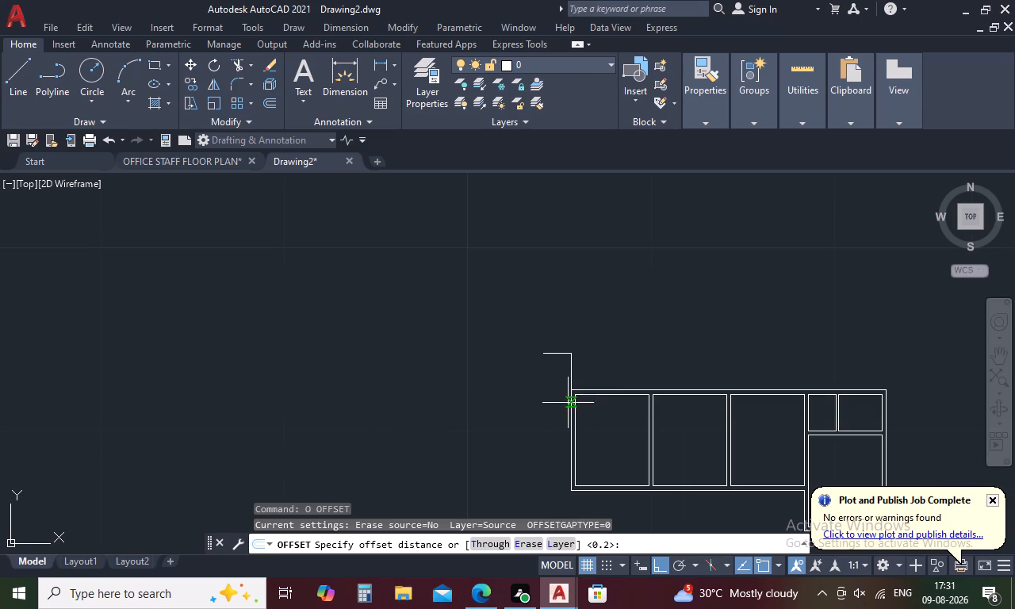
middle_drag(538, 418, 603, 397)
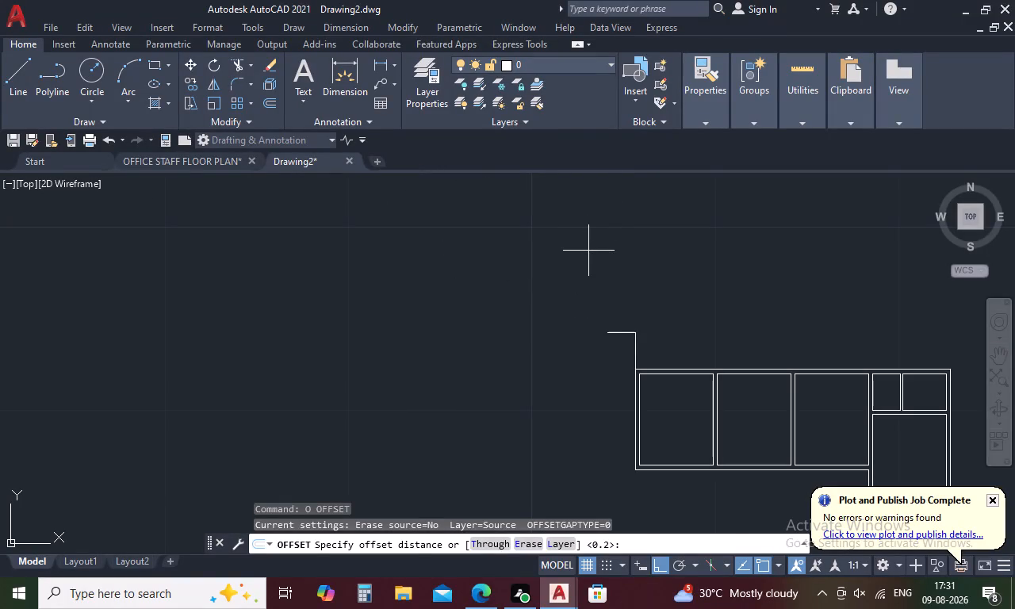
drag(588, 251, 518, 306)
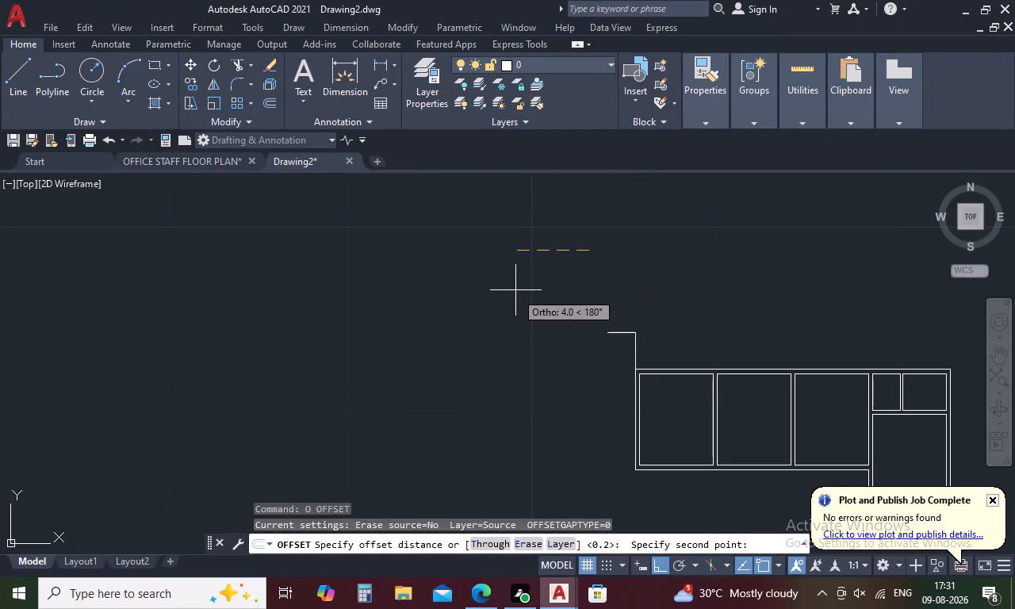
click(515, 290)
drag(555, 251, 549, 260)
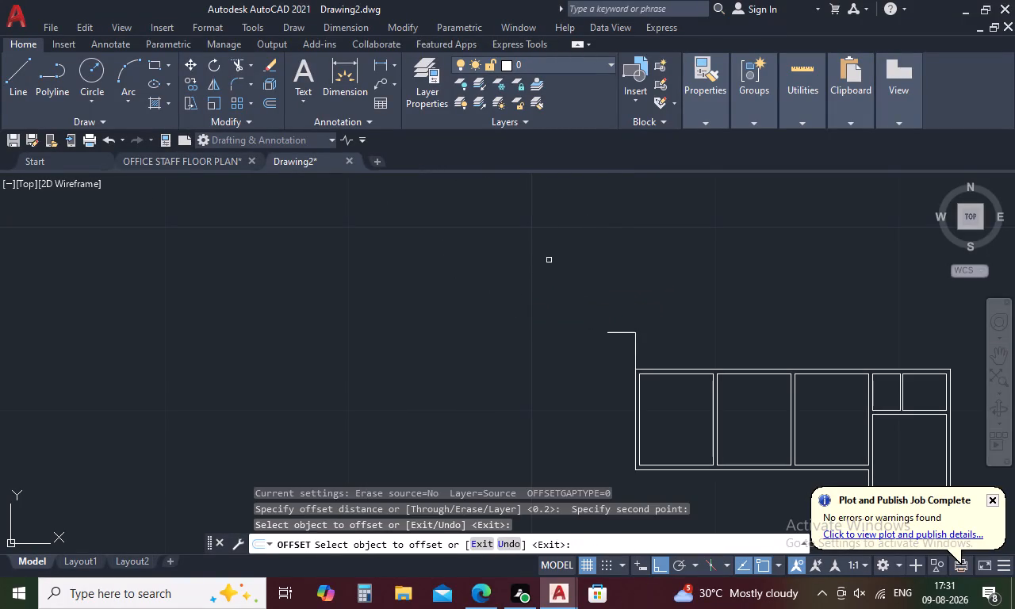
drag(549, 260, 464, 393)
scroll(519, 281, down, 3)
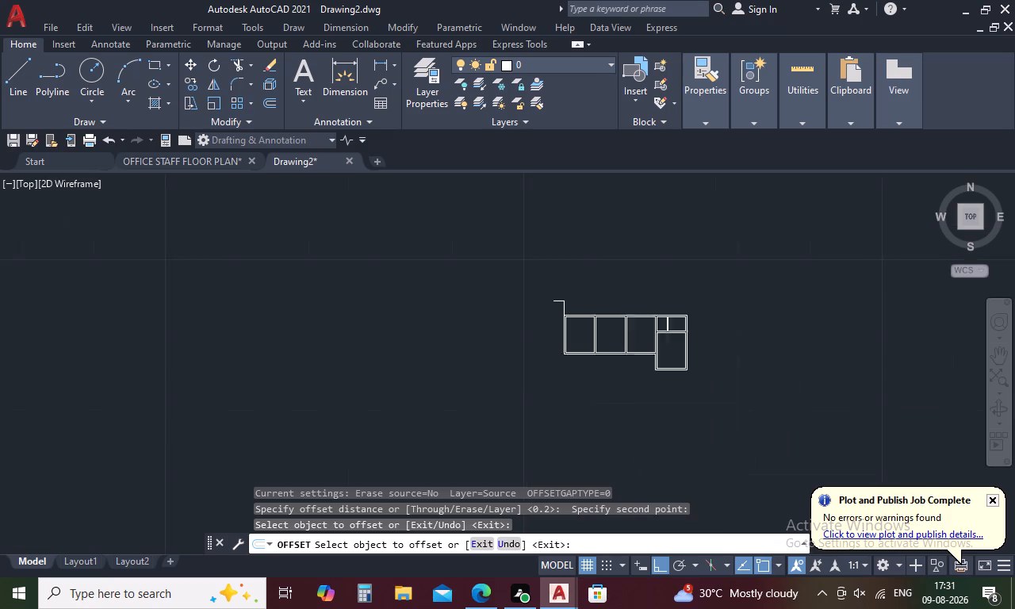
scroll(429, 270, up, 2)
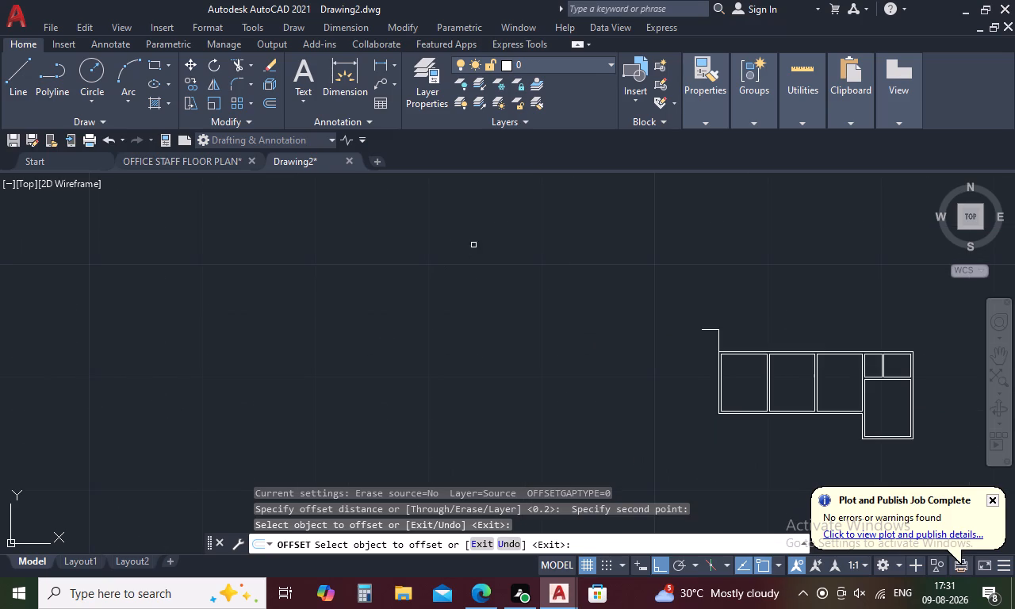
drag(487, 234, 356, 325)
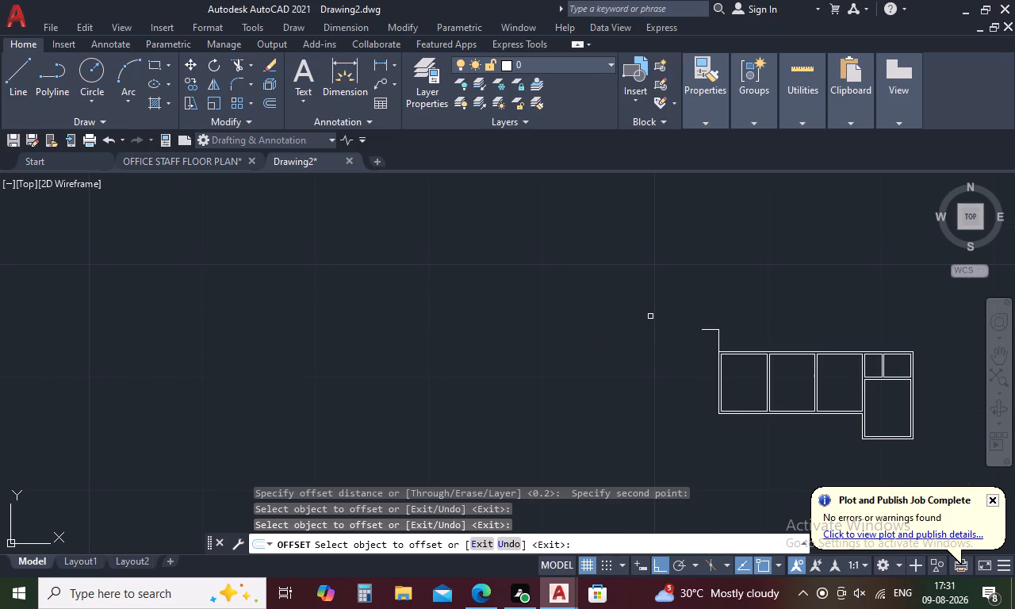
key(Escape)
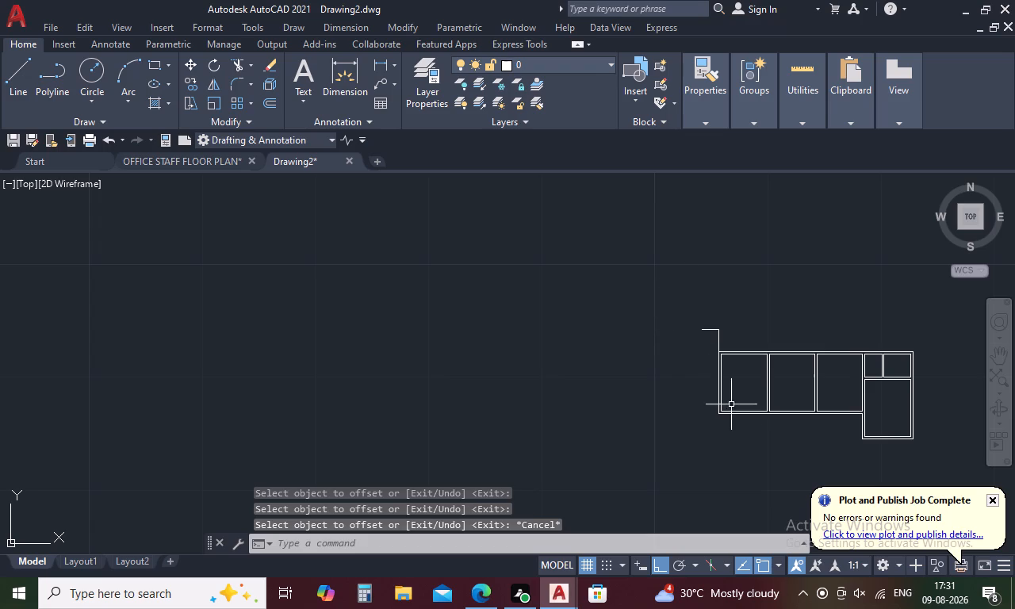
Offset the short vertical line 0.23 to the right and the 1.5-long horizontal line 0.23 upward.
scroll(724, 327, up, 2)
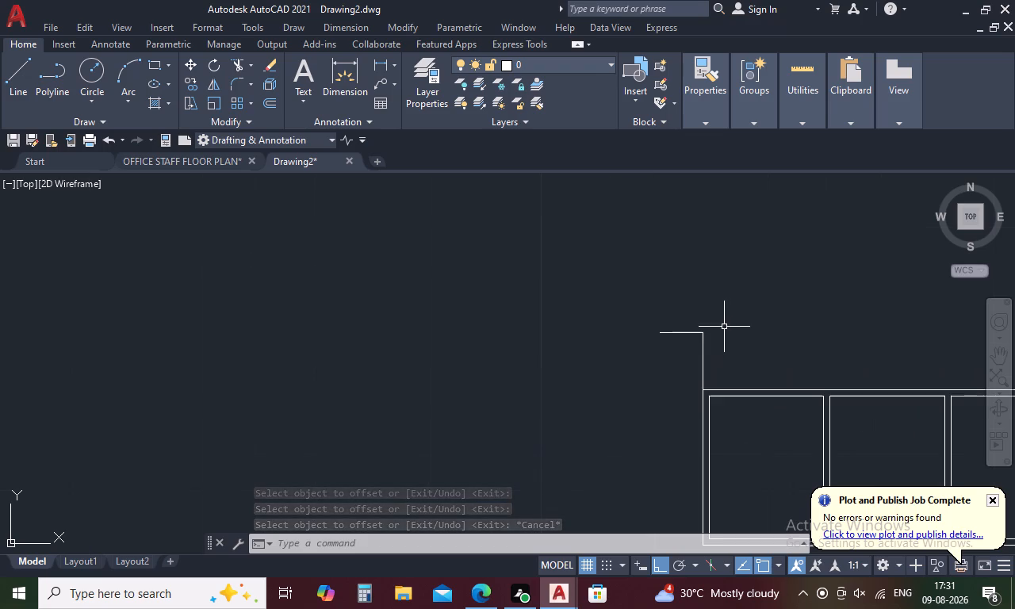
key(Escape)
text(O)
key(space)
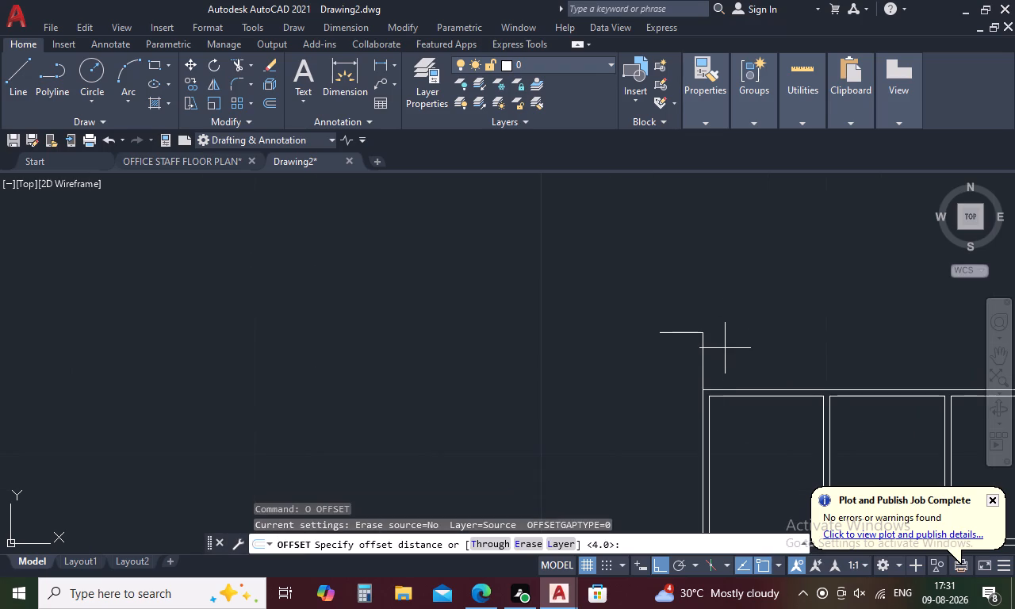
key(period)
text(23)
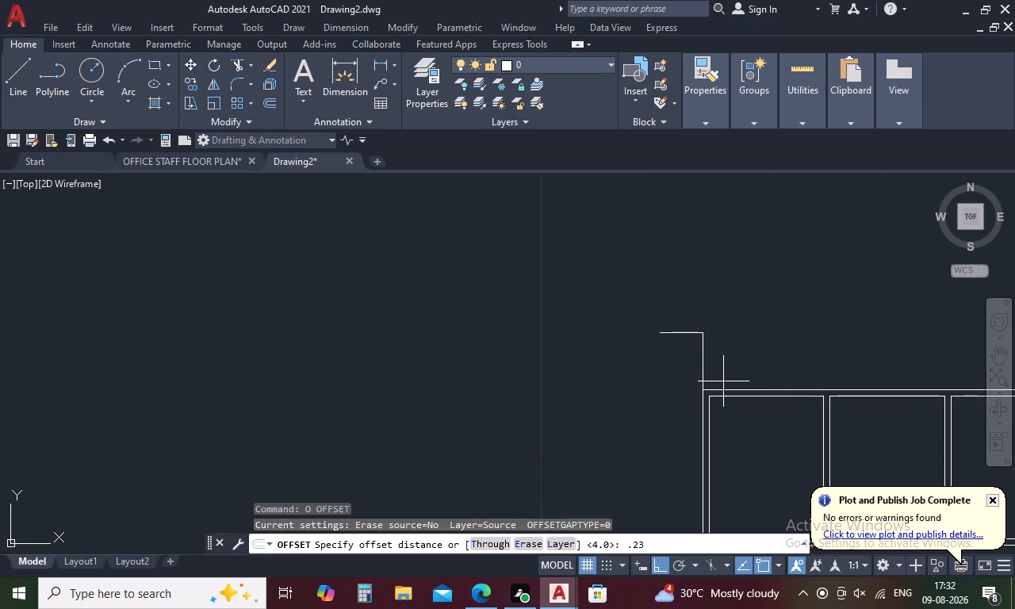
key(space)
click(704, 373)
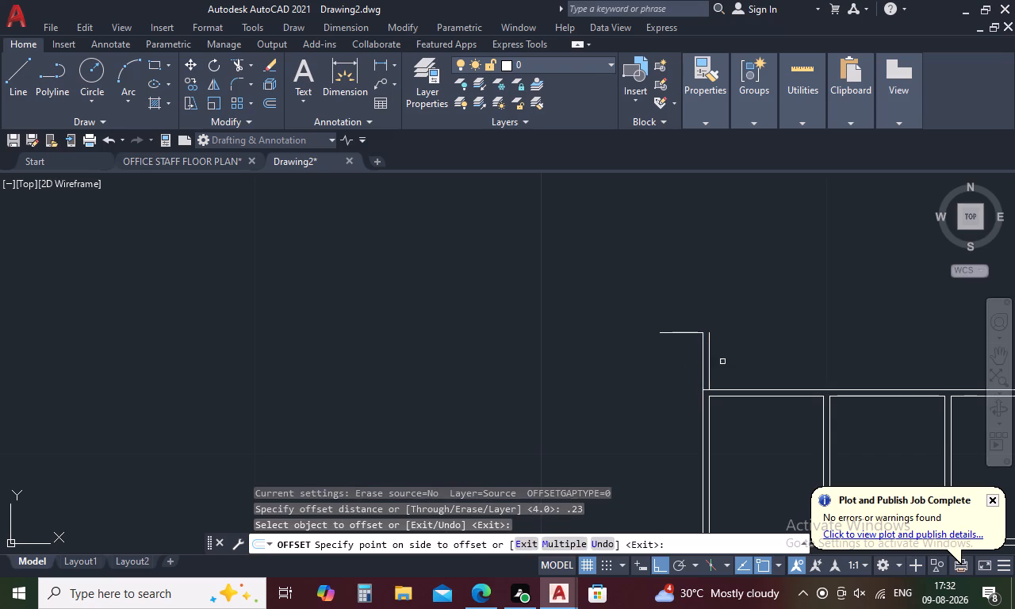
click(722, 362)
click(684, 332)
click(684, 306)
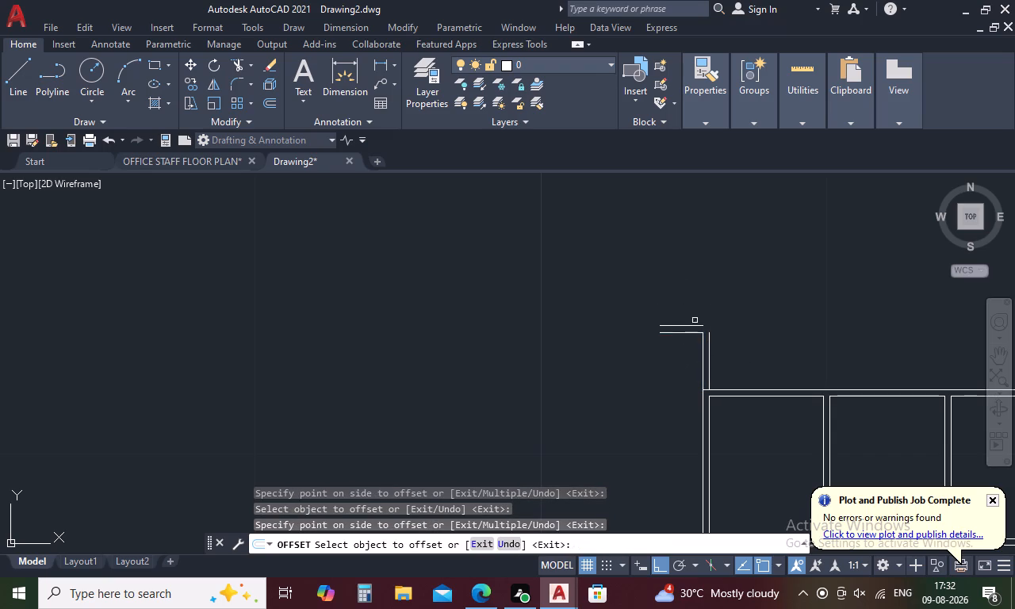
scroll(653, 393, down, 1)
middle_drag(648, 412, 674, 366)
key(Escape)
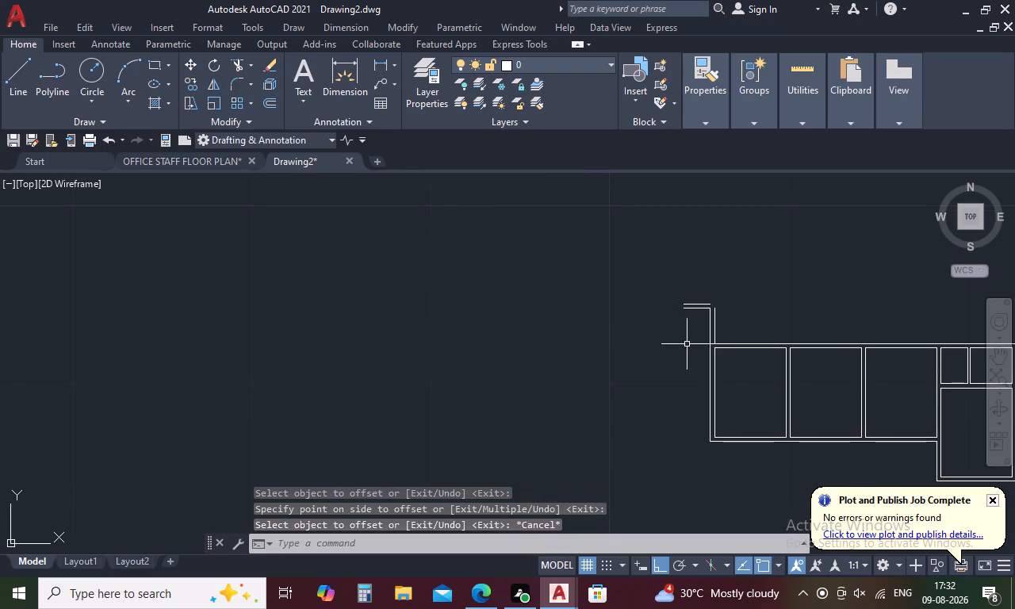
Erase the four short wall lines extending up and leftward above the leftmost room.
drag(722, 320, 670, 270)
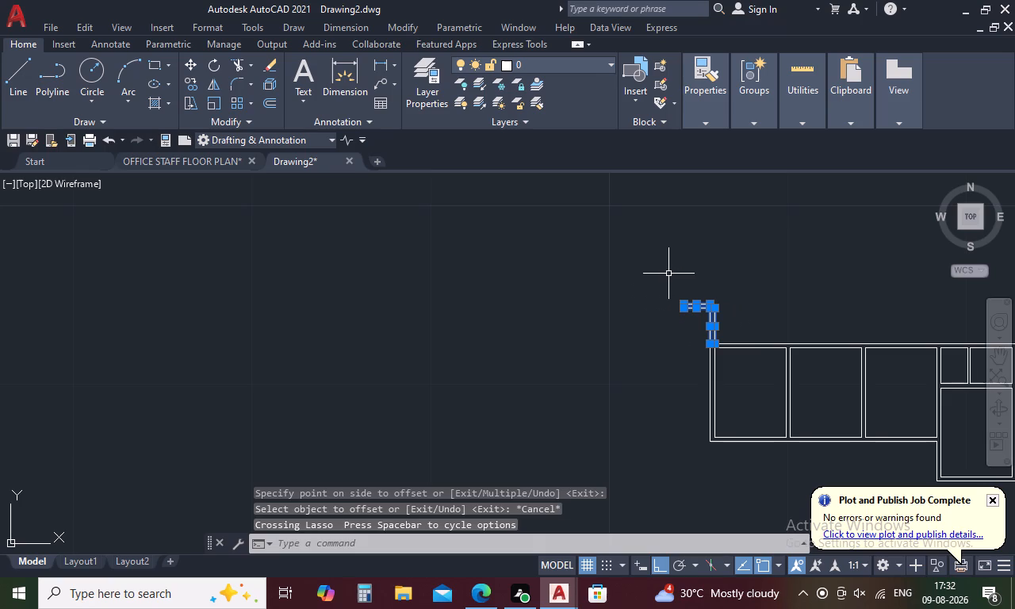
key(Delete)
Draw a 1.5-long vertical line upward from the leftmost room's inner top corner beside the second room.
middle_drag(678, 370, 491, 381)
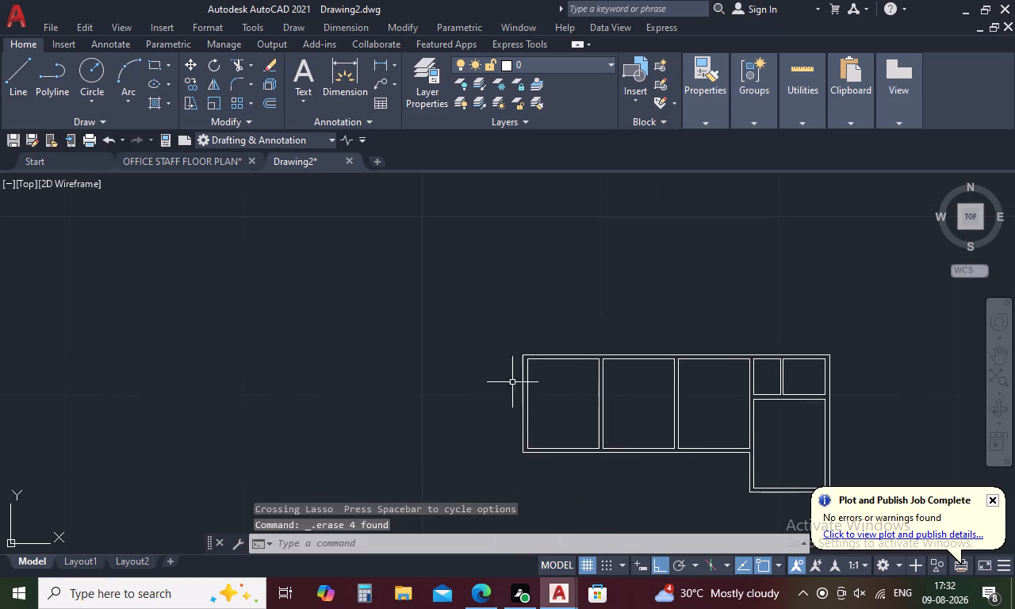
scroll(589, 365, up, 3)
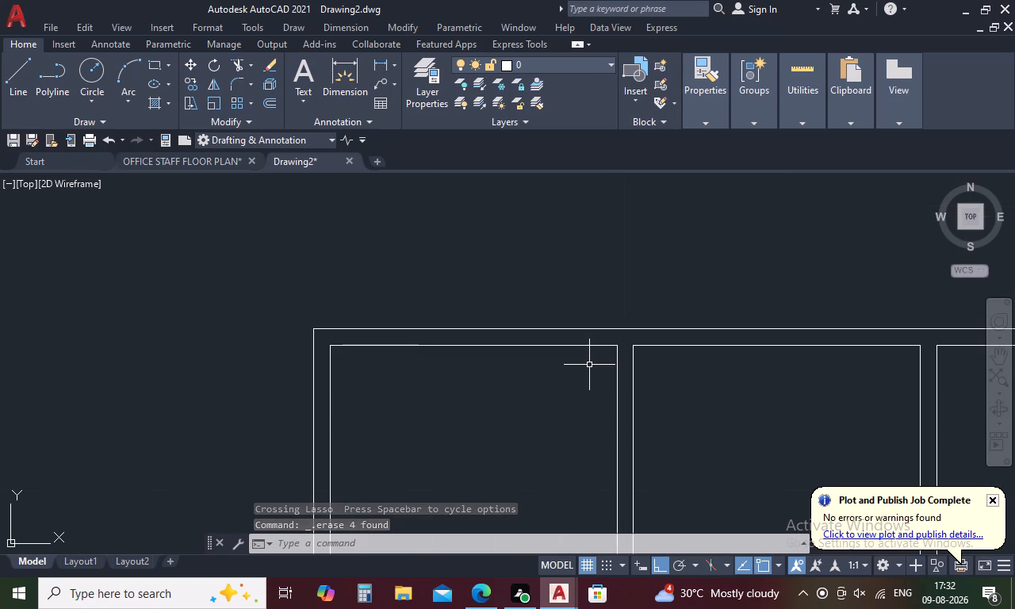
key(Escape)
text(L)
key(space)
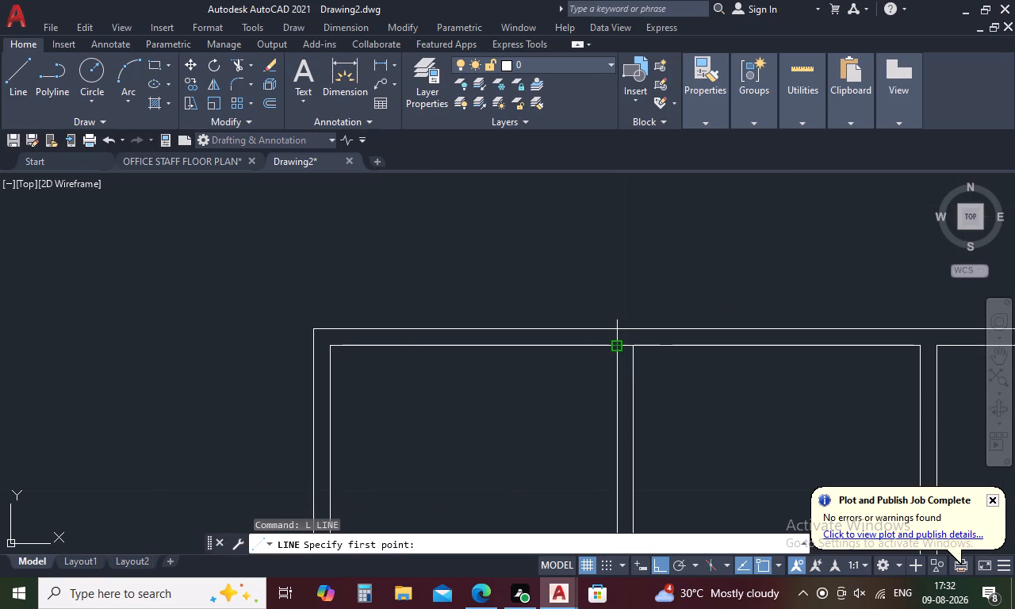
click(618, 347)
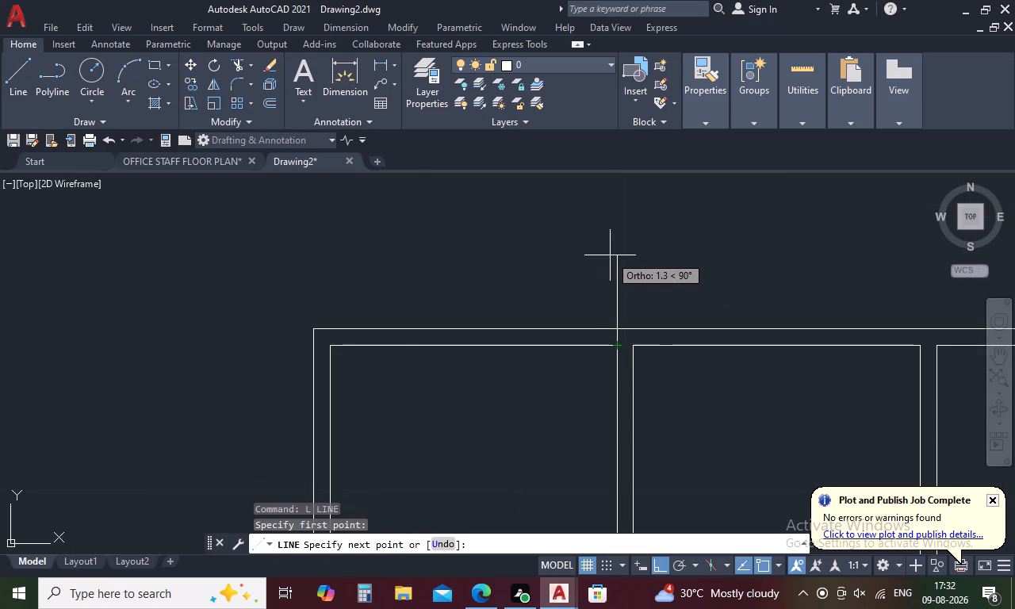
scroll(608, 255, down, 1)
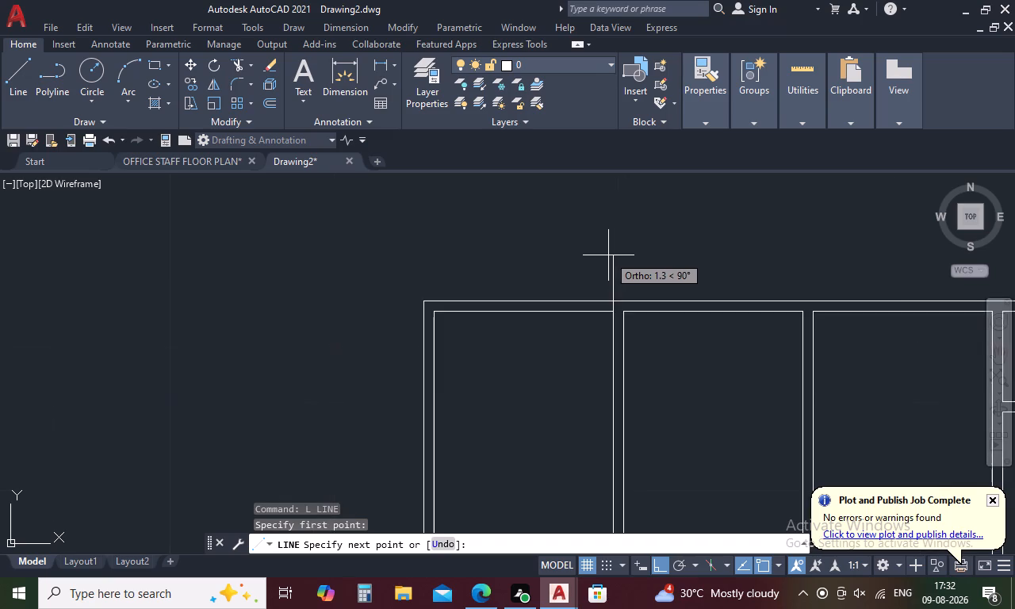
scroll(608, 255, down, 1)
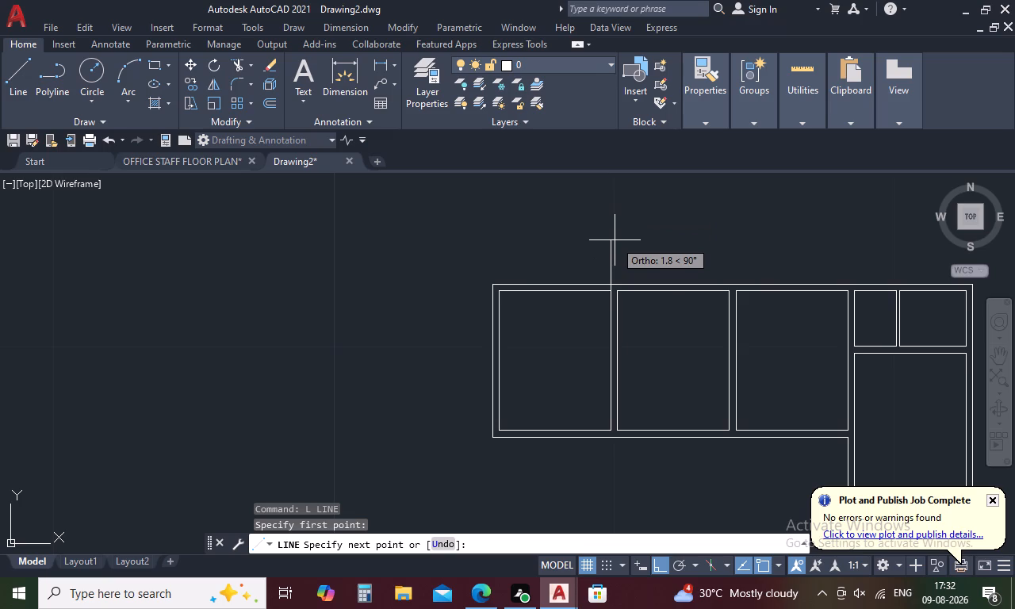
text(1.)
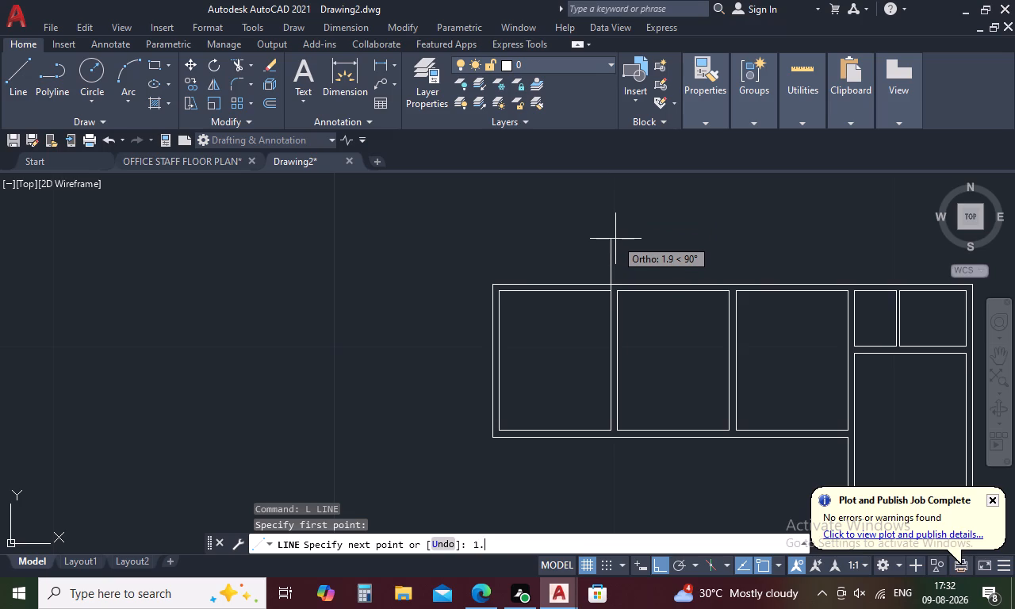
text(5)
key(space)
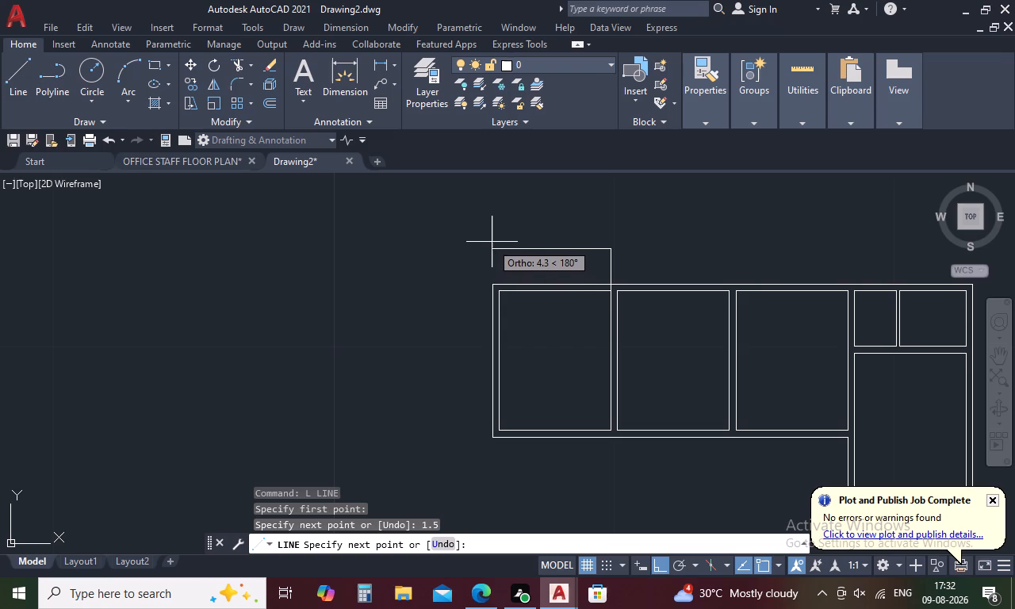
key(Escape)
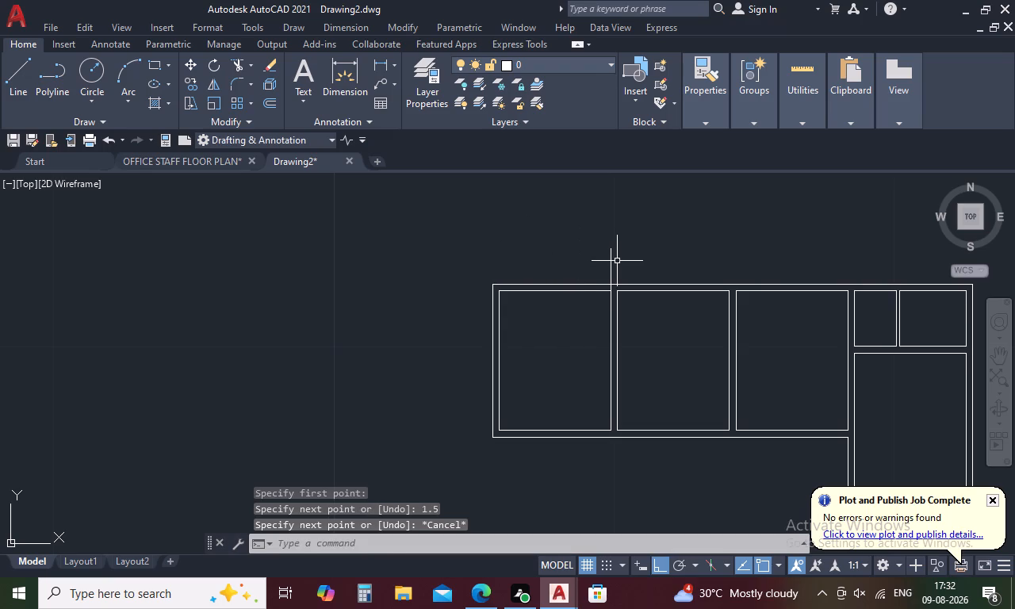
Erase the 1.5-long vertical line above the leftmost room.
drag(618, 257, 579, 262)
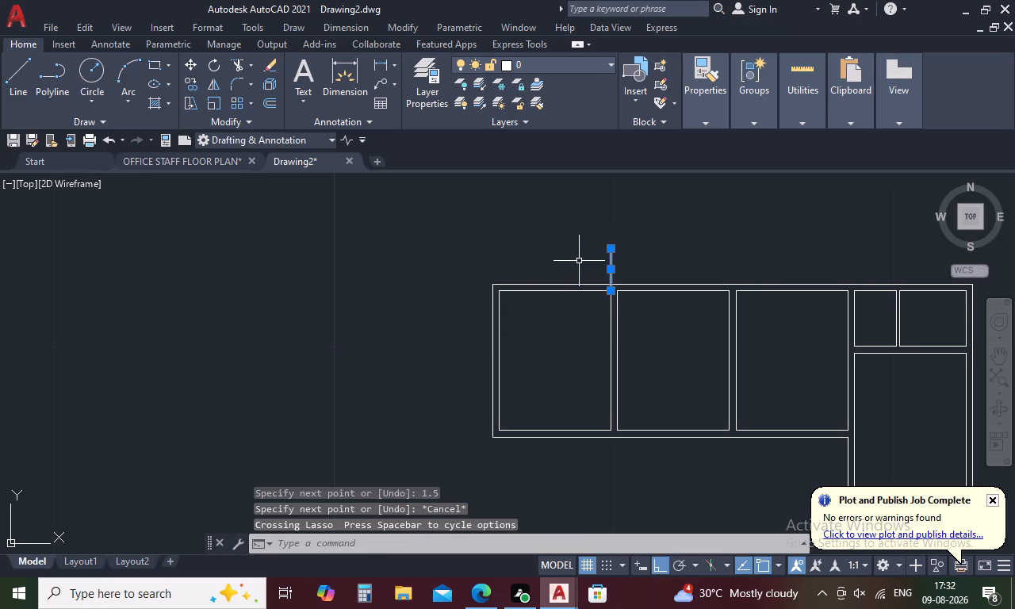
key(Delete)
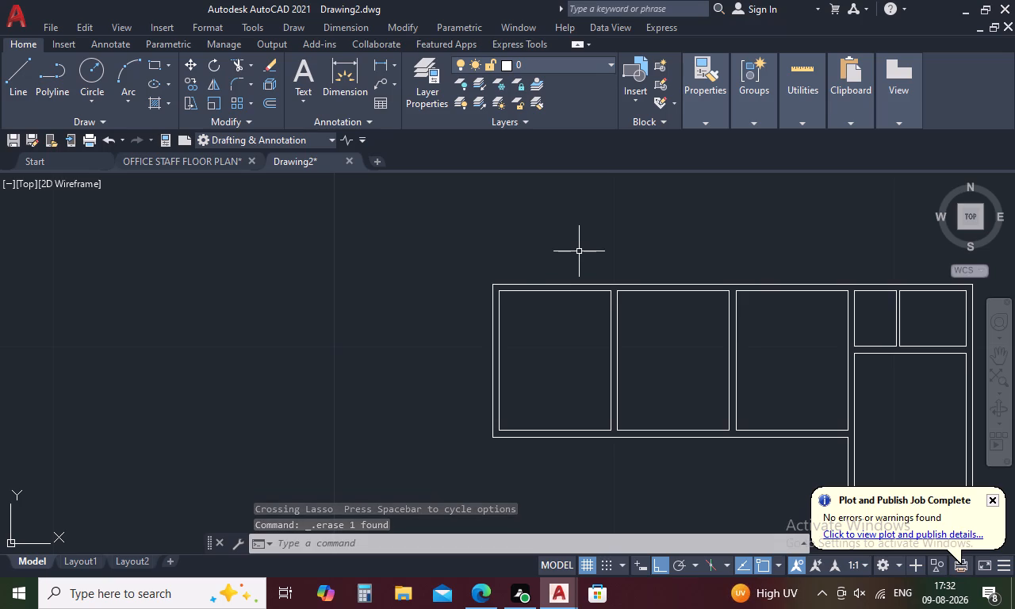
Draw a 2-long vertical line upward from the outer top wall line, tracked from the leftmost room's inner top corner beside the second room.
key(Escape)
text(L)
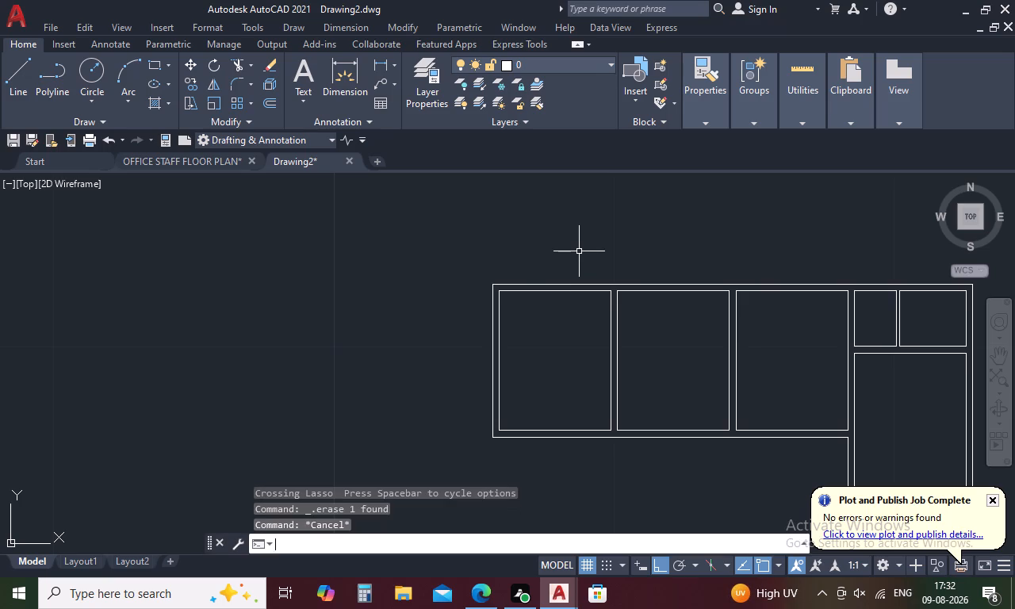
key(space)
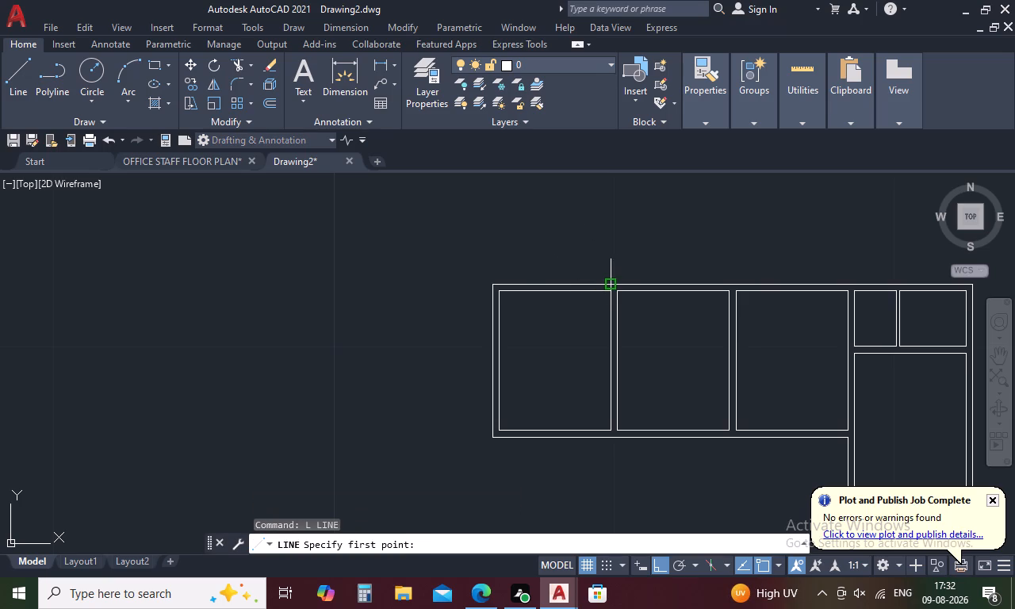
scroll(611, 288, up, 3)
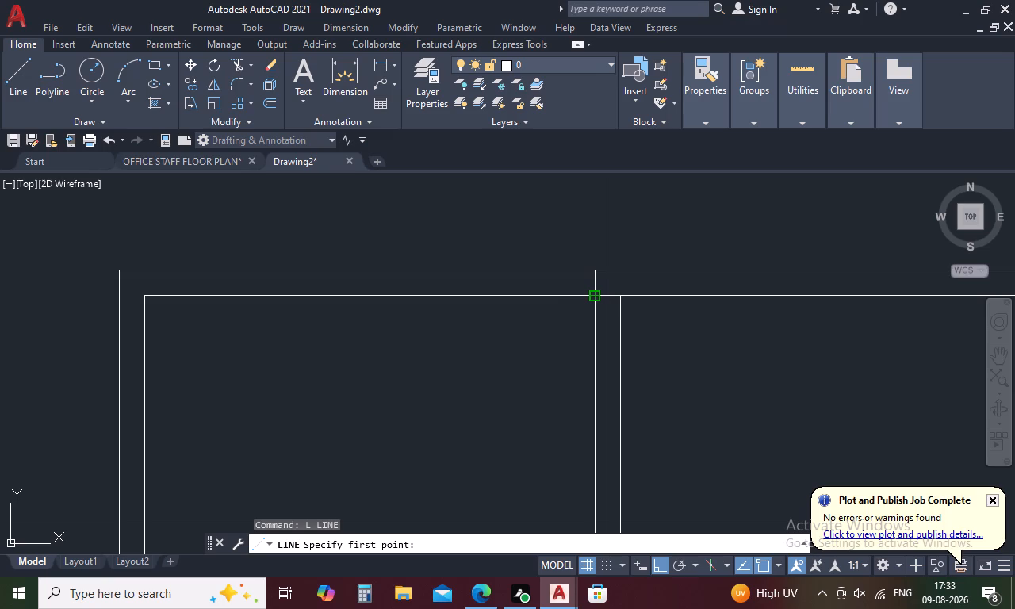
key(t)
text(K)
key(space)
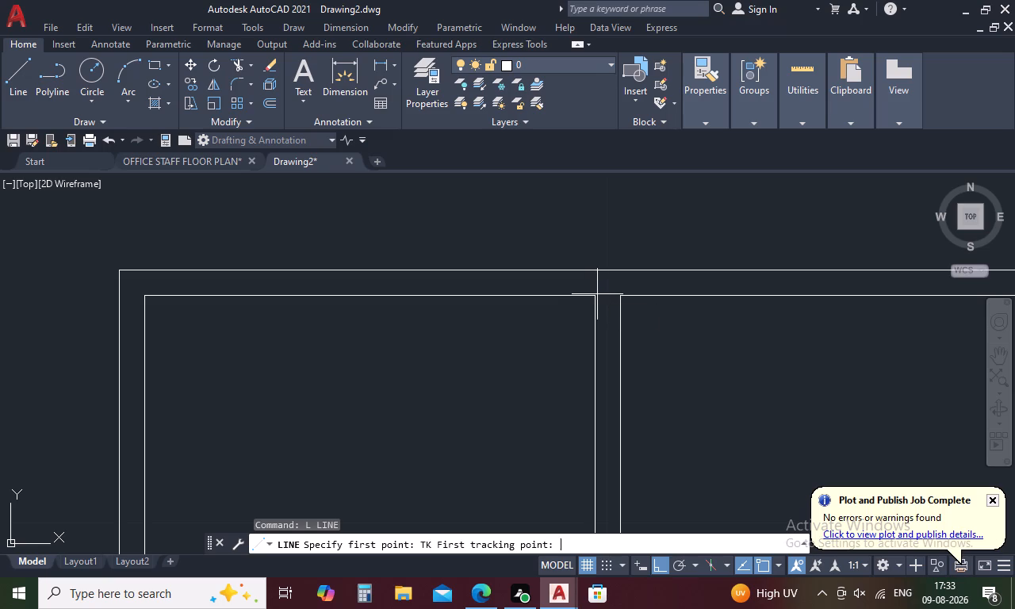
click(592, 293)
double_click(594, 271)
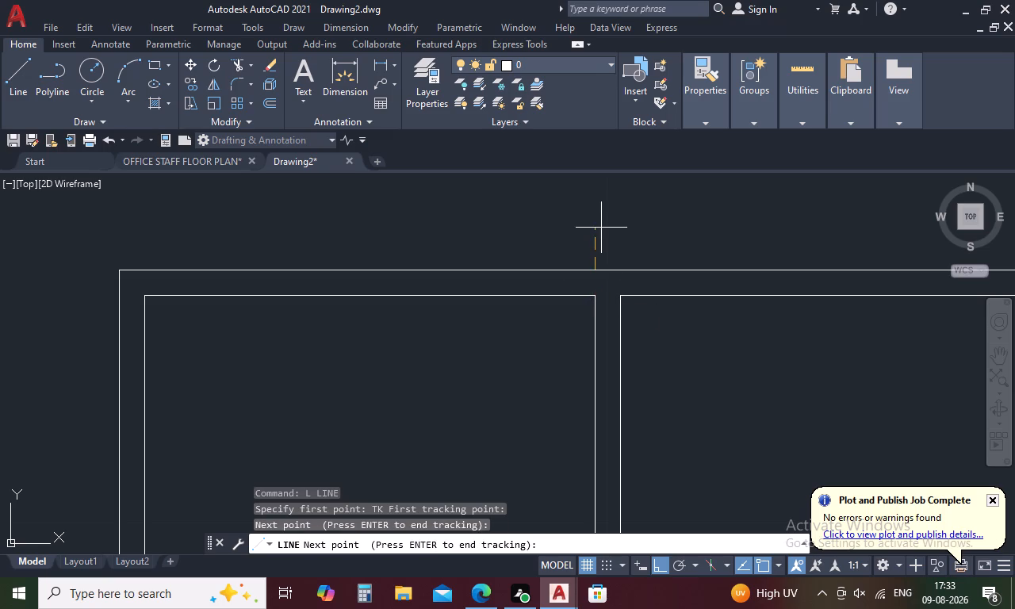
middle_drag(601, 228, 604, 287)
key(space)
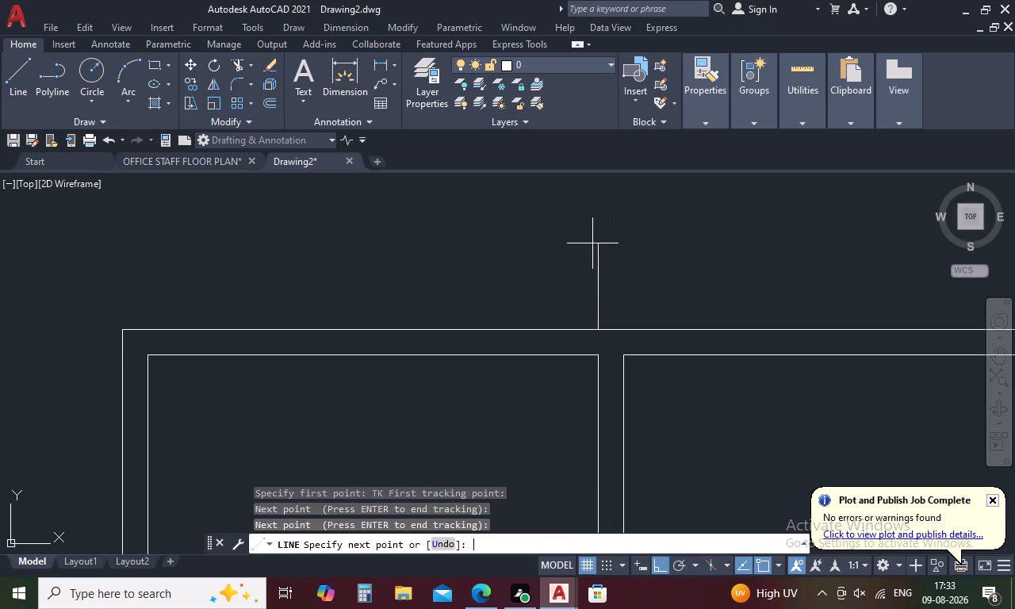
middle_drag(592, 243, 610, 312)
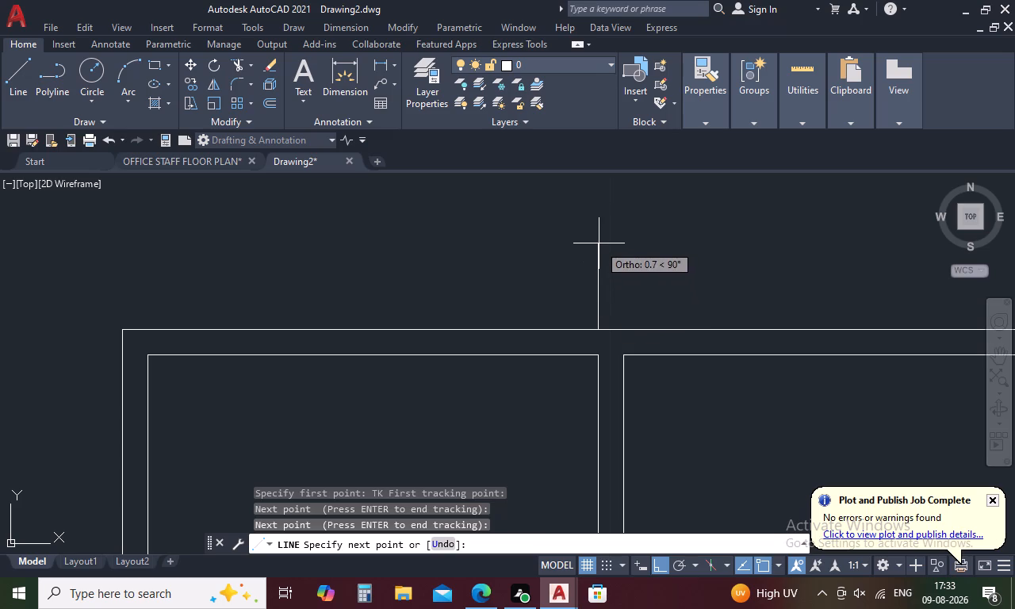
text(2)
key(space)
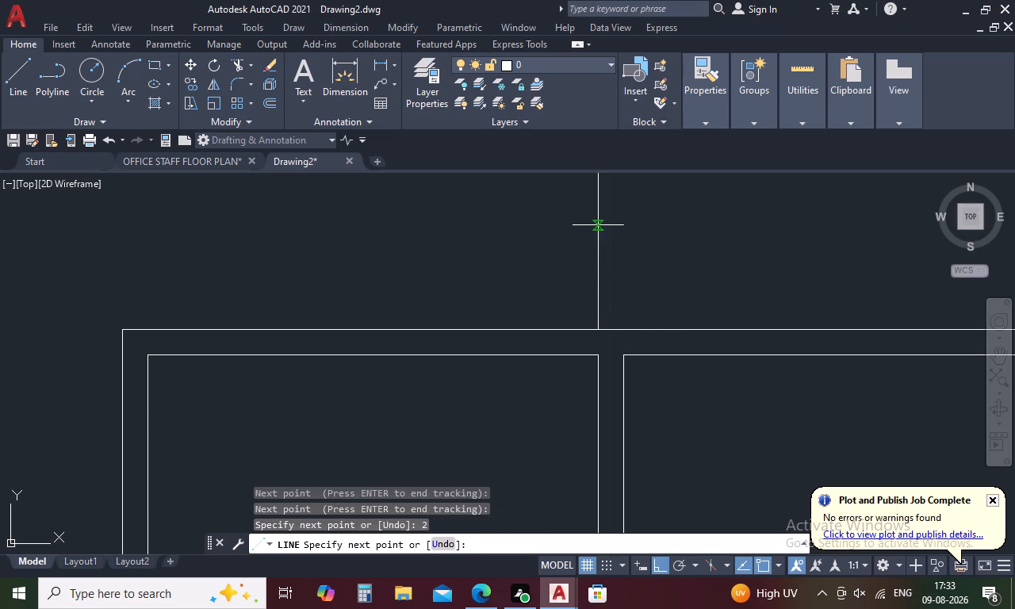
Continue the line 1.5 leftward and then straight down, perpendicular to the outer top wall line, enclosing a small room.
scroll(510, 241, down, 2)
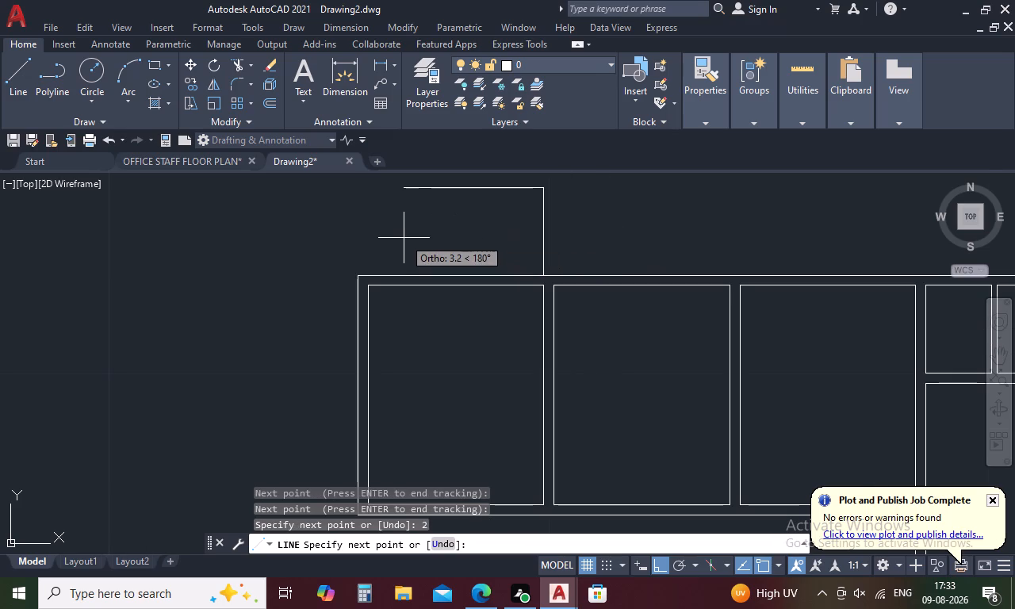
middle_drag(404, 238, 449, 274)
key(1)
key(period)
text(5)
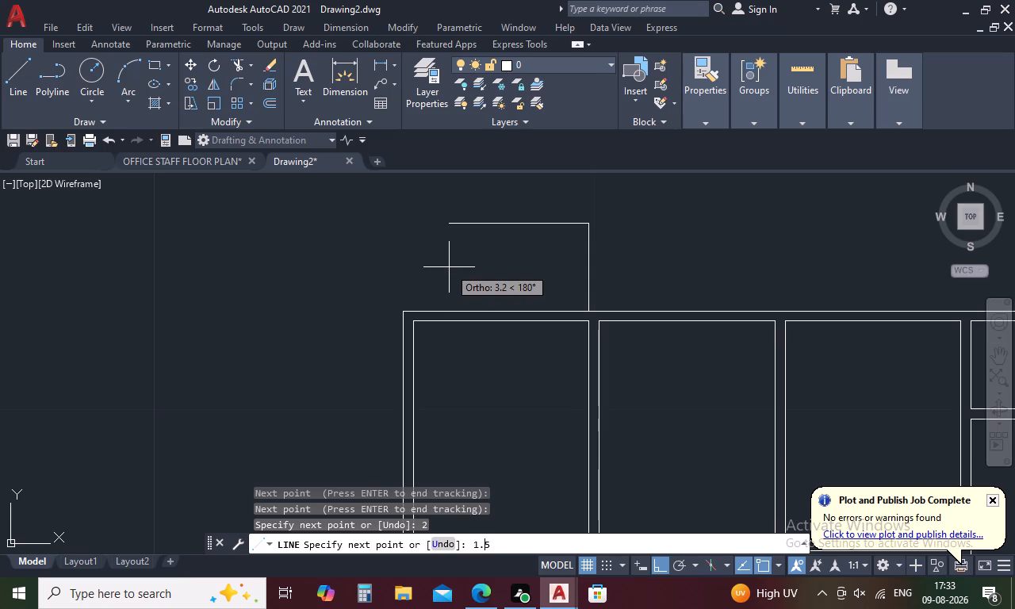
key(space)
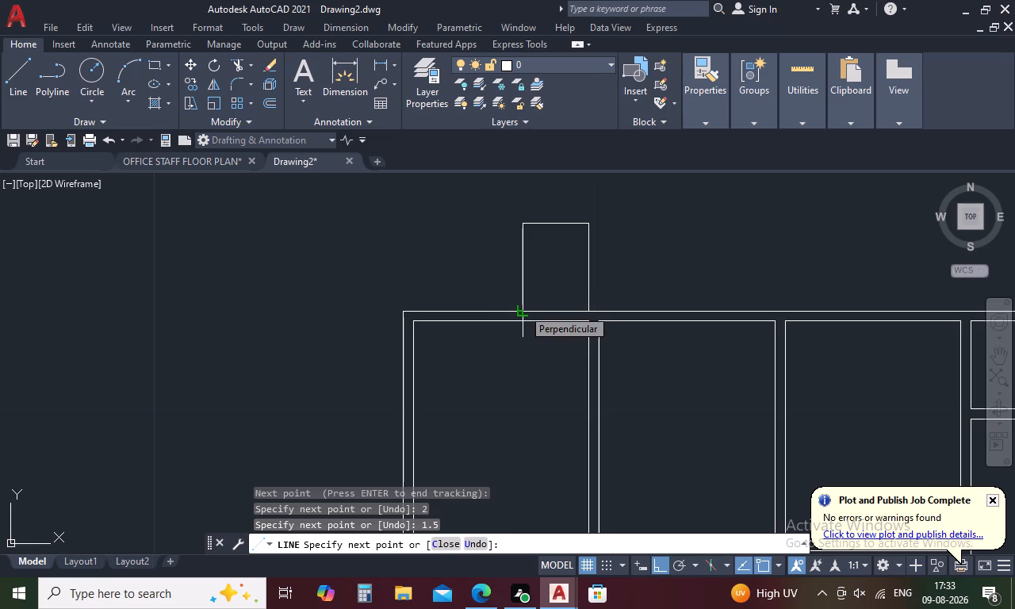
click(523, 308)
key(Escape)
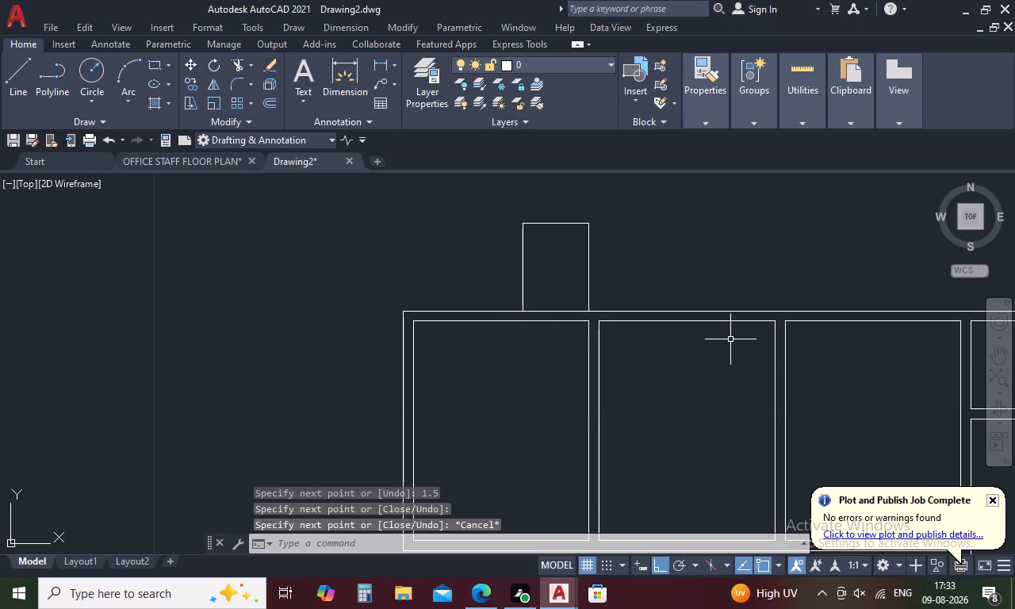
Offset the small room's two side lines and top line 0.23 outward to form its walls.
text(O)
key(space)
key(period)
text(23)
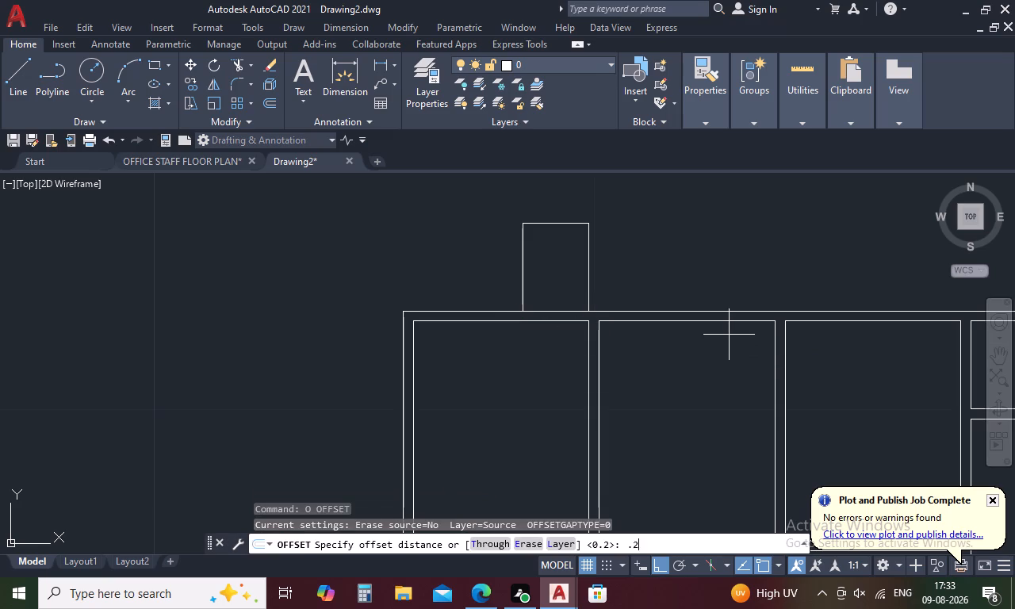
key(space)
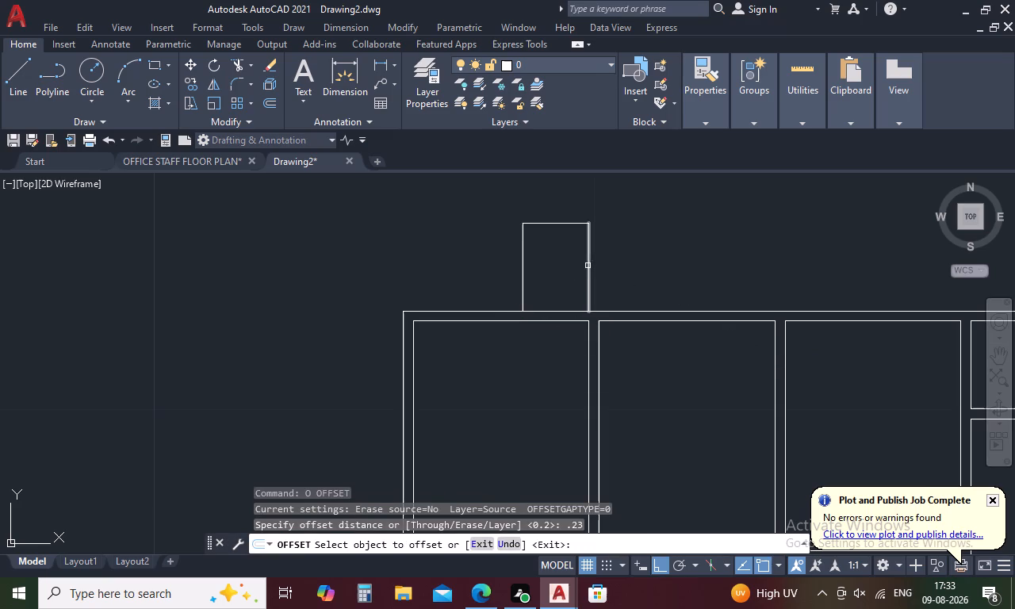
click(589, 264)
click(614, 261)
click(575, 223)
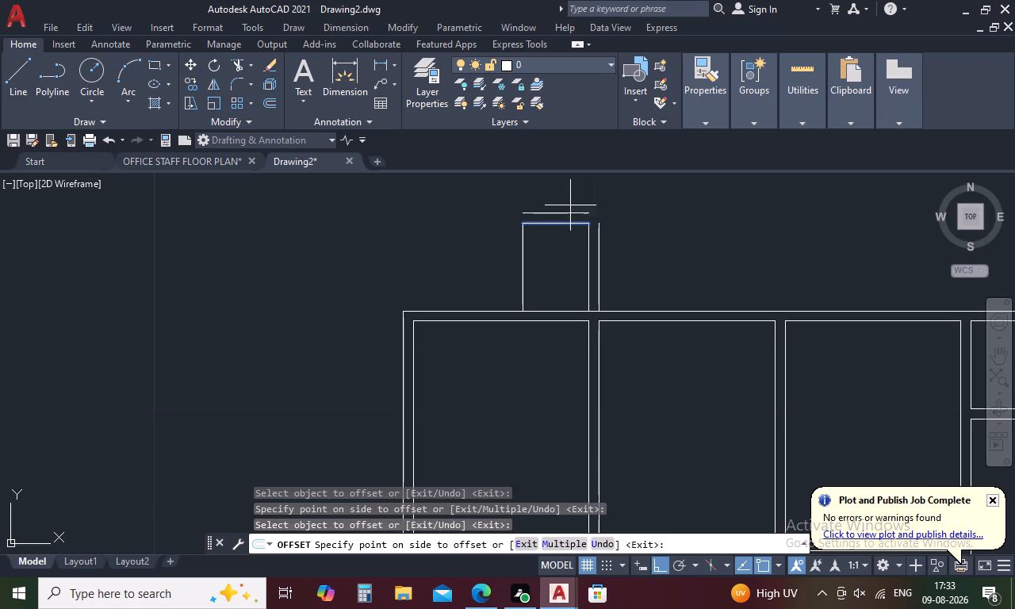
click(570, 202)
click(523, 261)
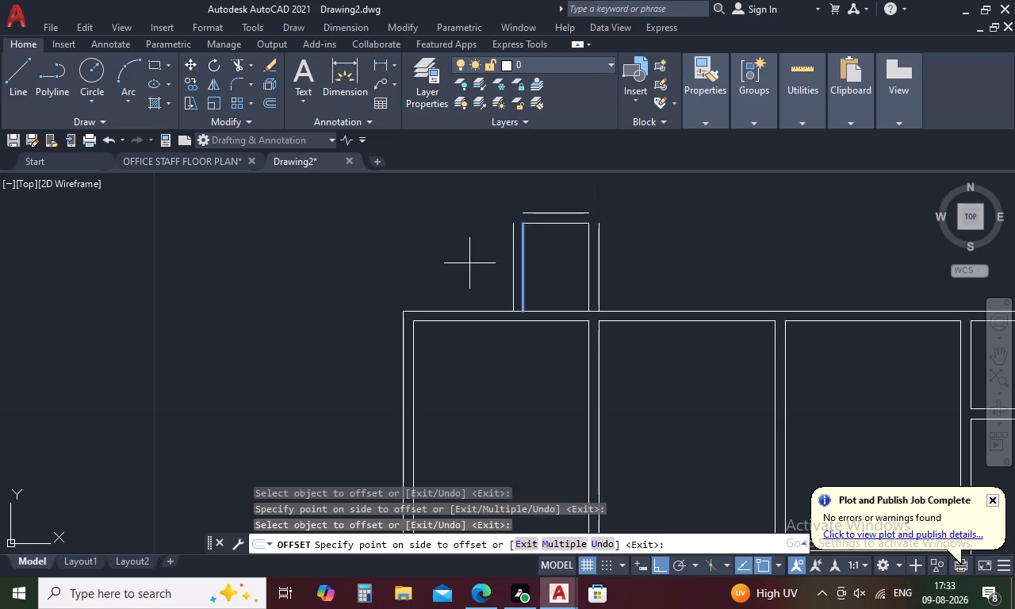
click(468, 263)
key(Escape)
Fillet the two outer top corners of the small room's walls so the offset lines meet squarely.
text(F)
key(space)
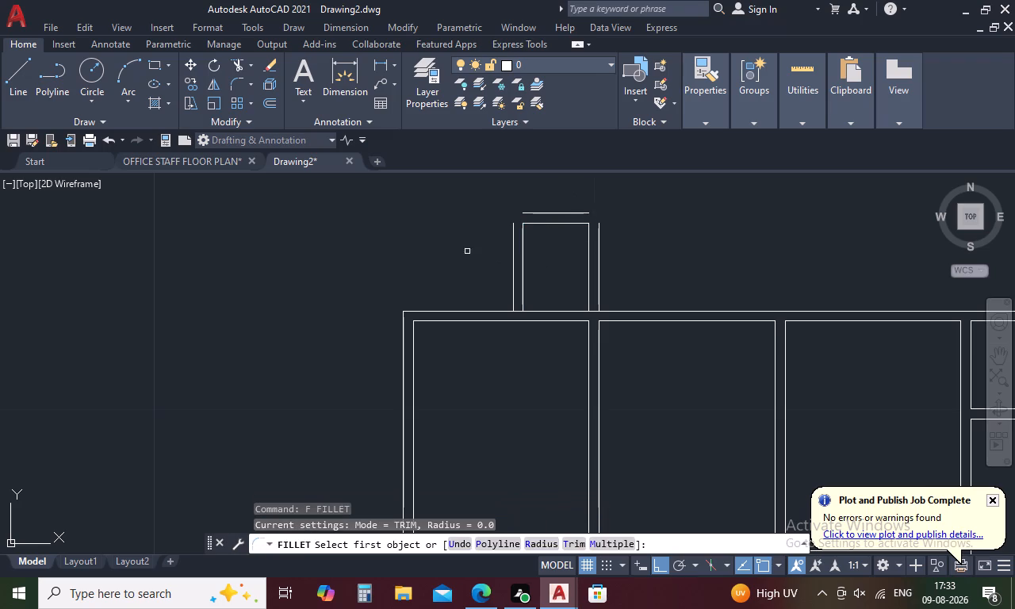
click(523, 214)
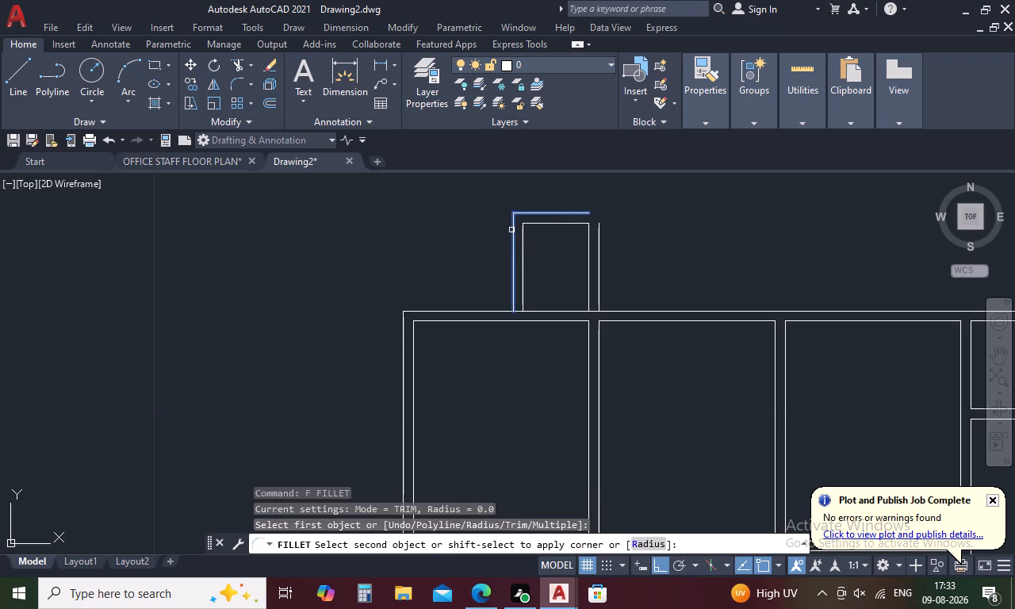
click(511, 230)
key(space)
click(576, 215)
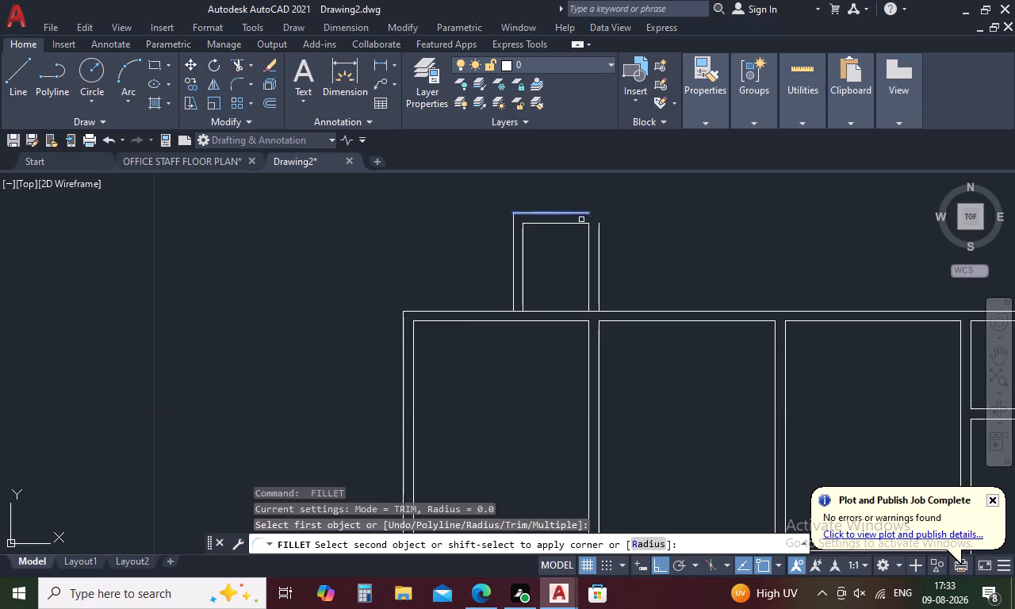
click(601, 233)
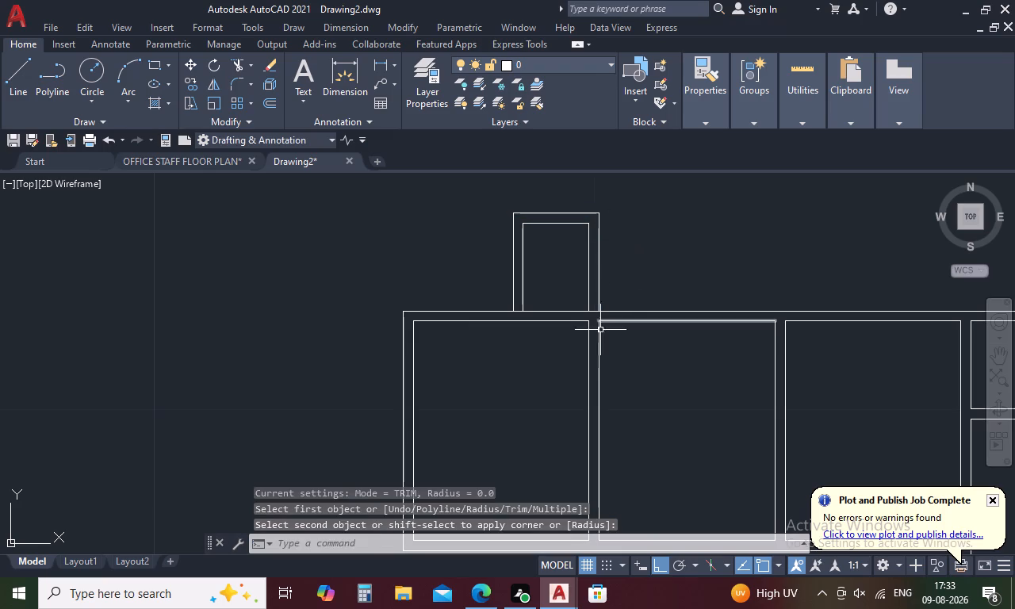
key(Escape)
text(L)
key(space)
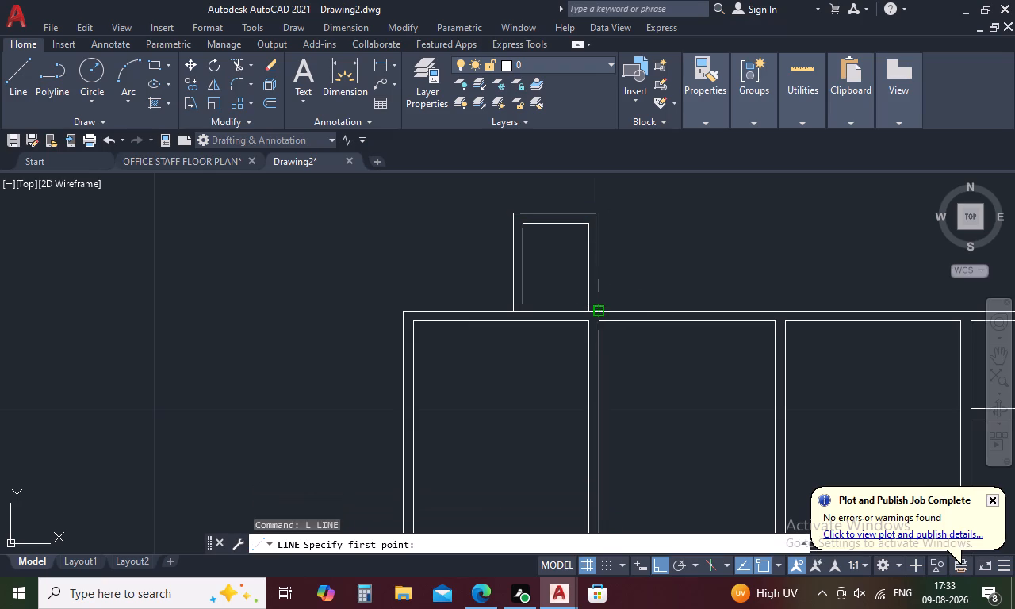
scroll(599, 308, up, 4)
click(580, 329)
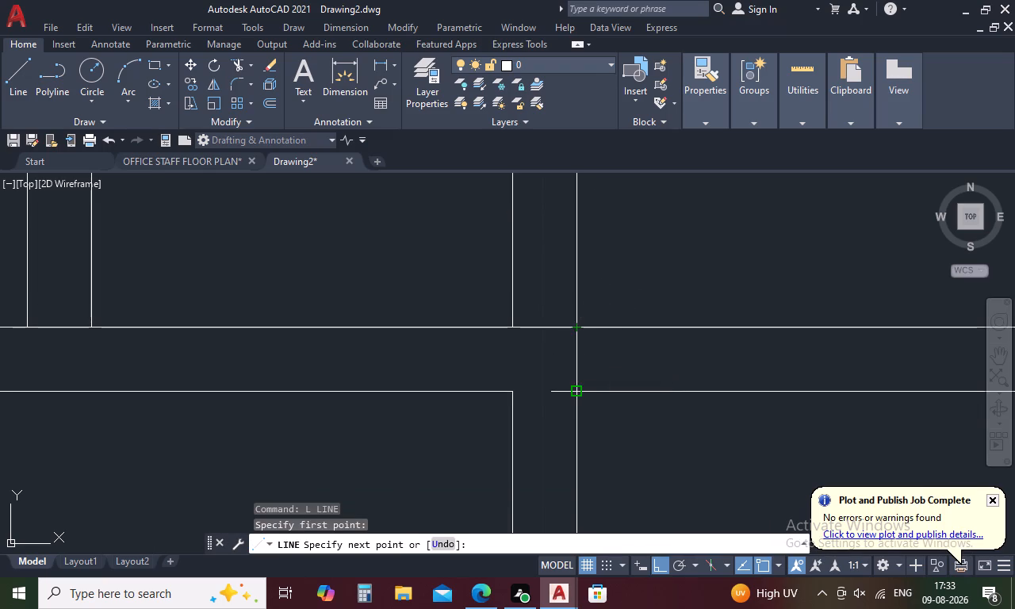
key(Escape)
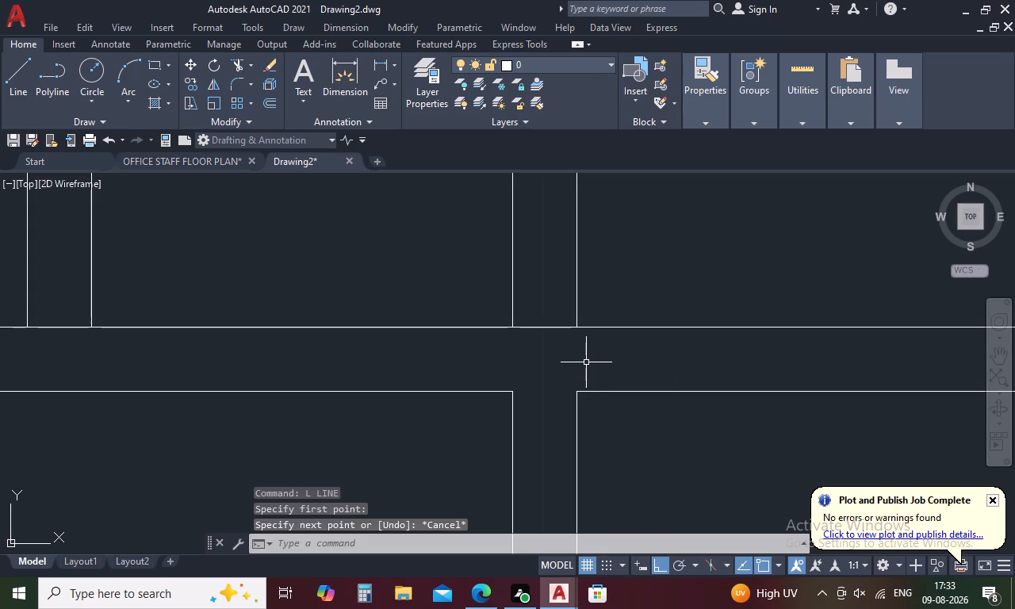
Trim the outer top wall line where it crosses between the two lines of the small room's right wall.
text(TR)
key(space)
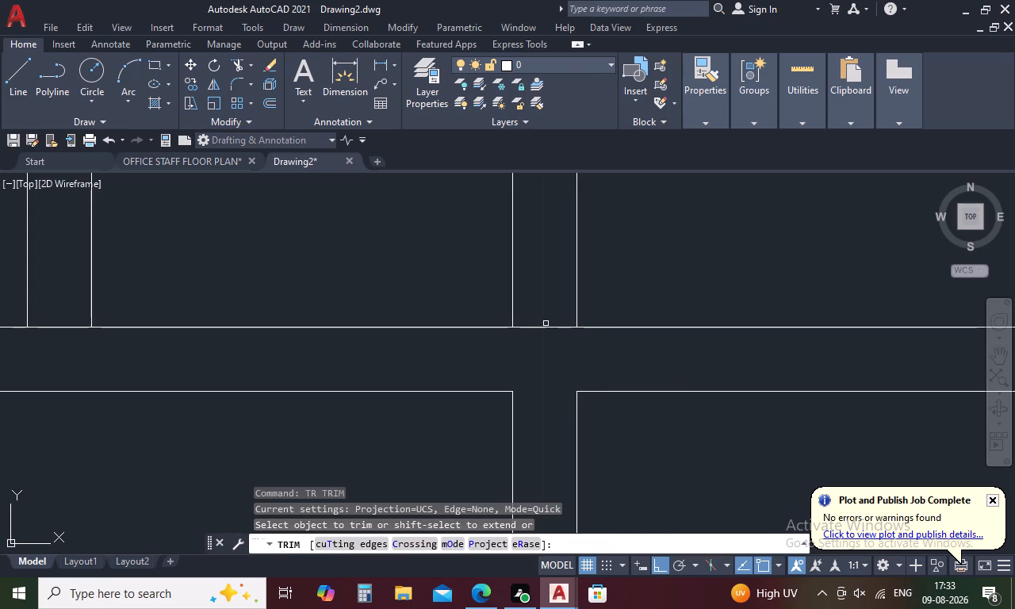
click(546, 326)
scroll(546, 326, down, 2)
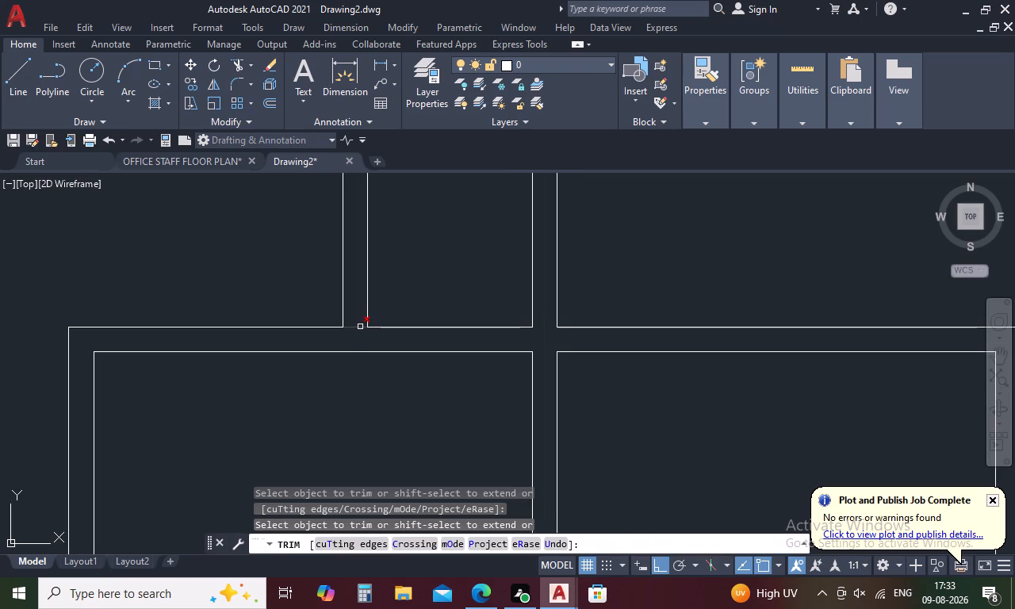
key(Escape)
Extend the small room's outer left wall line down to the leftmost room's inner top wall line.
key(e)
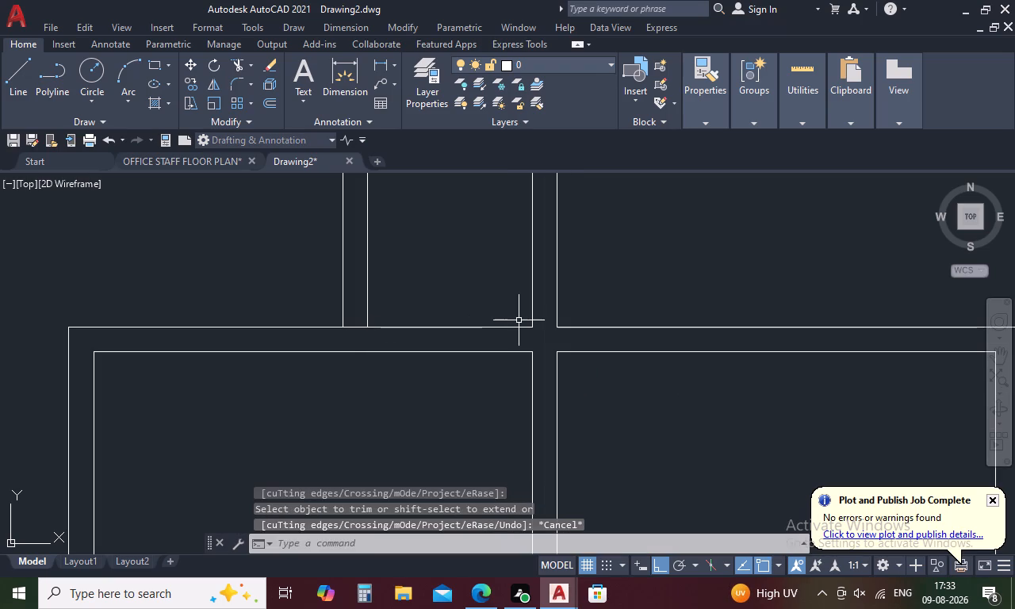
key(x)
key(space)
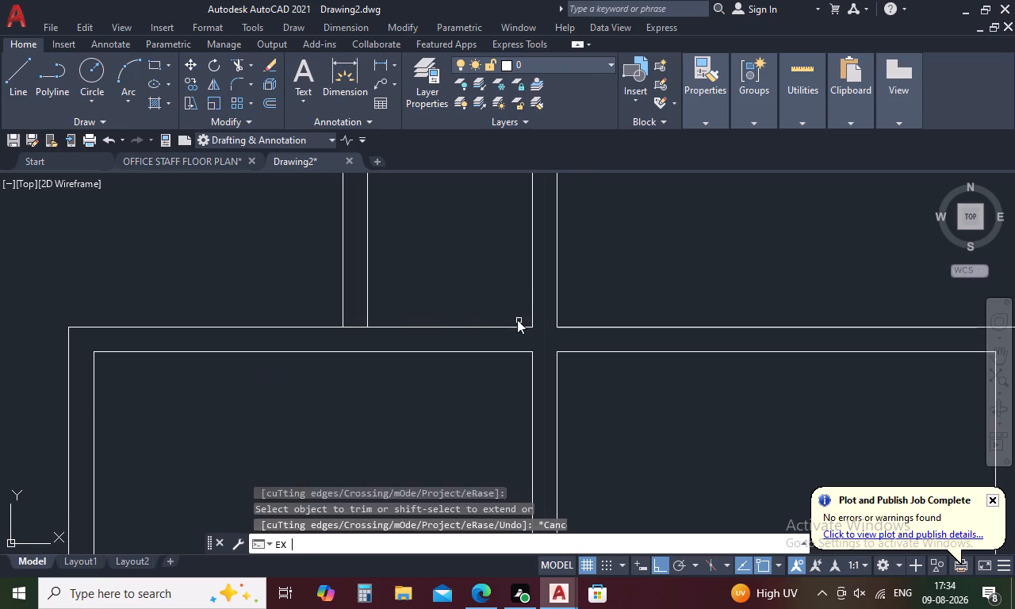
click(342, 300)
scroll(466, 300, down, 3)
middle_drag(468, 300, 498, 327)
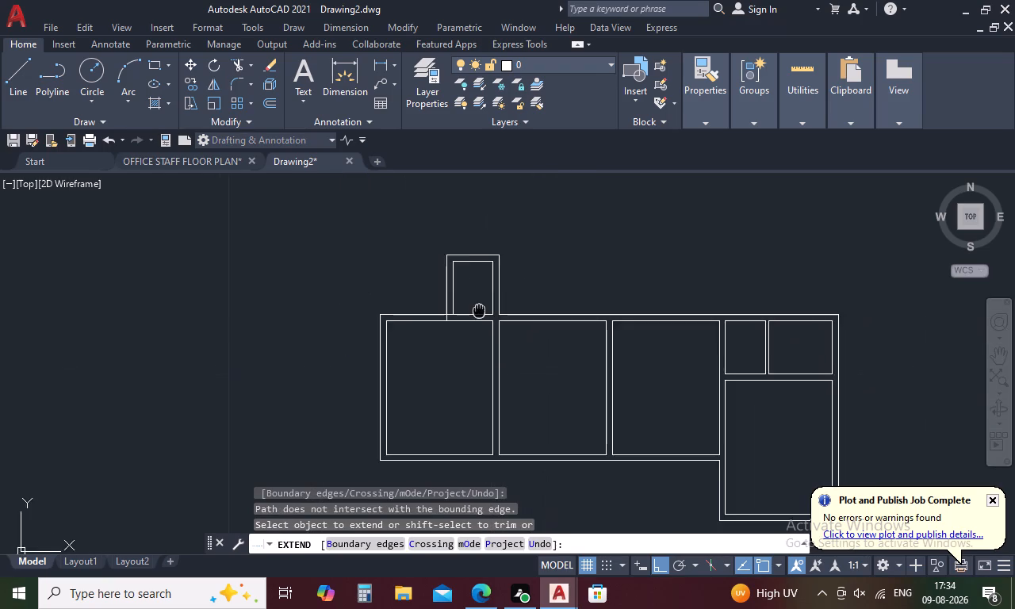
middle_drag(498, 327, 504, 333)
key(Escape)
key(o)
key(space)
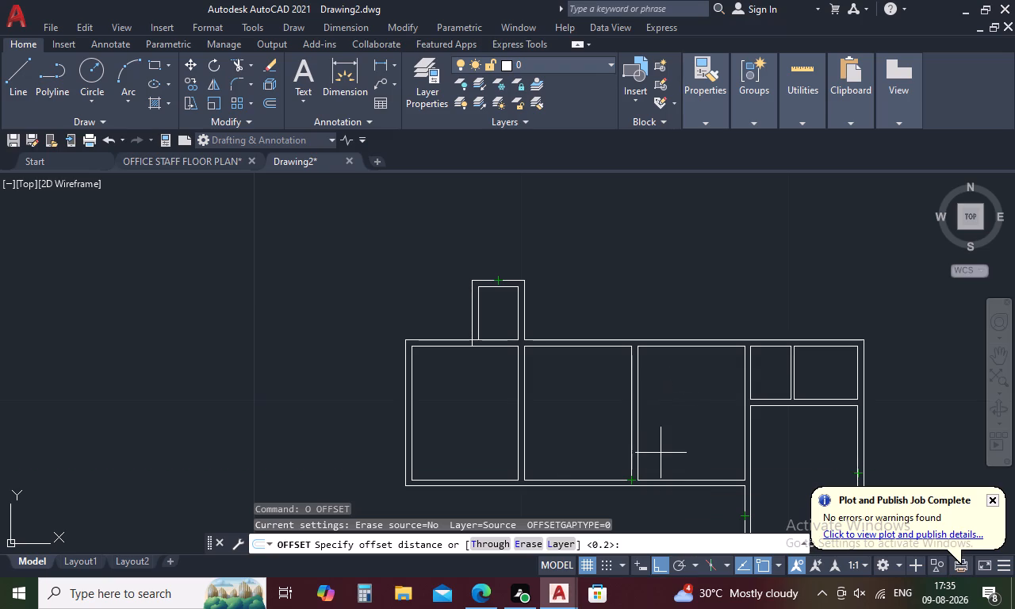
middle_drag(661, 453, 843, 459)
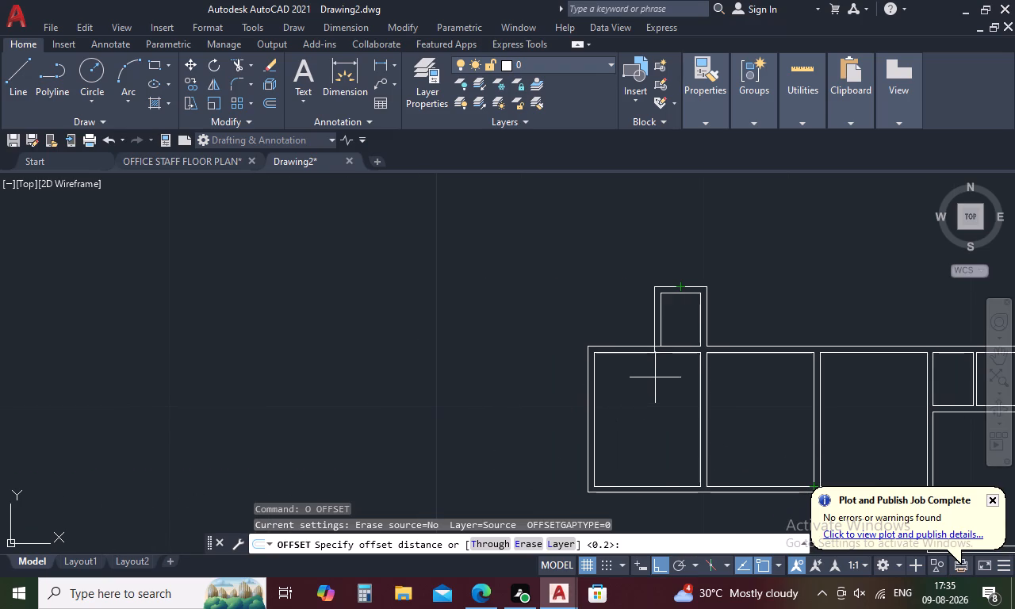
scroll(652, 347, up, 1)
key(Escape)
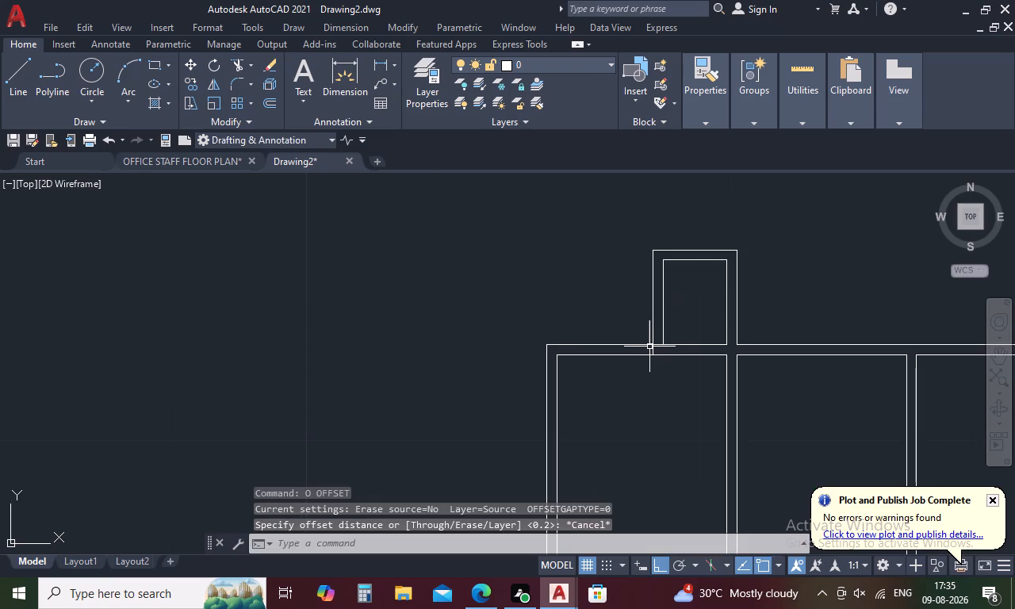
Trim the outer top wall line where it crosses between the two lines of the small room's left wall.
text(TR)
key(space)
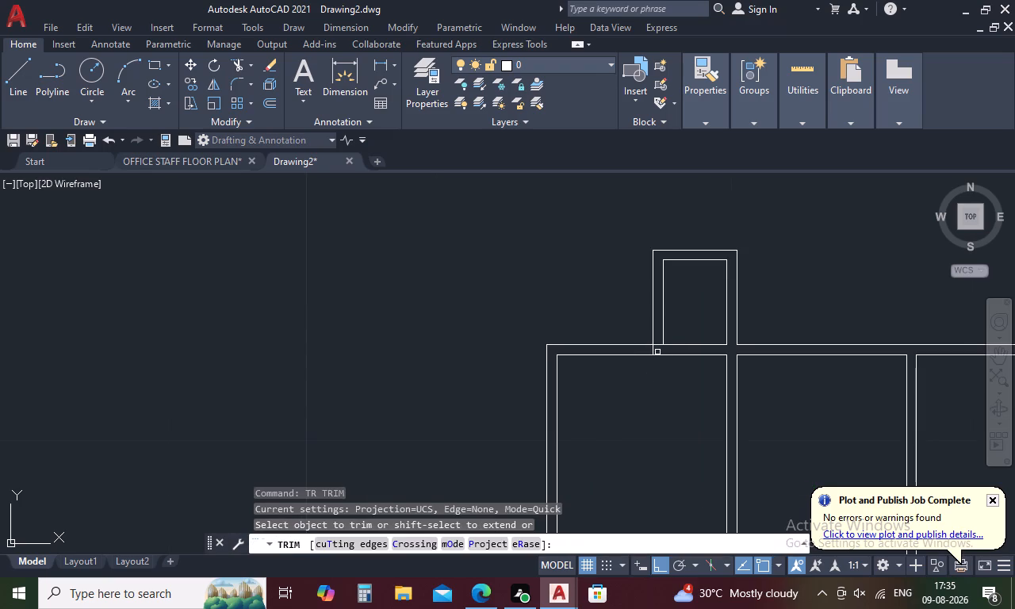
click(657, 345)
key(Escape)
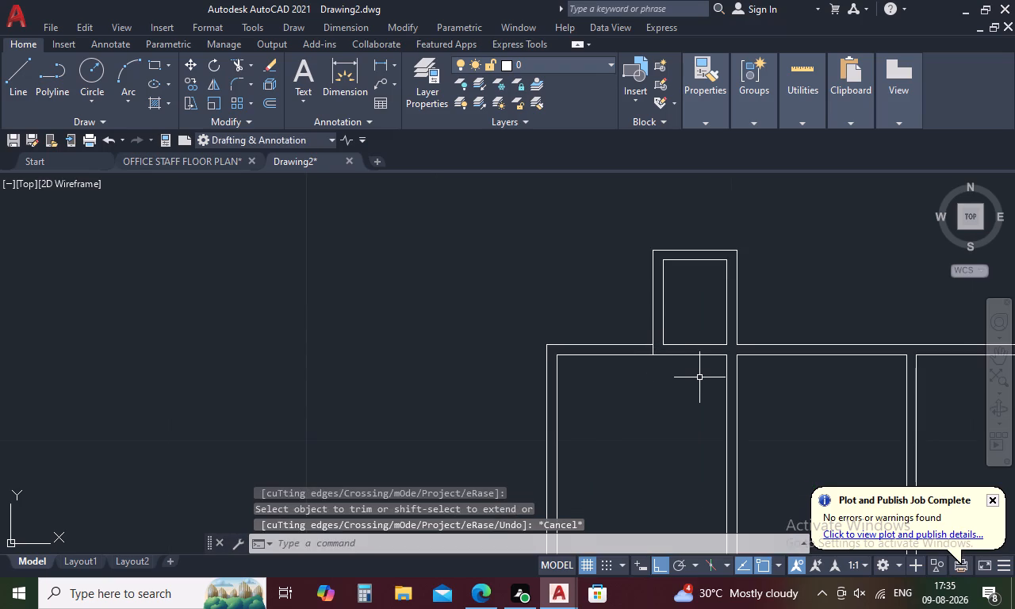
Offset the outer top wall line above the leftmost room 2 upward, beside the small room.
text(O 2)
key(space)
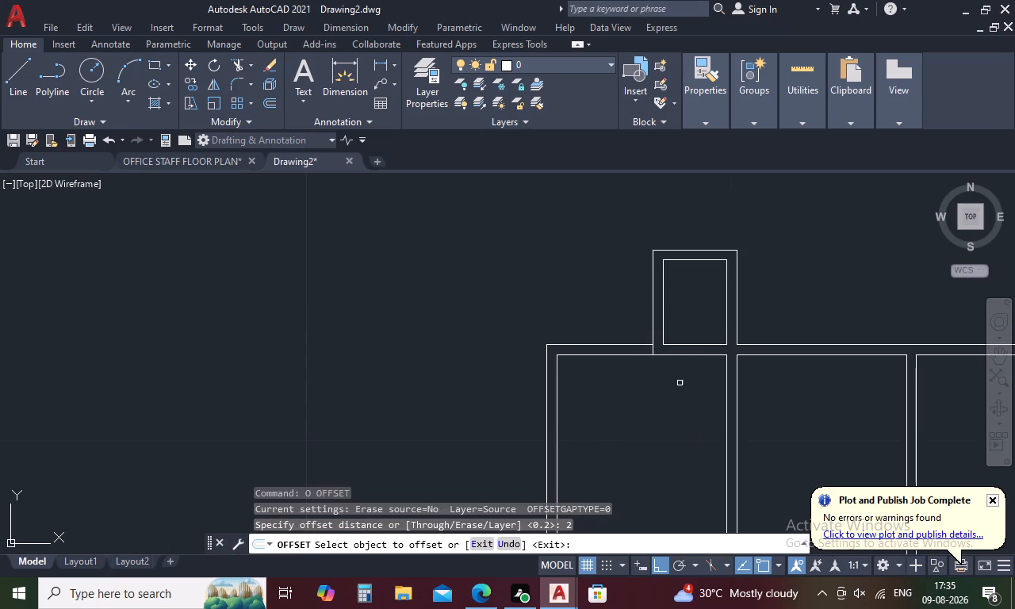
click(623, 345)
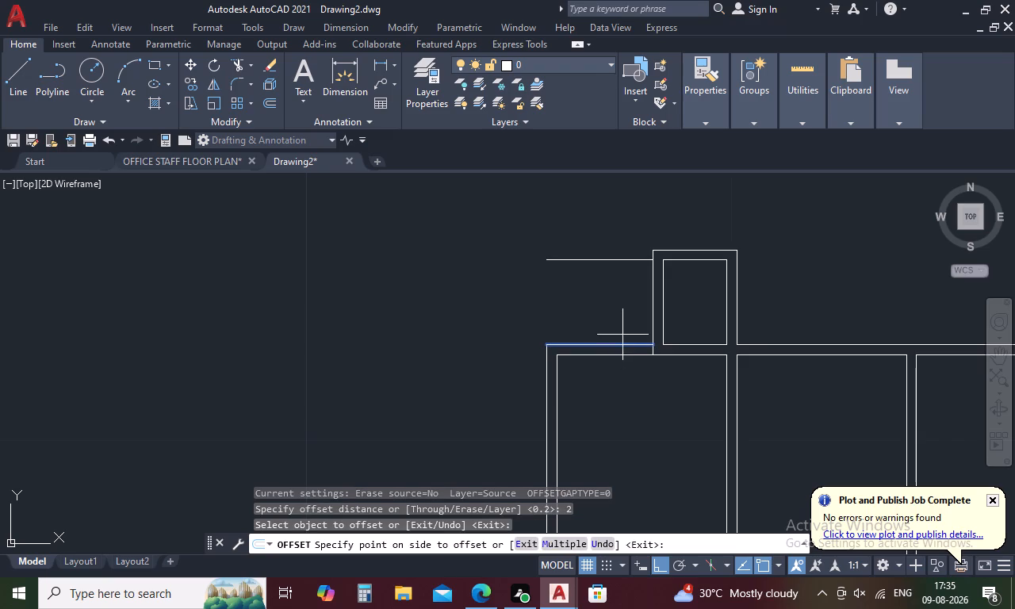
click(622, 327)
key(Escape)
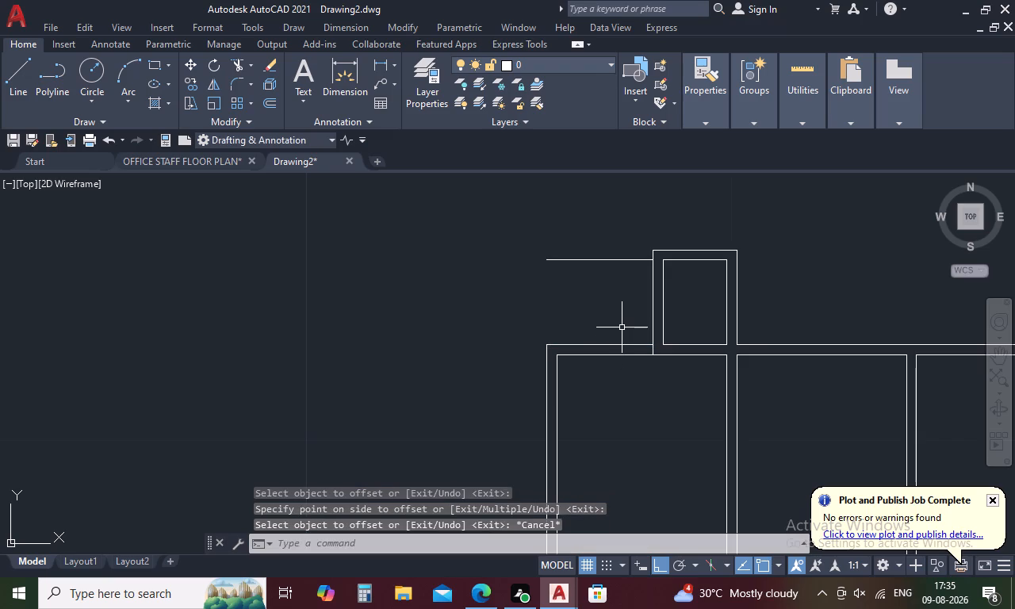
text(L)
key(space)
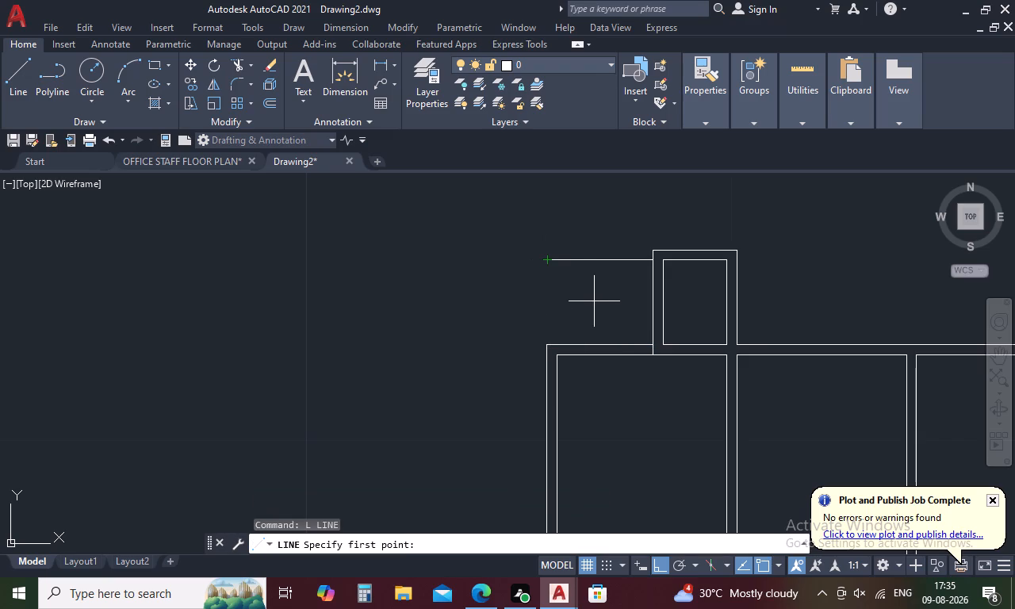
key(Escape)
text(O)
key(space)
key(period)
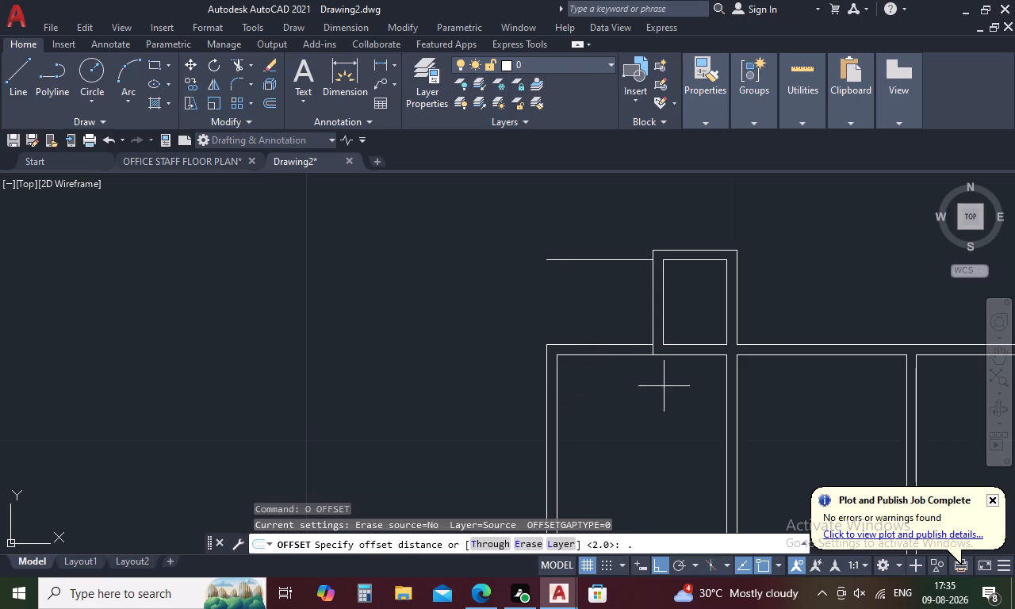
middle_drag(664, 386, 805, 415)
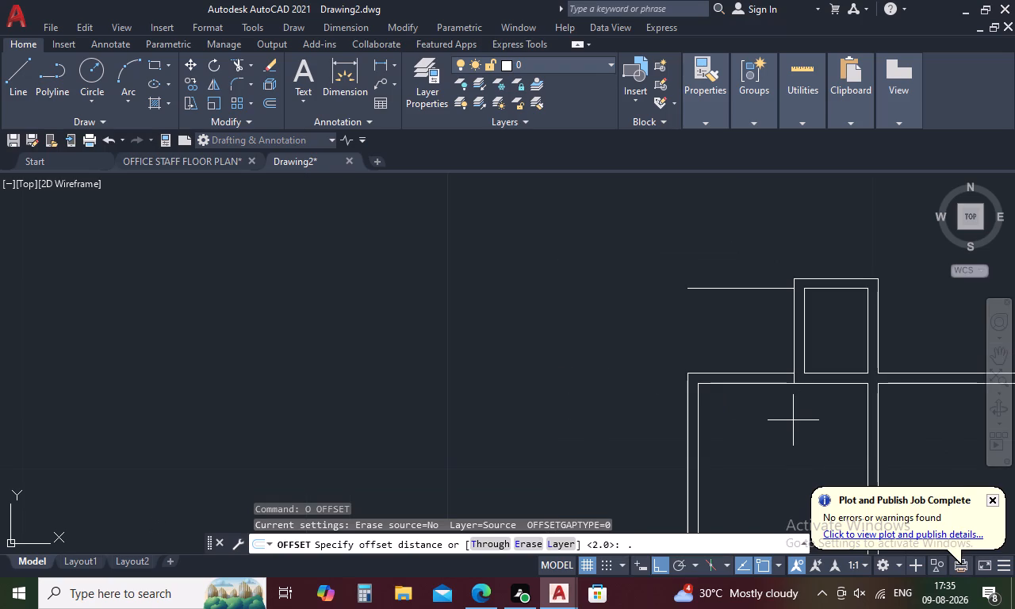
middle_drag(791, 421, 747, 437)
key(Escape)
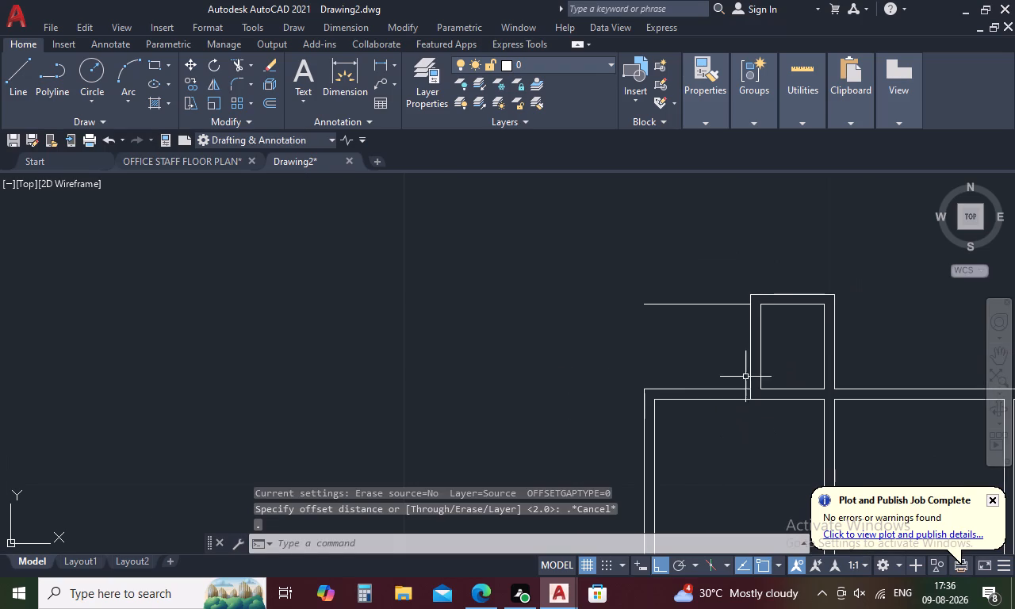
Delete the small room's outer left wall line.
click(751, 362)
key(Delete)
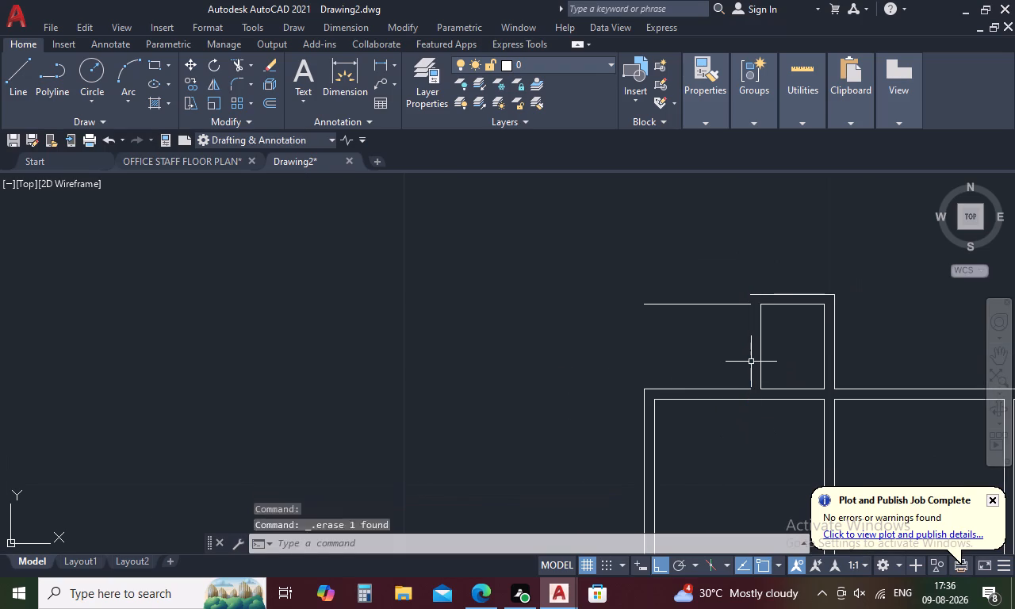
Offset the small room's inner left line 0.12 outward to form a thinner partition wall.
text(O)
key(space)
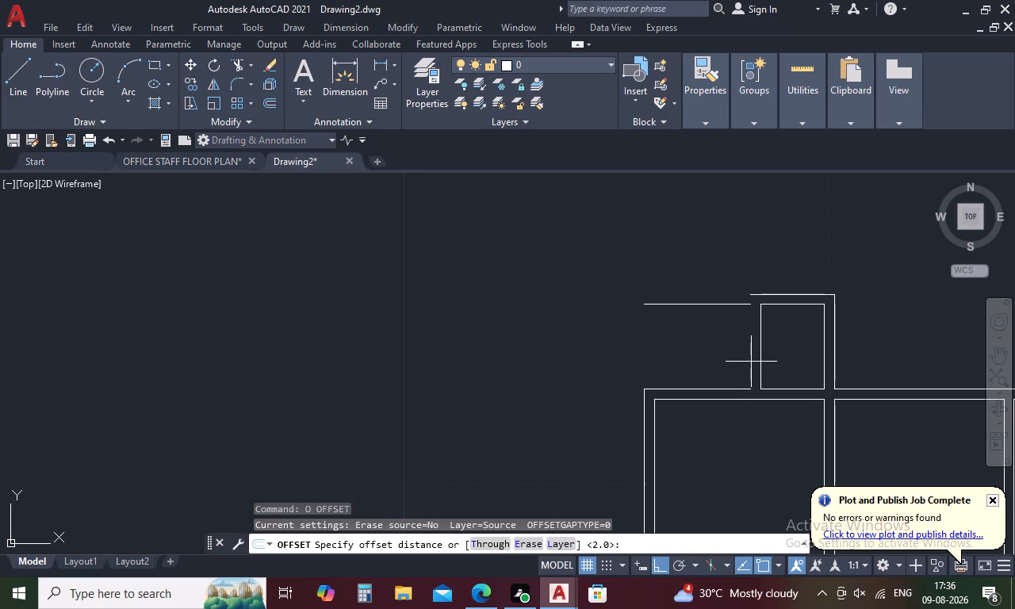
text(.12)
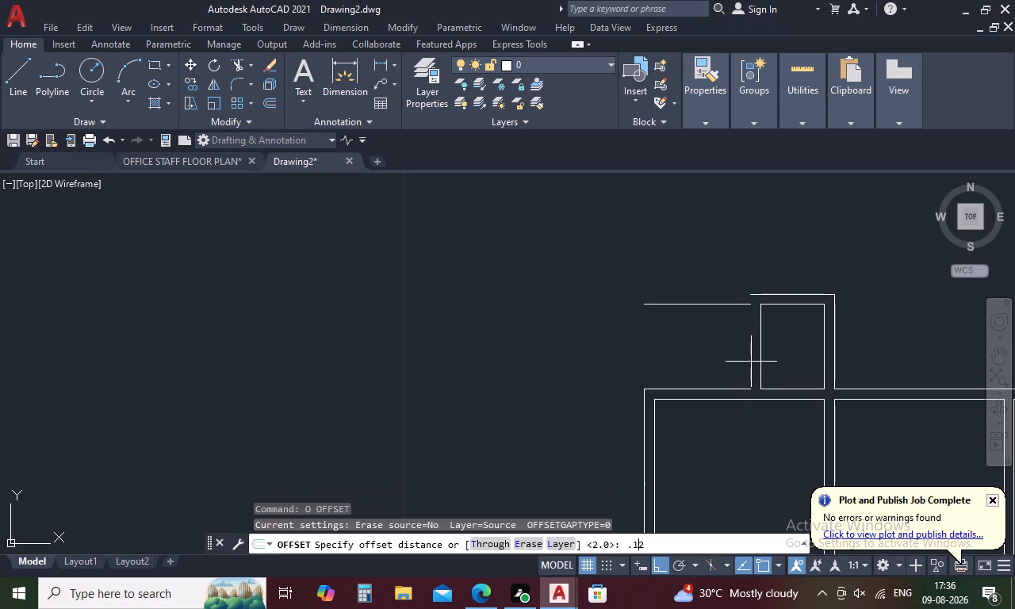
key(space)
click(760, 356)
click(714, 370)
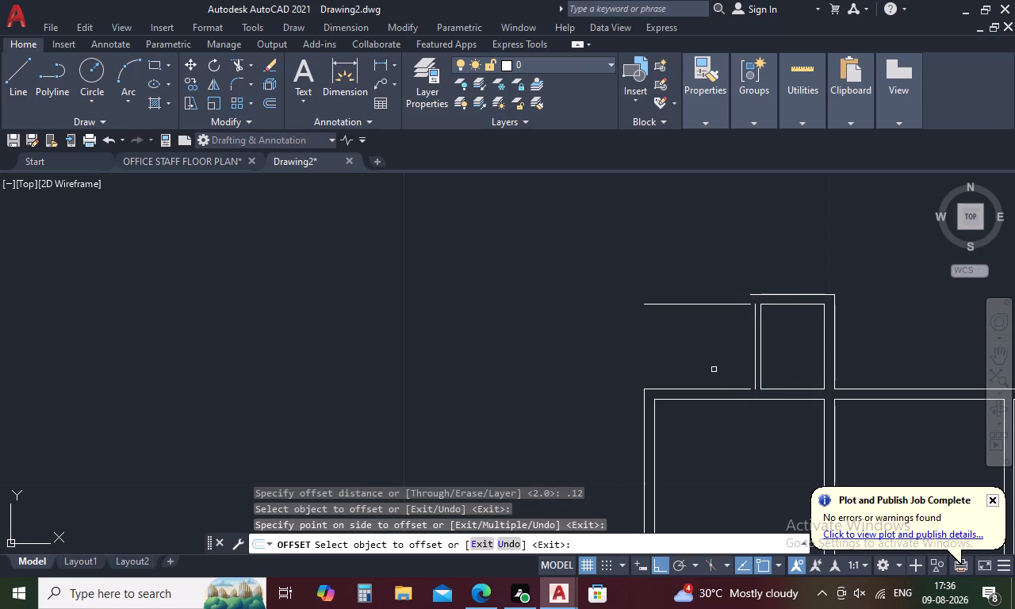
key(Escape)
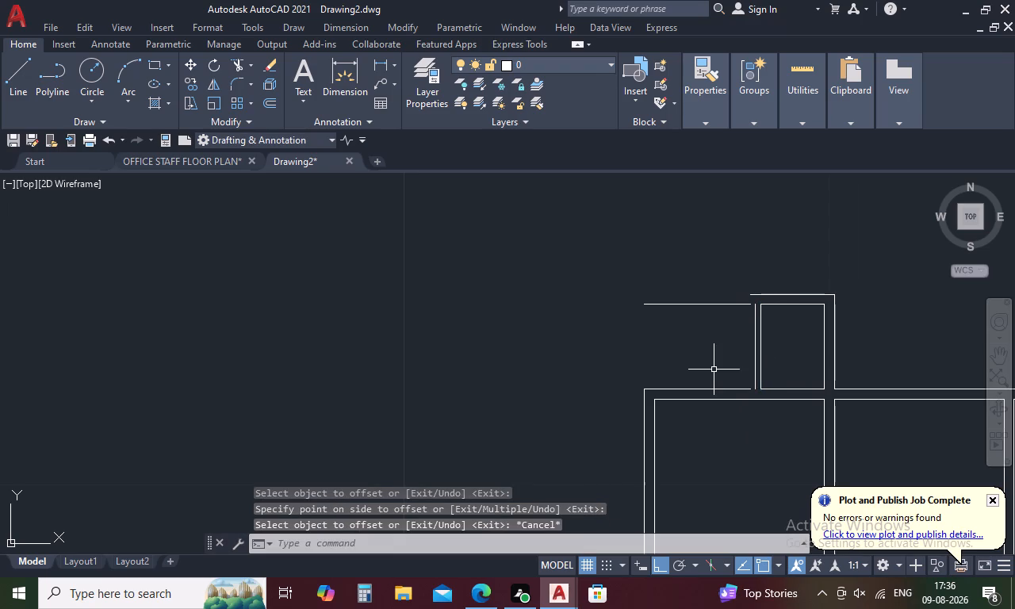
Extend the new partition line to the top and bottom wall lines, and extend the two horizontal lines beside it to meet the partition.
text(EX)
key(space)
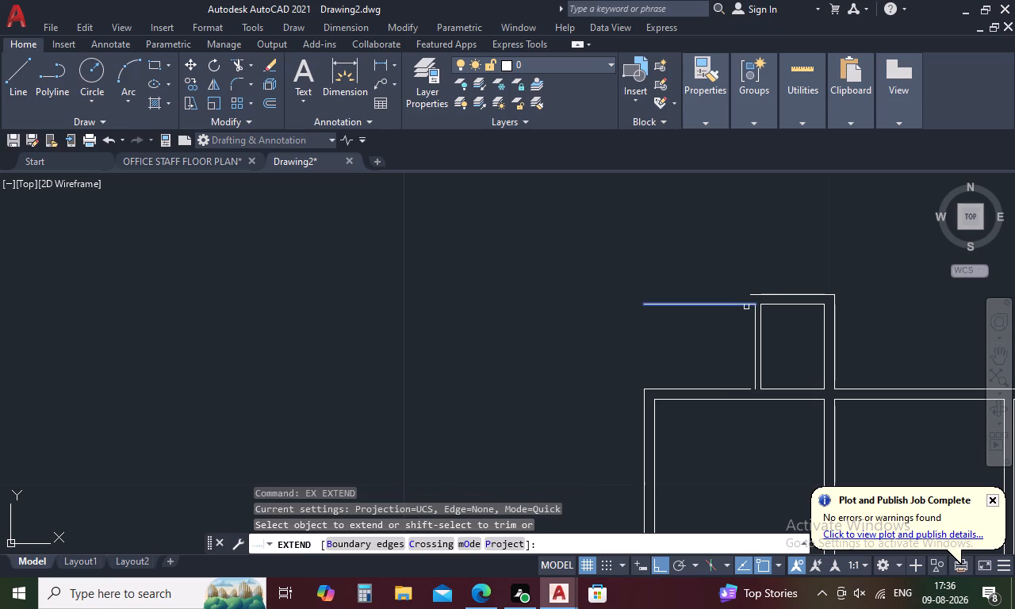
click(743, 304)
click(745, 304)
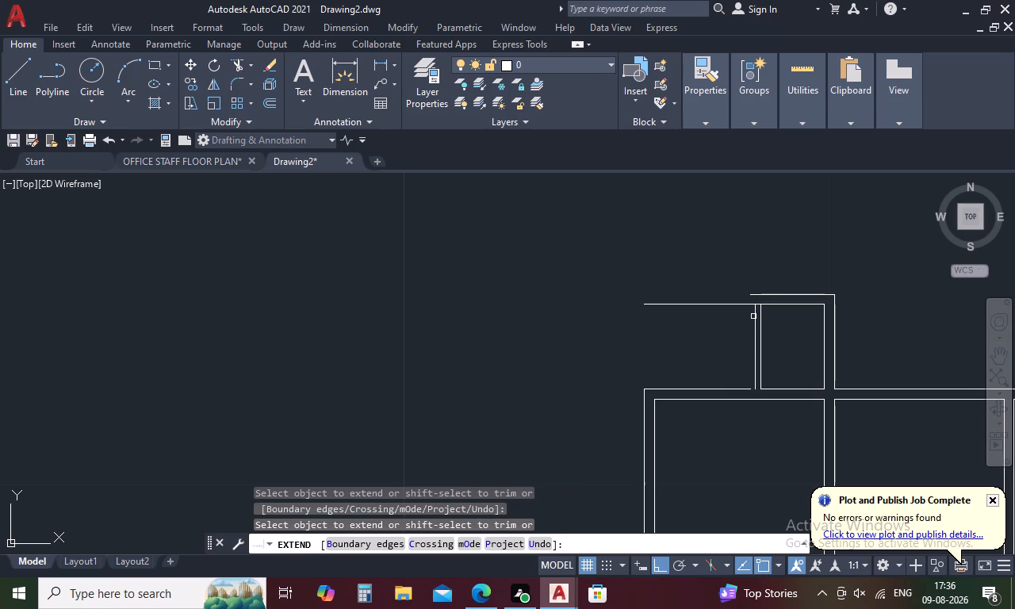
click(754, 315)
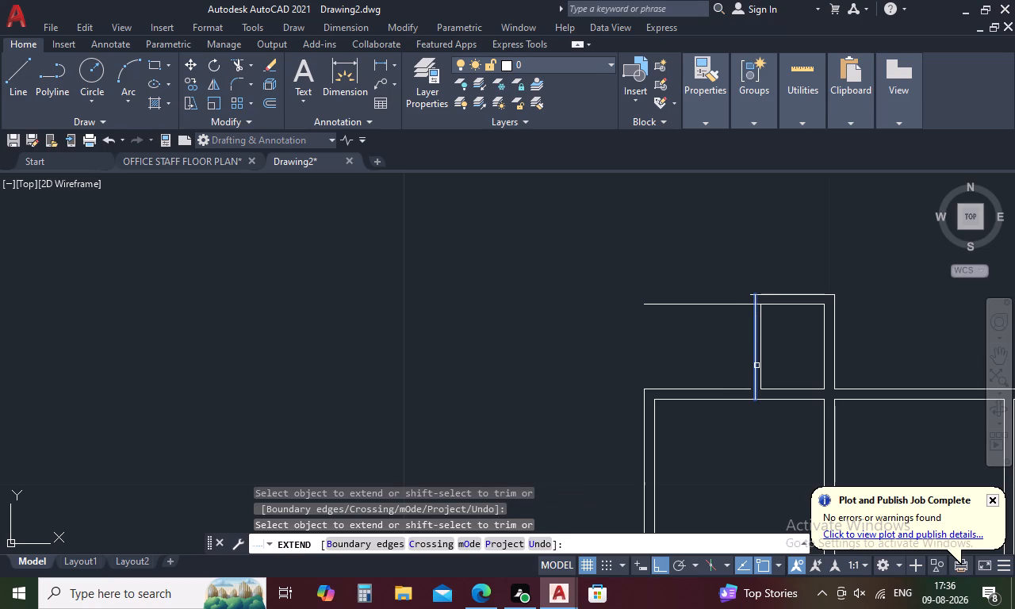
click(756, 366)
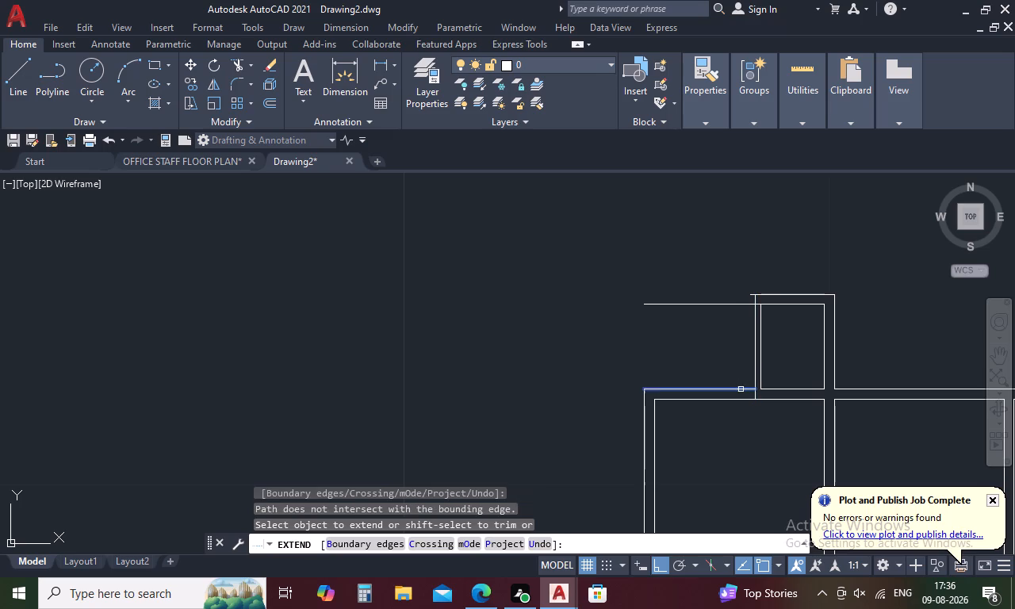
click(741, 389)
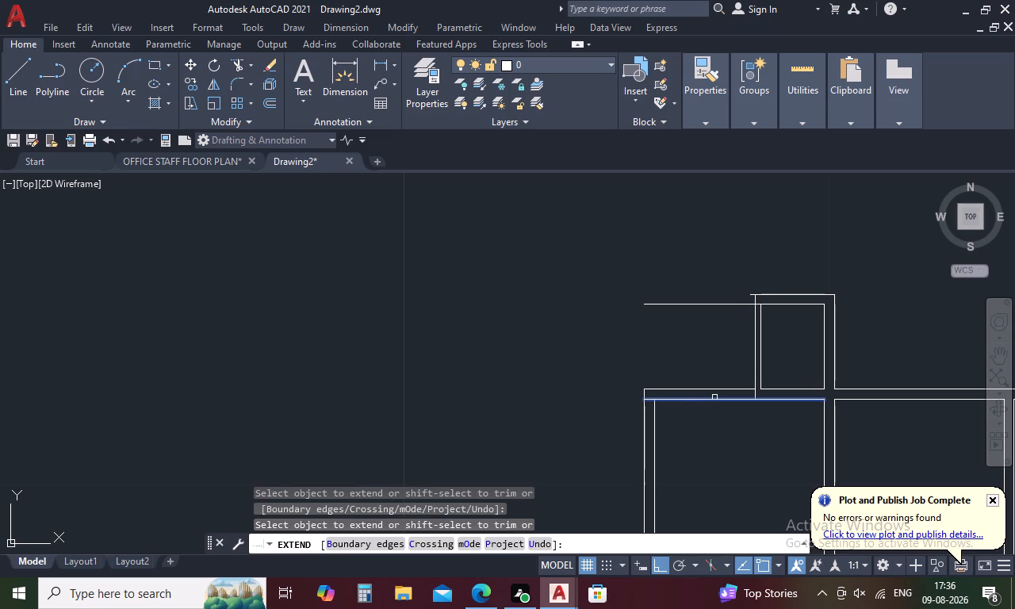
key(Escape)
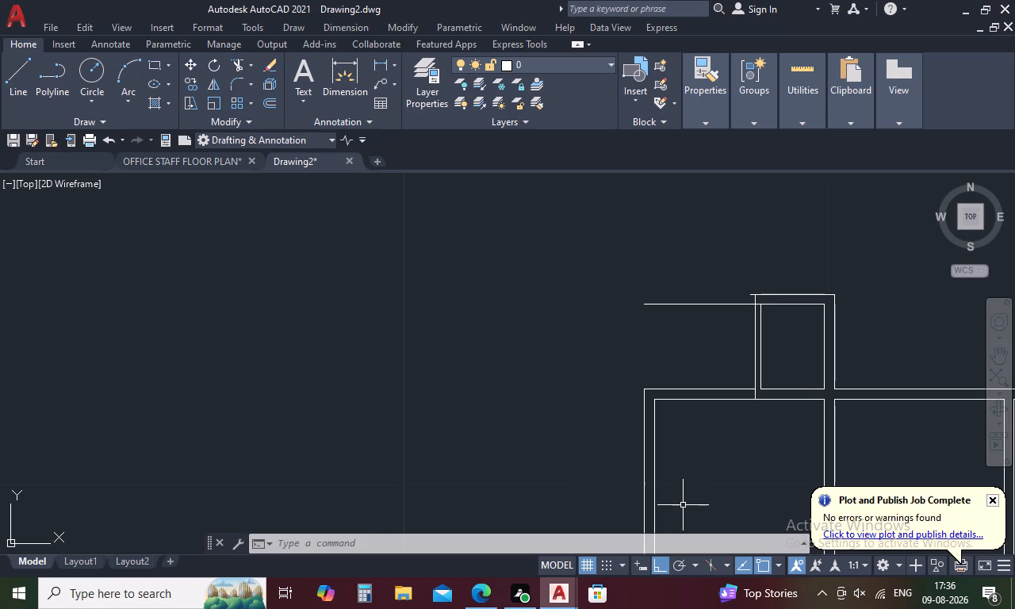
Offset the upper horizontal line beside the small room 0.23 upward to form the adjoining space's top wall.
key(o)
key(space)
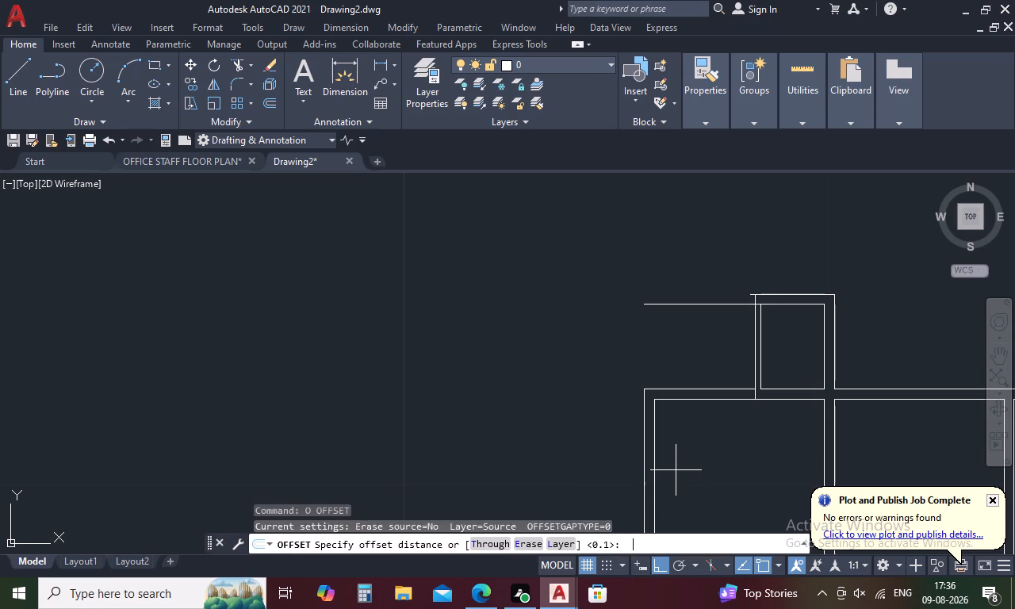
key(period)
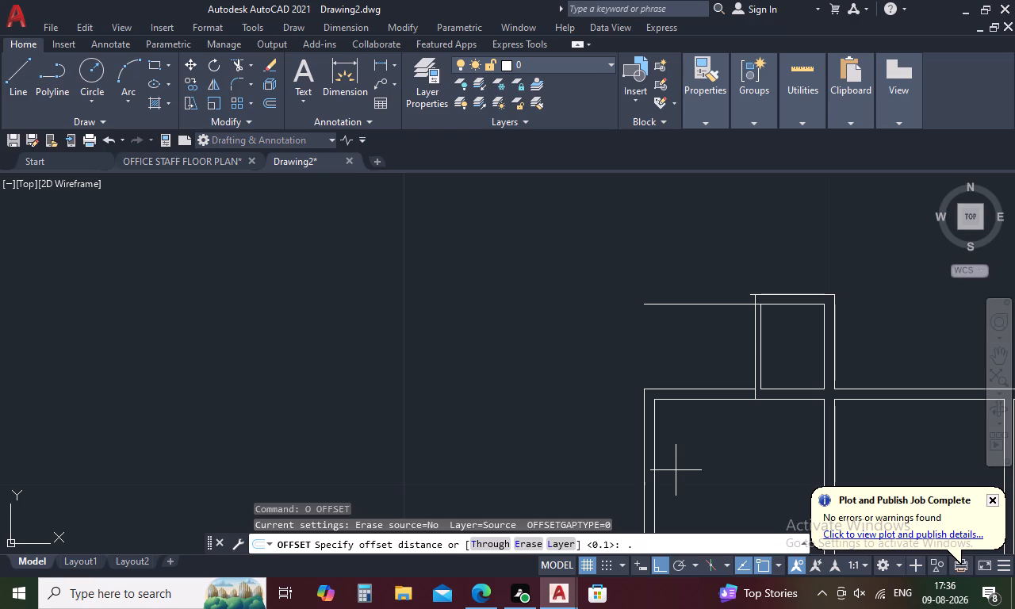
text(23)
key(space)
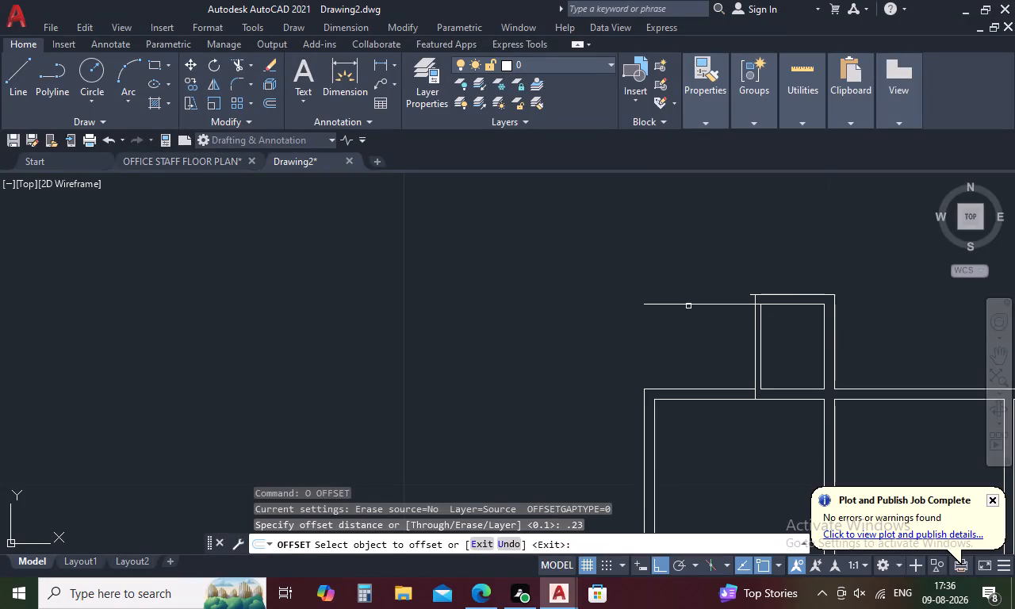
click(691, 305)
click(691, 289)
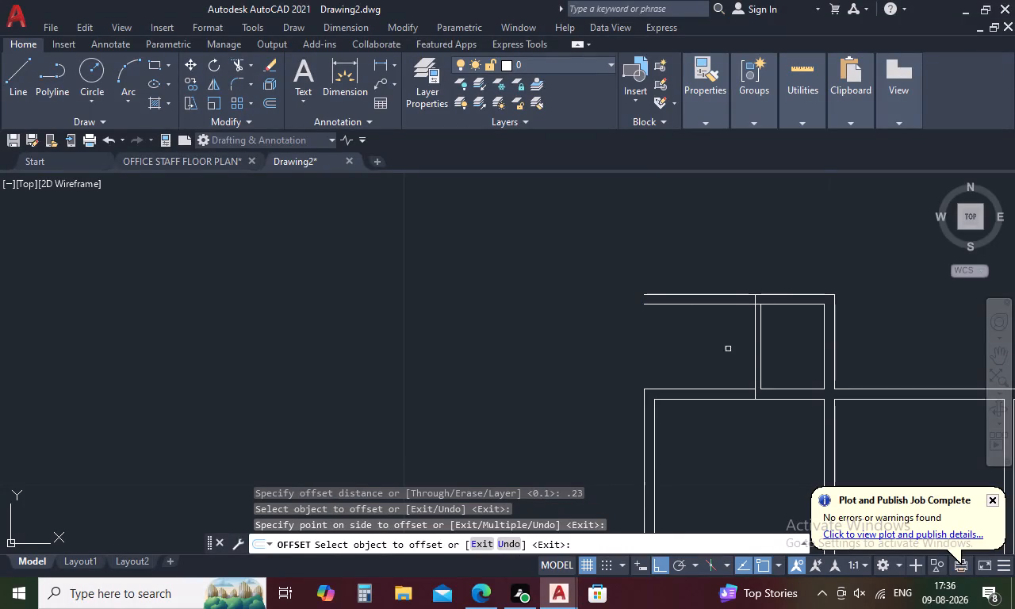
Draw the adjoining space's outer left wall line from the lower room's outer top-left corner up to the top wall line.
key(Escape)
key(l)
key(space)
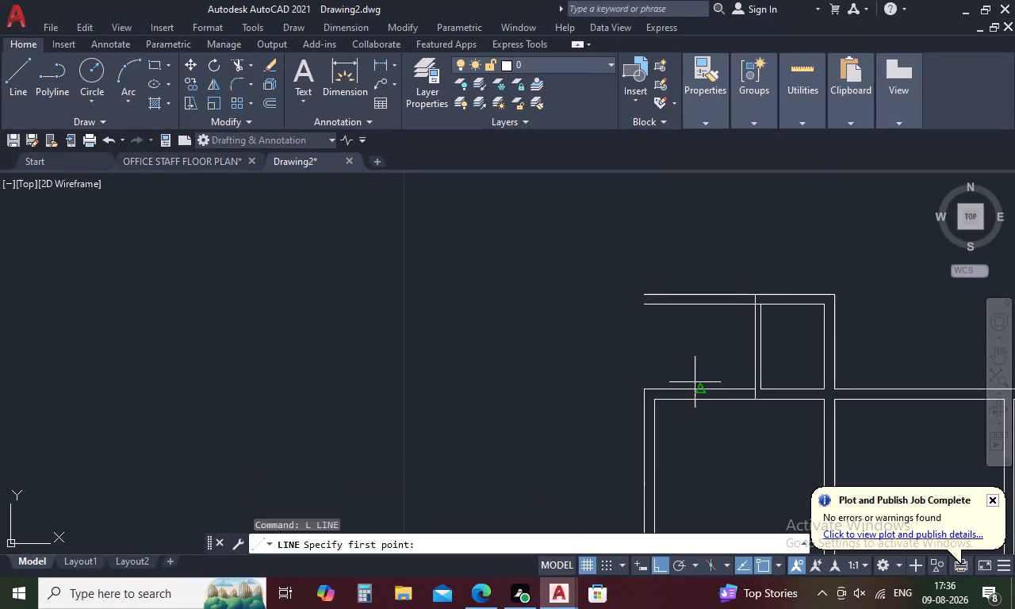
click(642, 390)
click(641, 297)
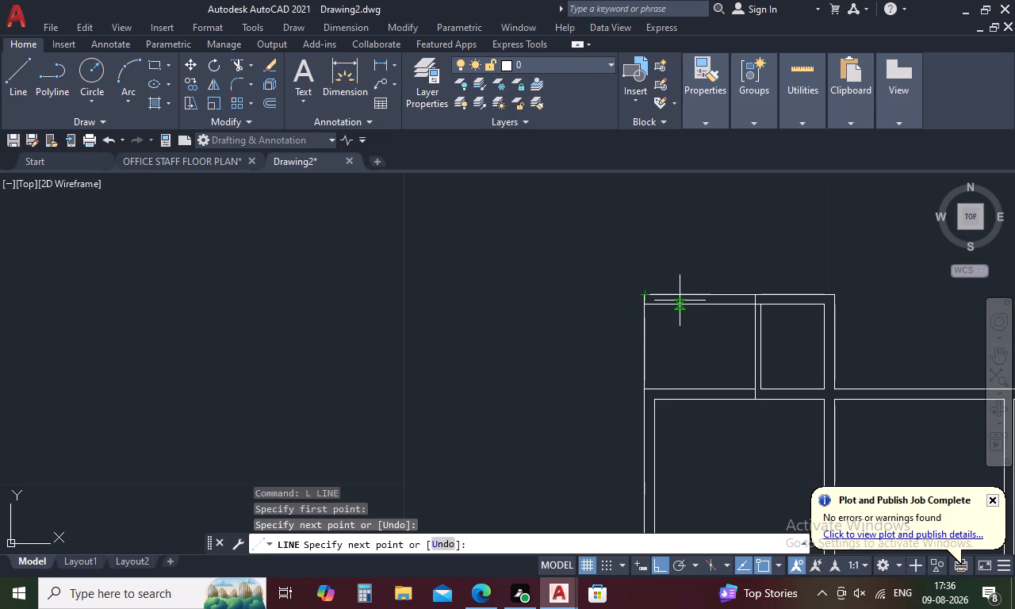
key(Escape)
Offset the new outer left wall line 0.23 inward to form the adjoining space's left wall.
text(O .23)
key(space)
click(643, 355)
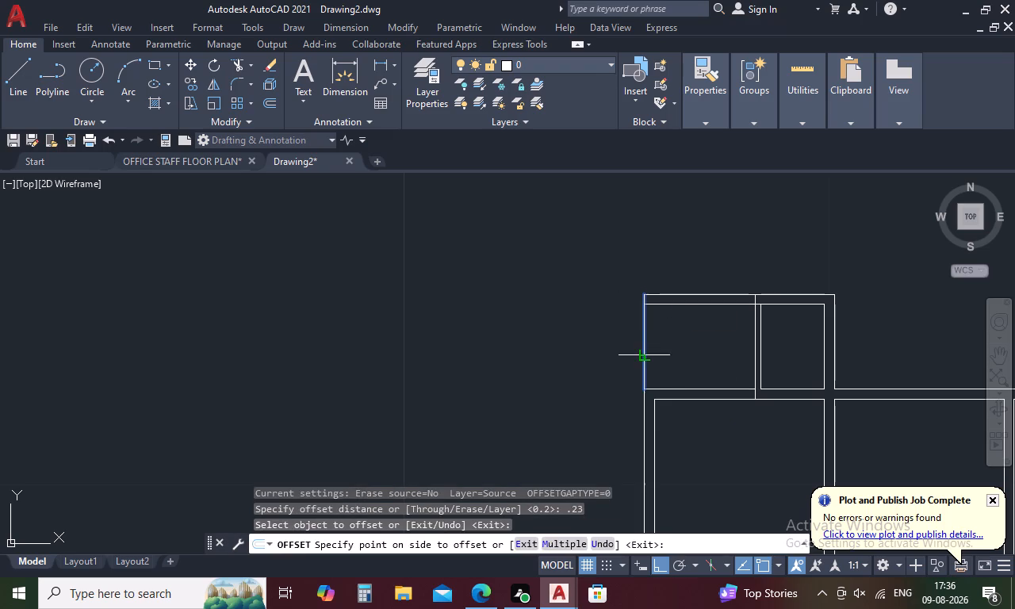
click(665, 355)
key(Escape)
Trim the overlapping wall lines at the adjoining space's top-left corner and where the thin partition meets the top wall.
text(TR)
key(space)
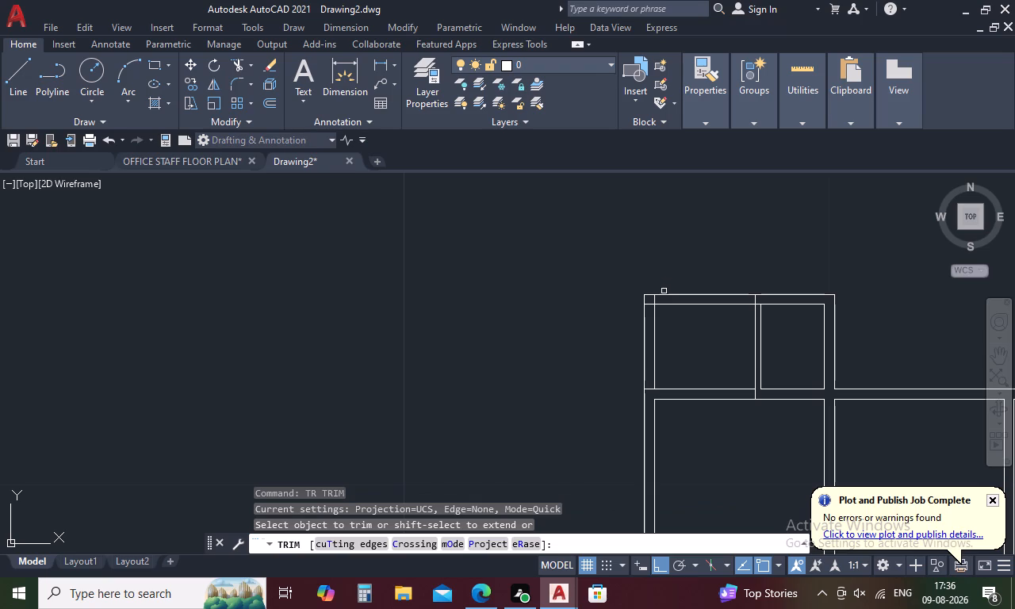
scroll(662, 300, up, 4)
drag(658, 301, 556, 333)
scroll(556, 333, down, 4)
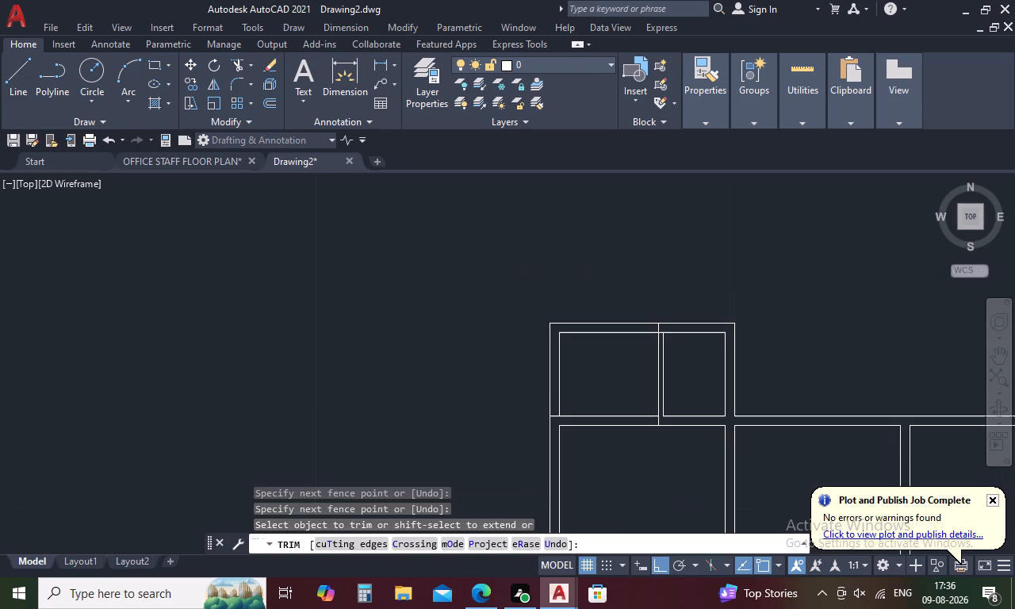
scroll(669, 330, up, 4)
drag(665, 321, 603, 321)
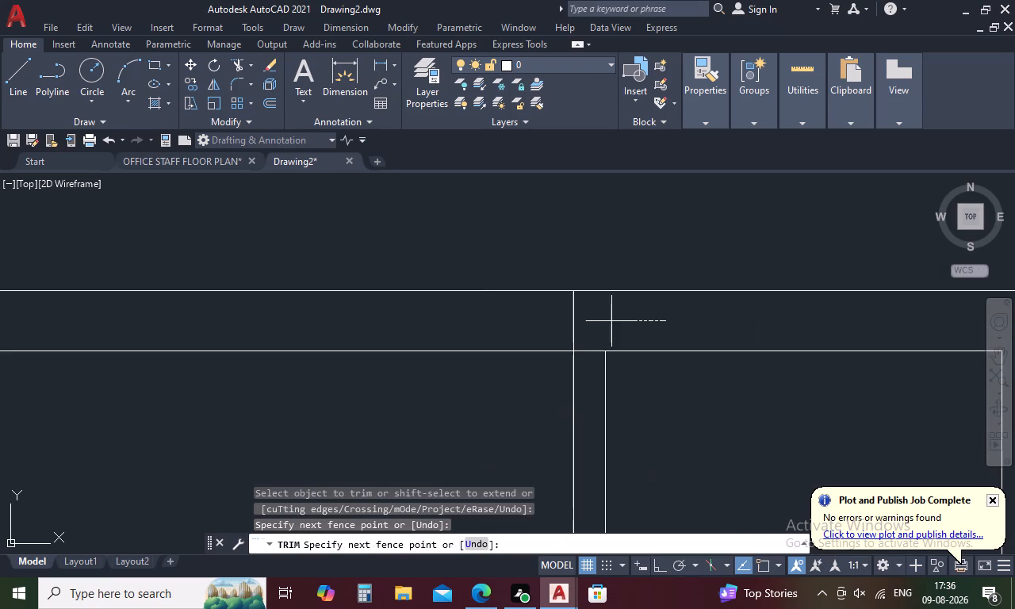
drag(603, 321, 540, 328)
drag(580, 316, 583, 371)
scroll(584, 371, down, 4)
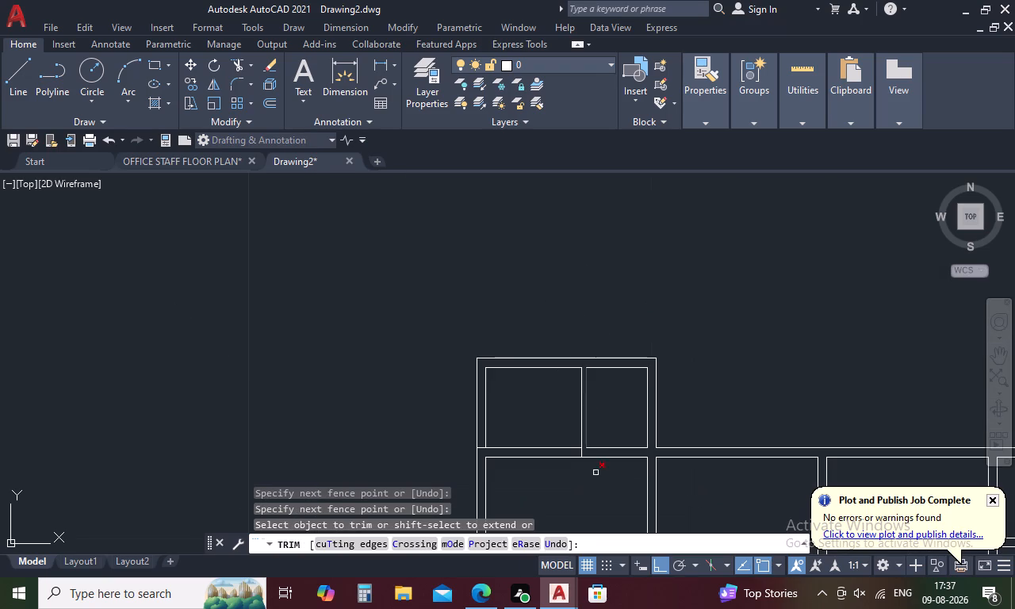
Trim the leftover line ends at the foot of the thin partition and where the left wall meets the lower horizontal wall.
scroll(576, 469, up, 4)
drag(621, 366, 544, 368)
scroll(543, 368, down, 4)
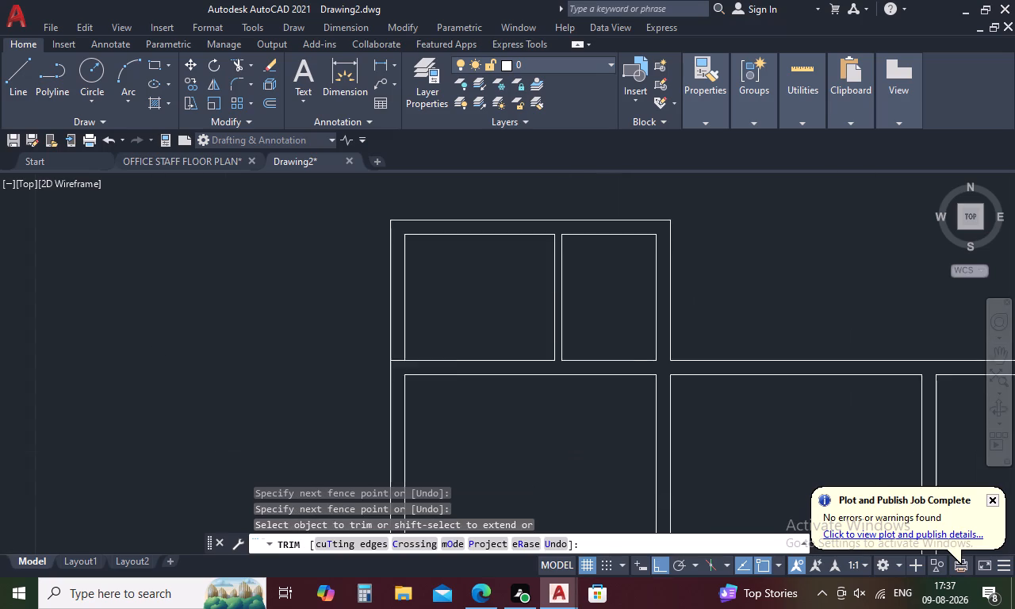
scroll(445, 366, up, 4)
drag(461, 335, 466, 385)
scroll(467, 386, down, 3)
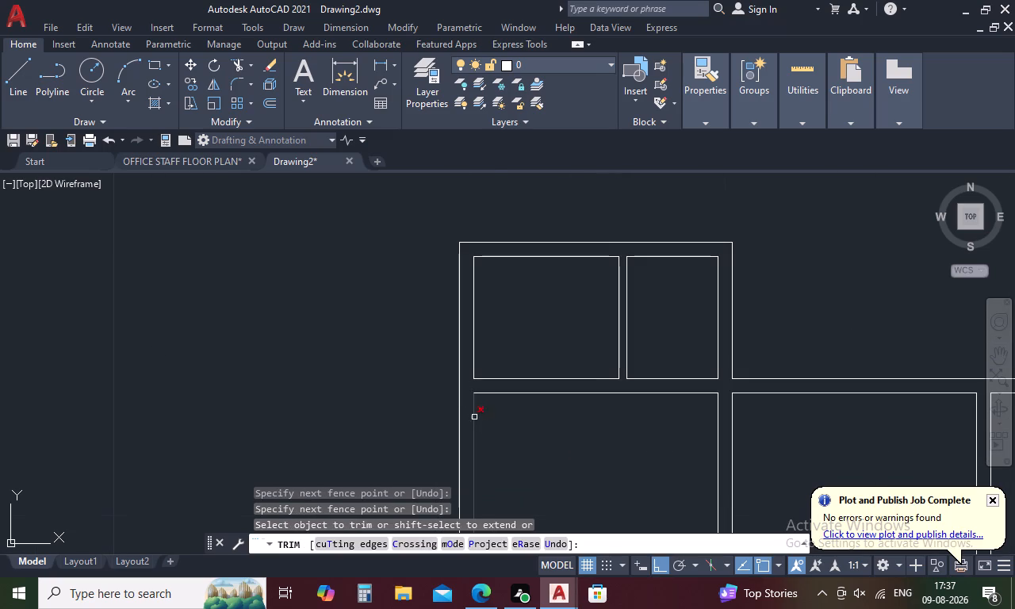
scroll(557, 428, down, 2)
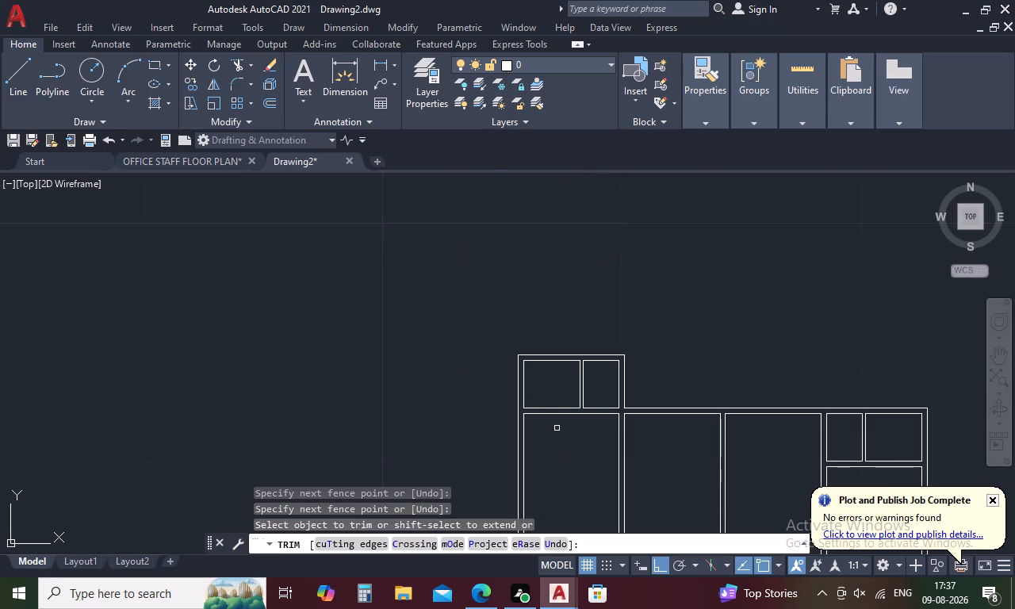
key(Escape)
Extend the adjoining space's inner left wall line and the partition's left line down to the leftmost room's inner top line.
key(e)
key(x)
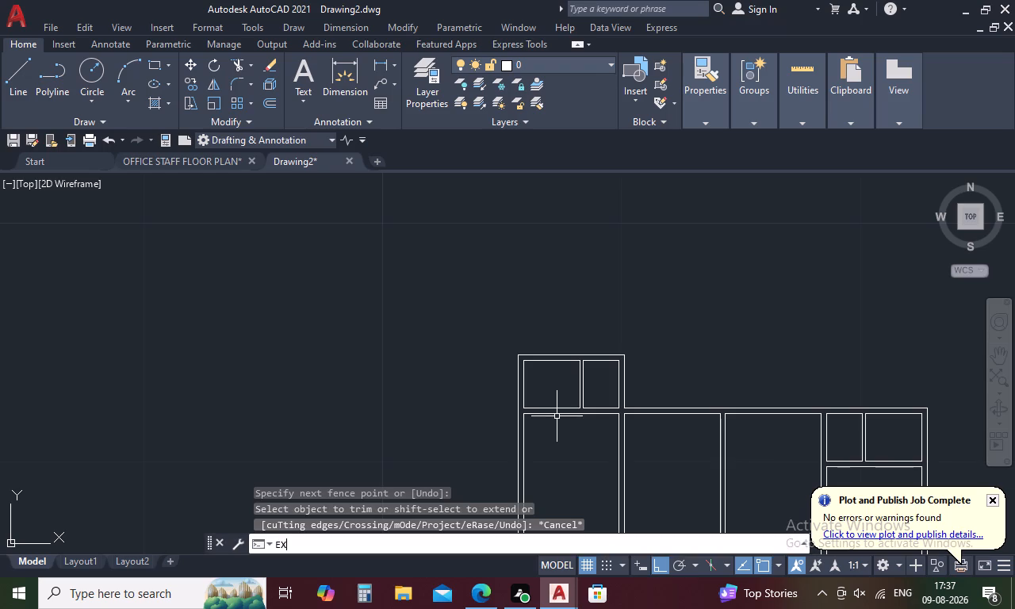
key(space)
click(525, 394)
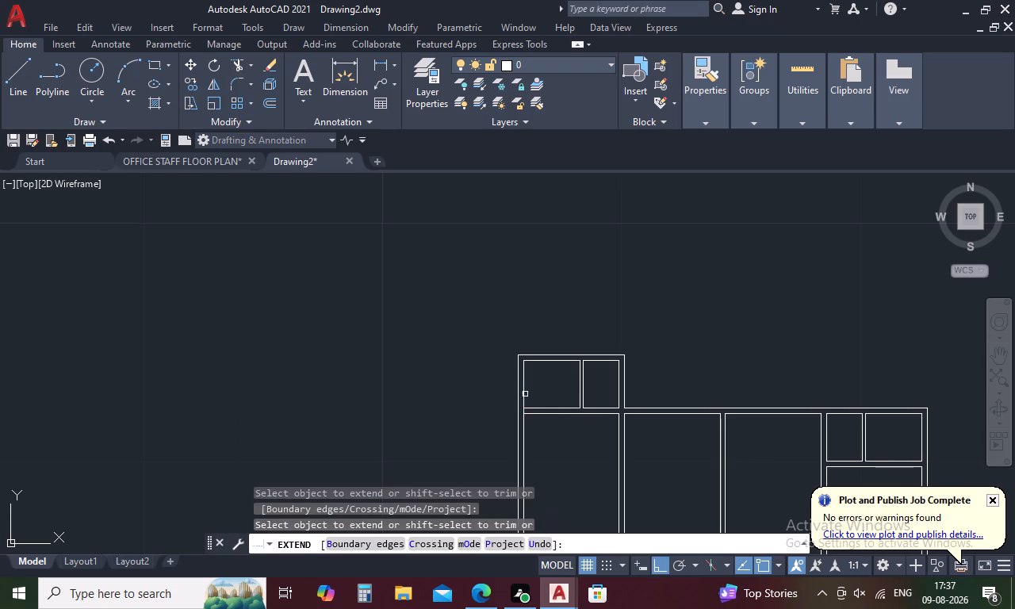
click(580, 396)
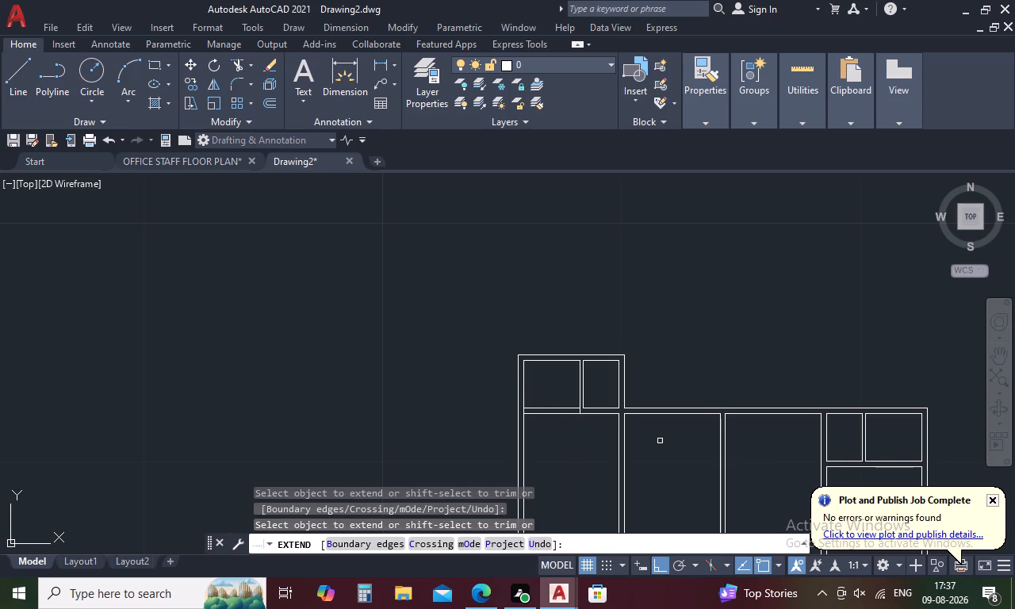
key(Escape)
Trim away both horizontal wall lines between the adjoining space and the leftmost room to open them into one space.
key(t)
text(R)
key(space)
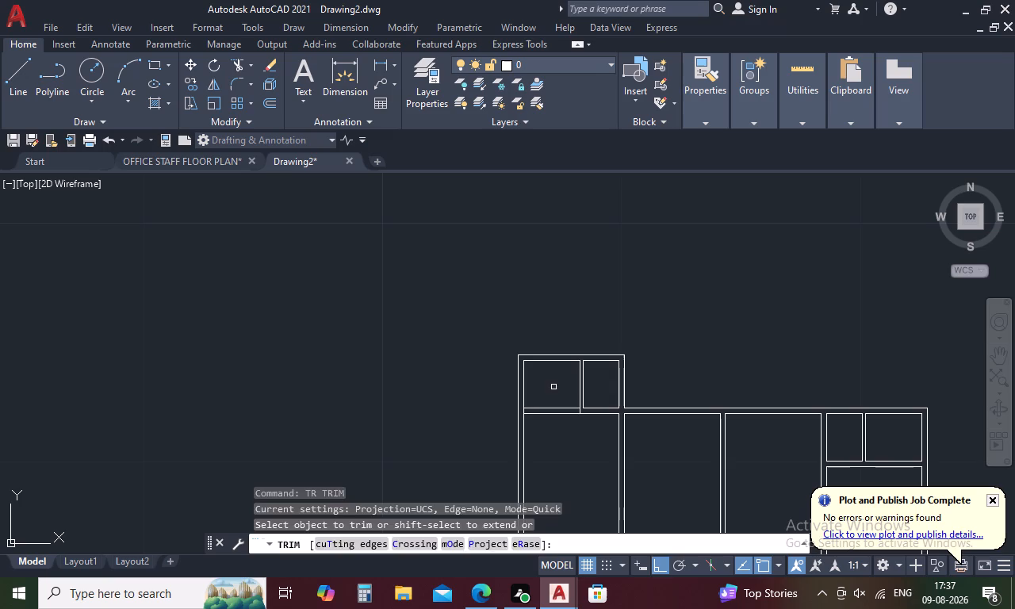
drag(553, 387, 553, 422)
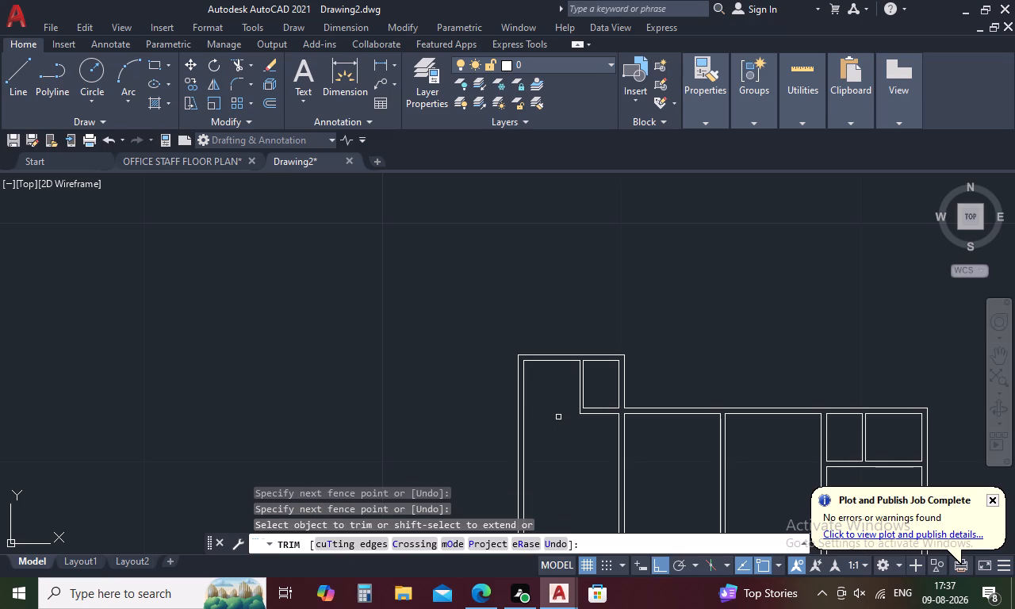
scroll(558, 417, down, 1)
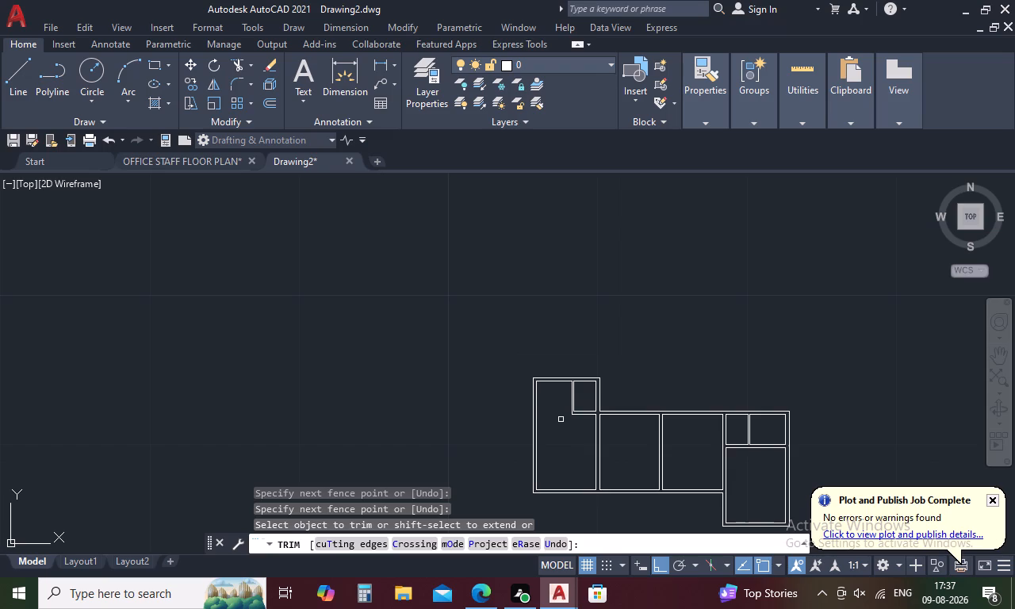
key(Escape)
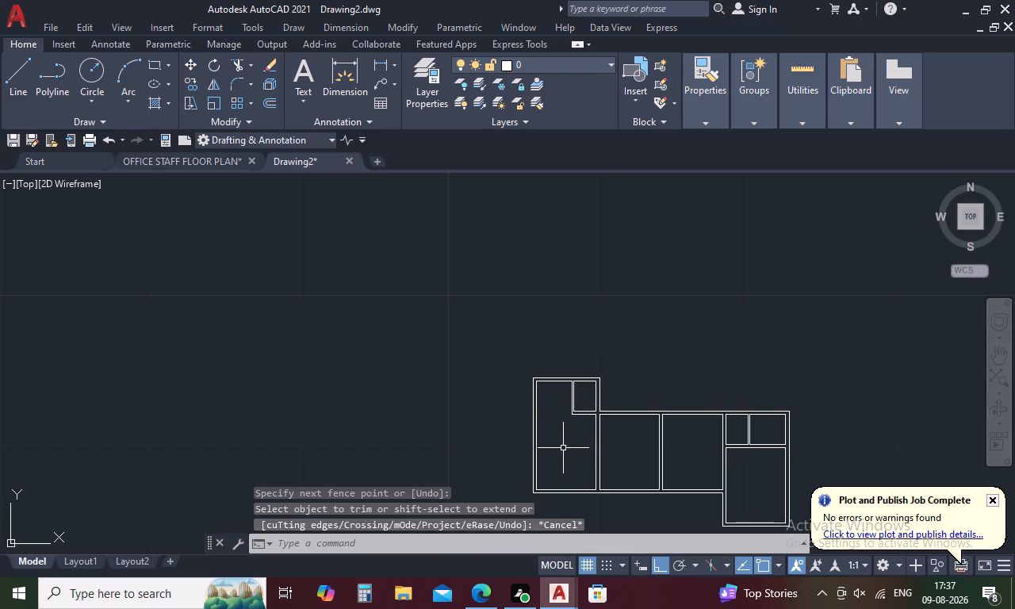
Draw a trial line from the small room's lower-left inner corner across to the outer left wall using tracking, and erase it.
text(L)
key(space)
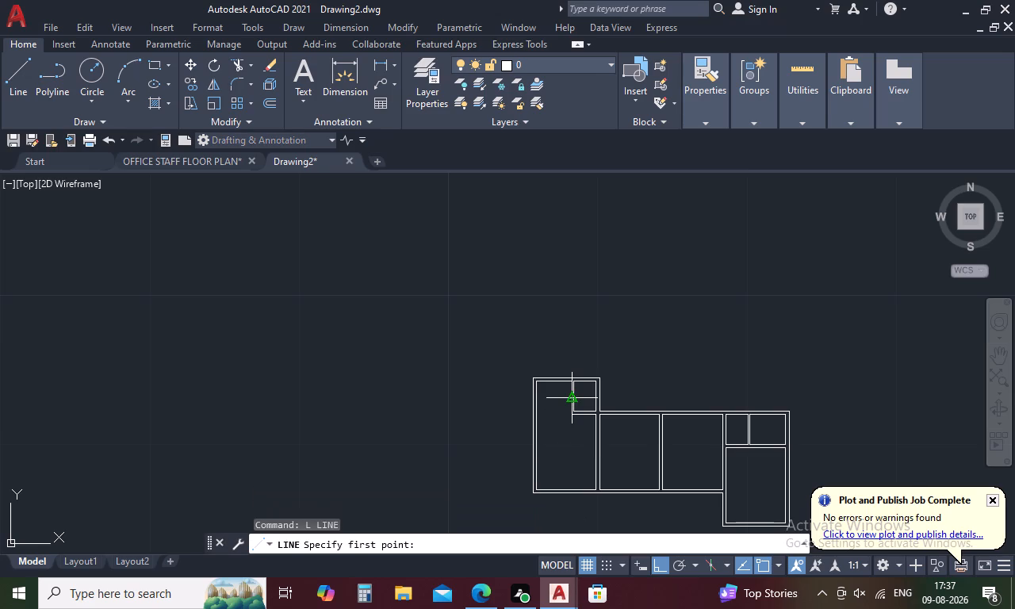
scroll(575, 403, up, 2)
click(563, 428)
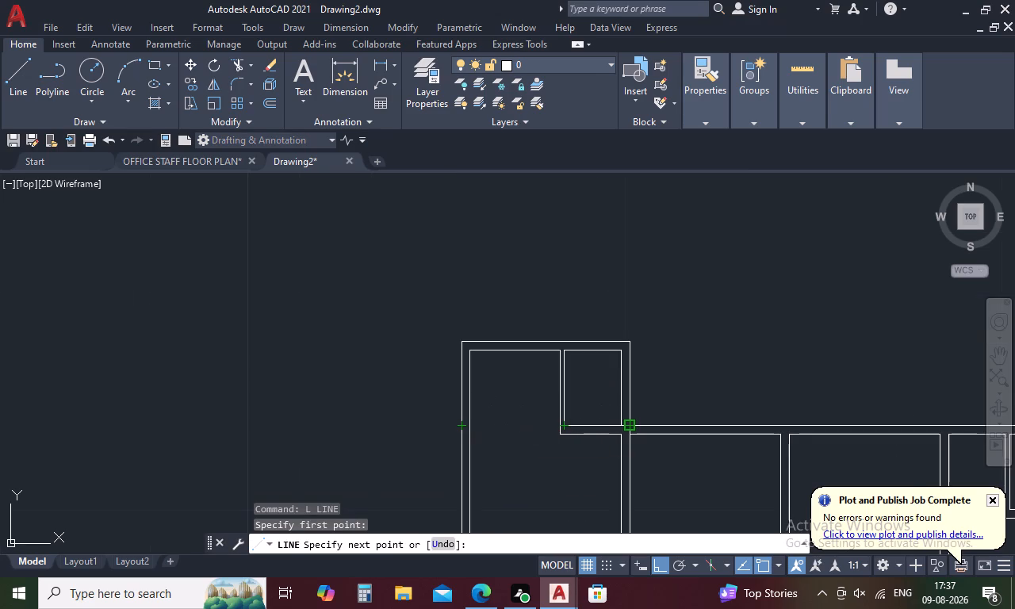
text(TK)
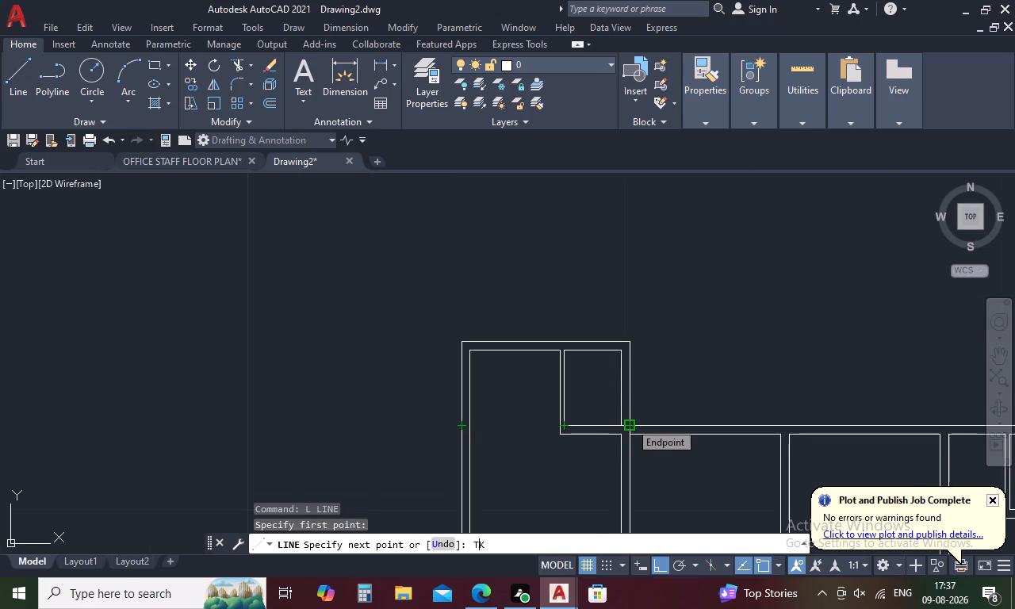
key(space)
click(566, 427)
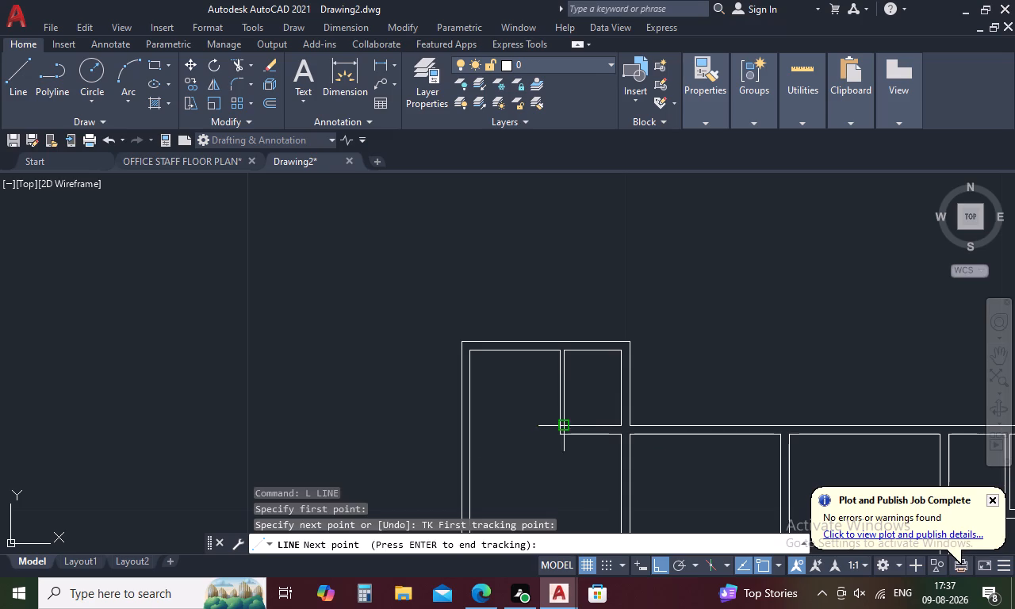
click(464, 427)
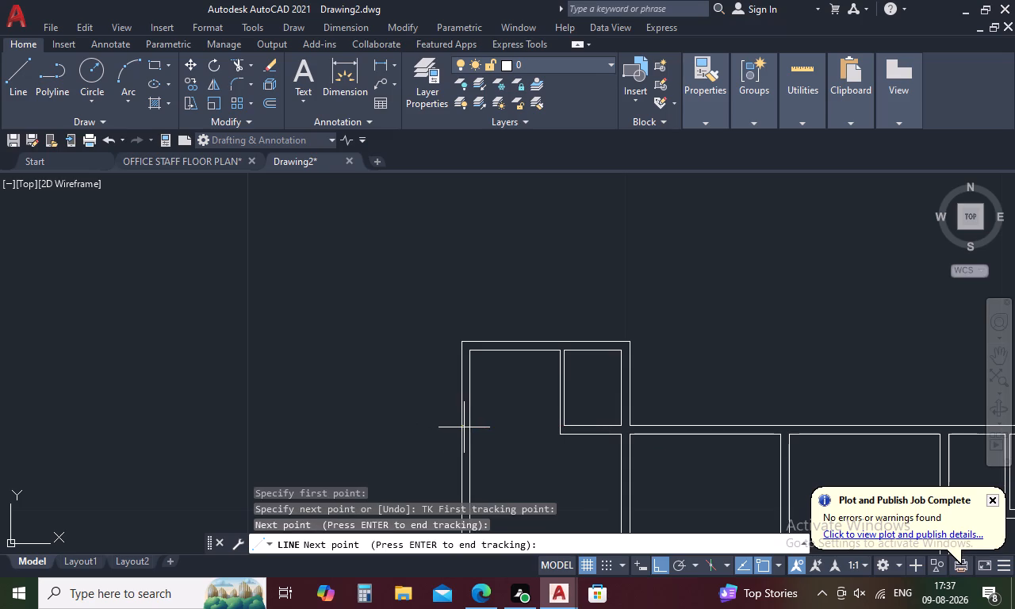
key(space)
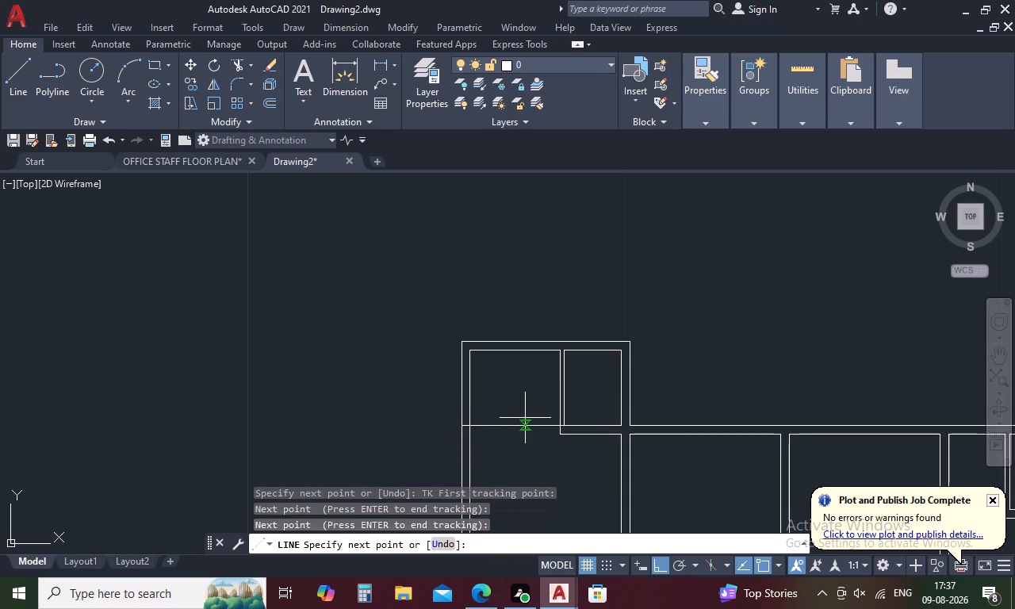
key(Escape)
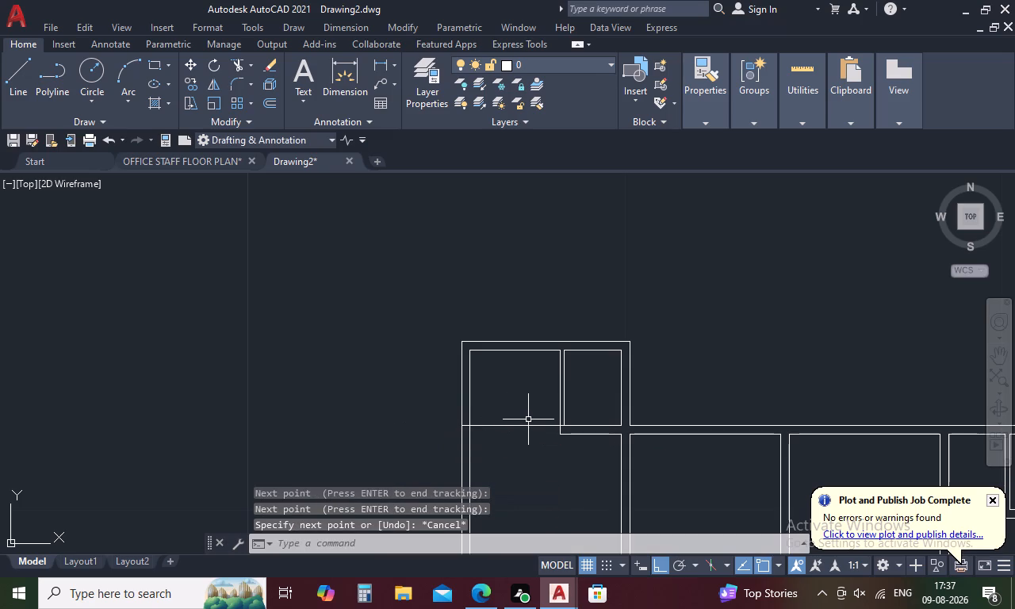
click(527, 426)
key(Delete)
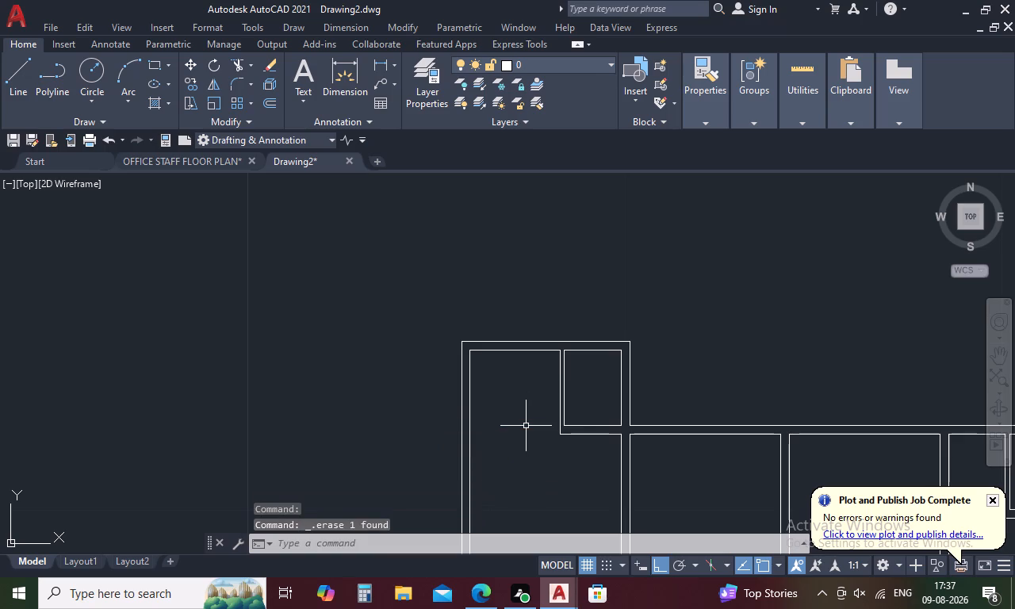
Using tracking from the small room's lower-left inner corner, draw a horizontal line 5 long leftward from the outer left wall.
text(L)
key(space)
text(TK)
key(space)
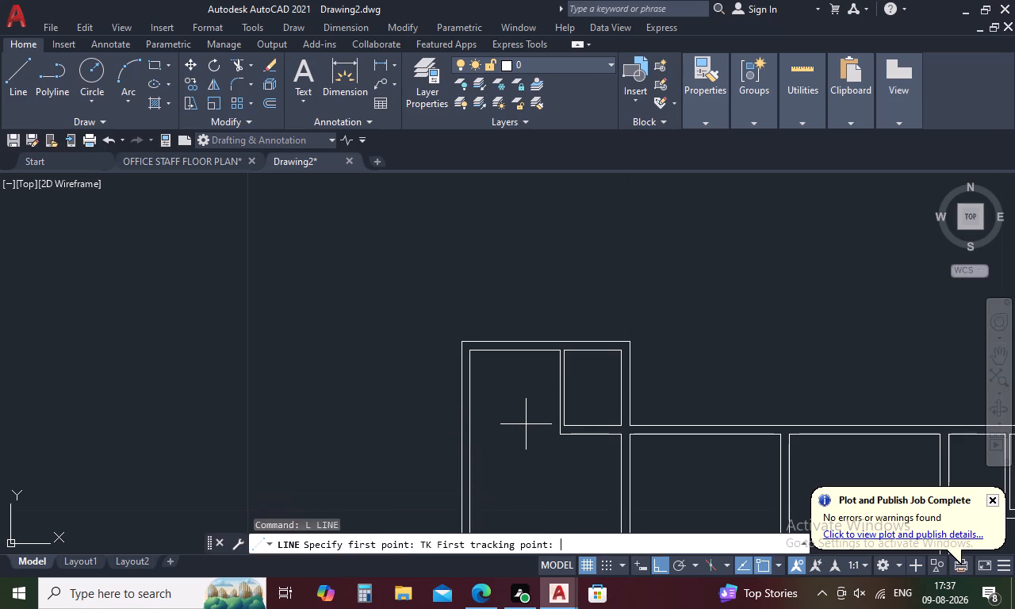
scroll(565, 427, up, 3)
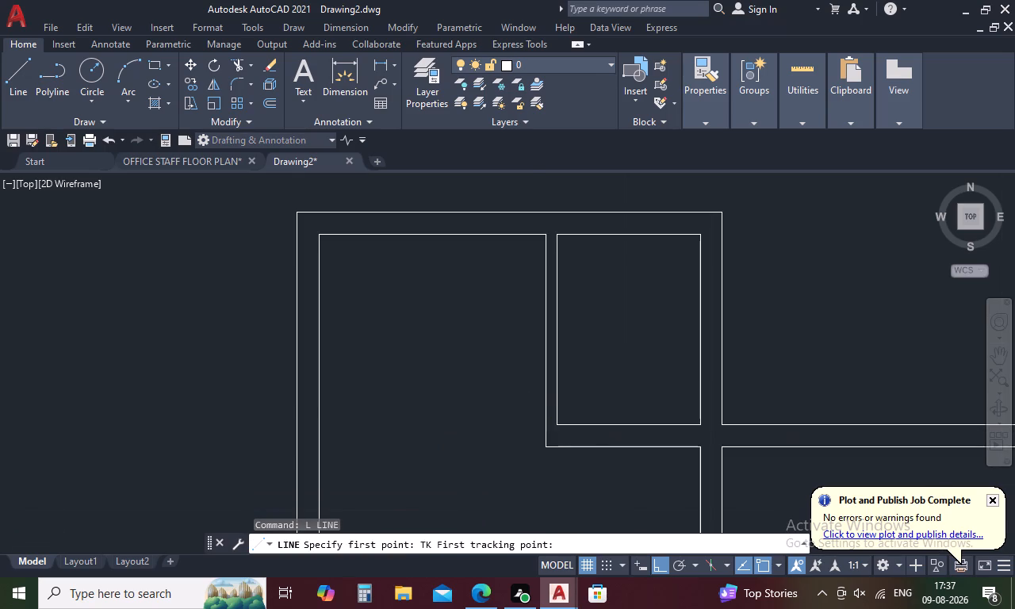
click(553, 423)
middle_drag(253, 439, 481, 443)
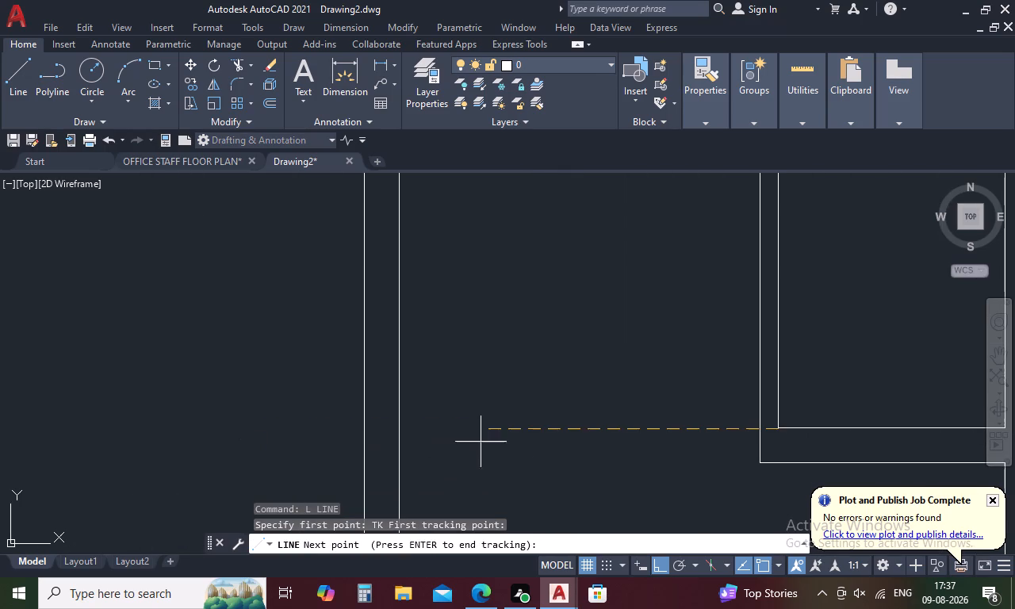
click(361, 426)
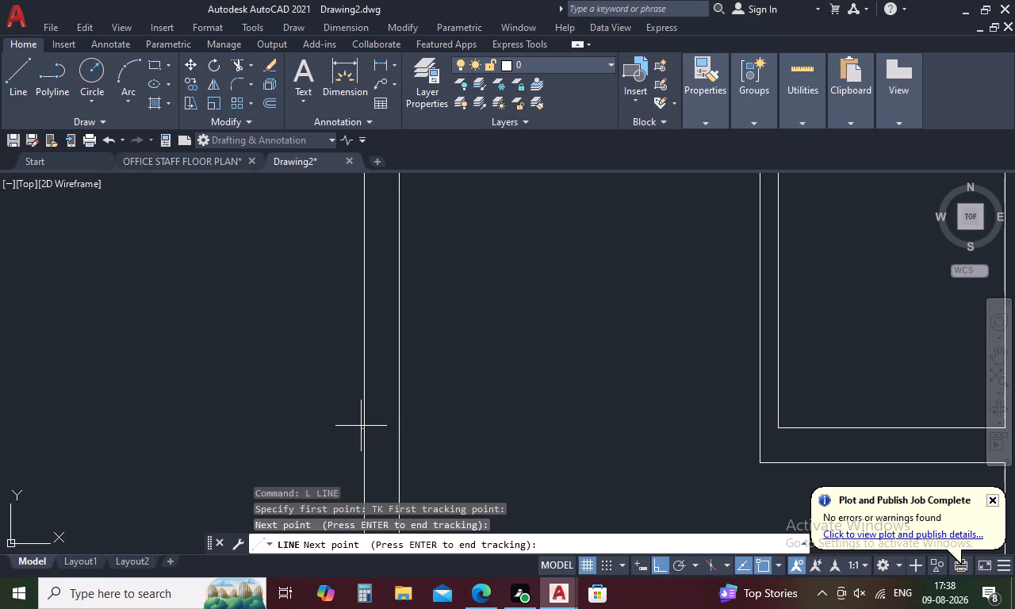
key(space)
middle_drag(203, 429, 375, 394)
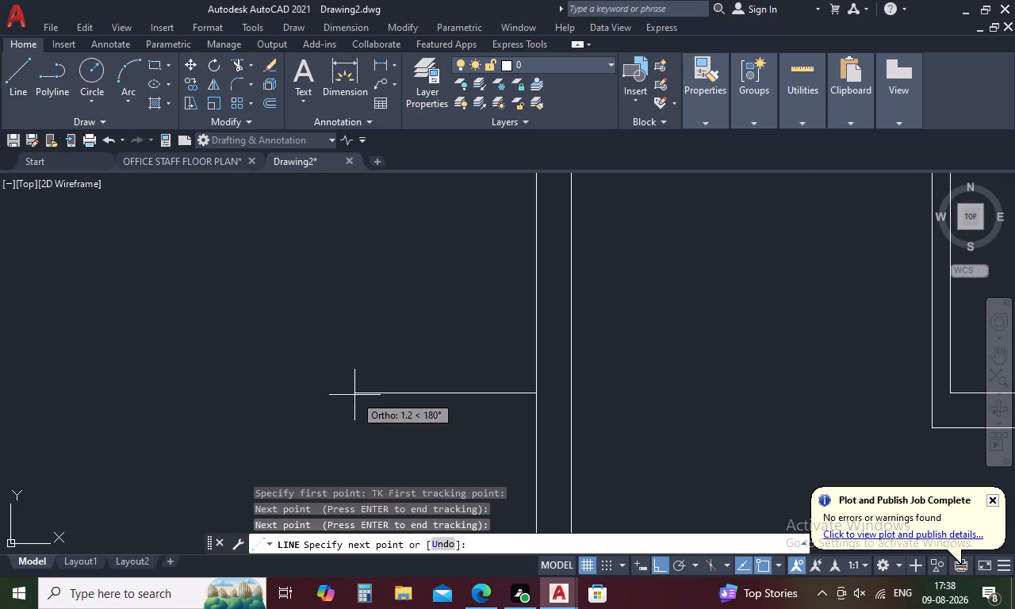
scroll(321, 400, down, 1)
middle_drag(321, 400, 373, 400)
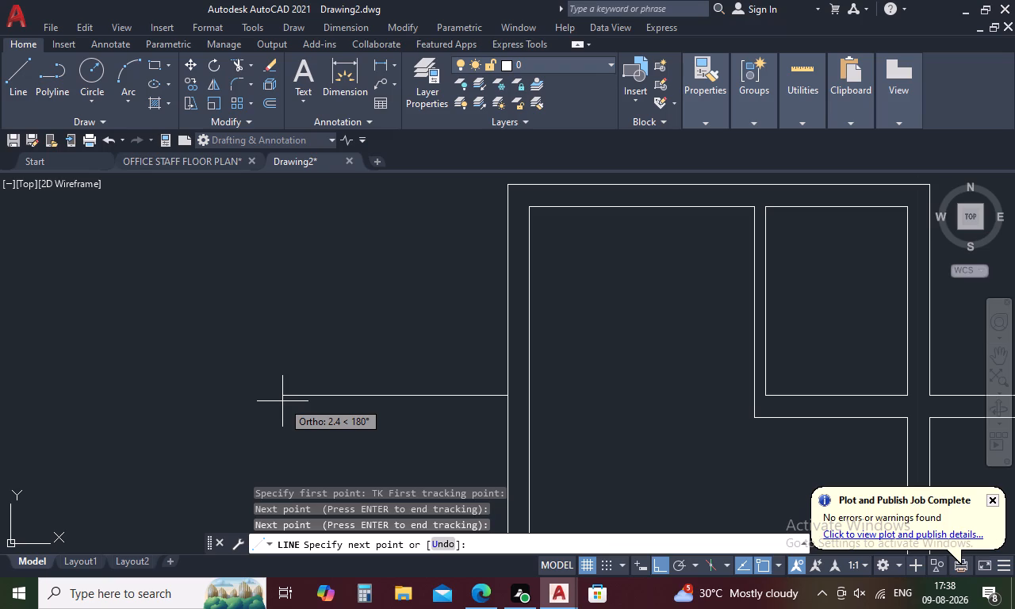
key(5)
scroll(282, 401, down, 2)
middle_drag(282, 401, 301, 359)
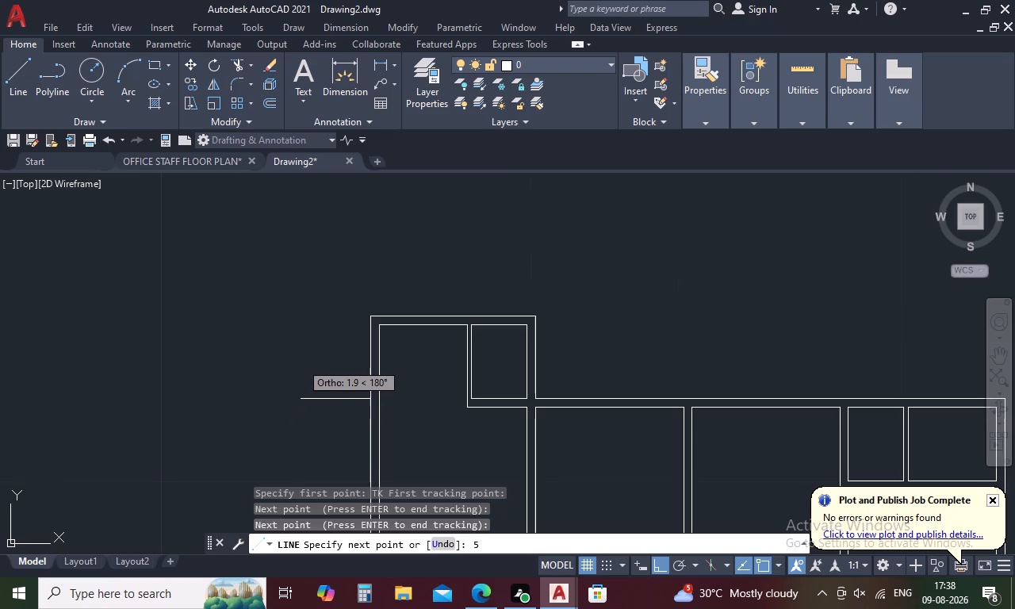
middle_drag(301, 359, 302, 357)
middle_drag(302, 357, 350, 291)
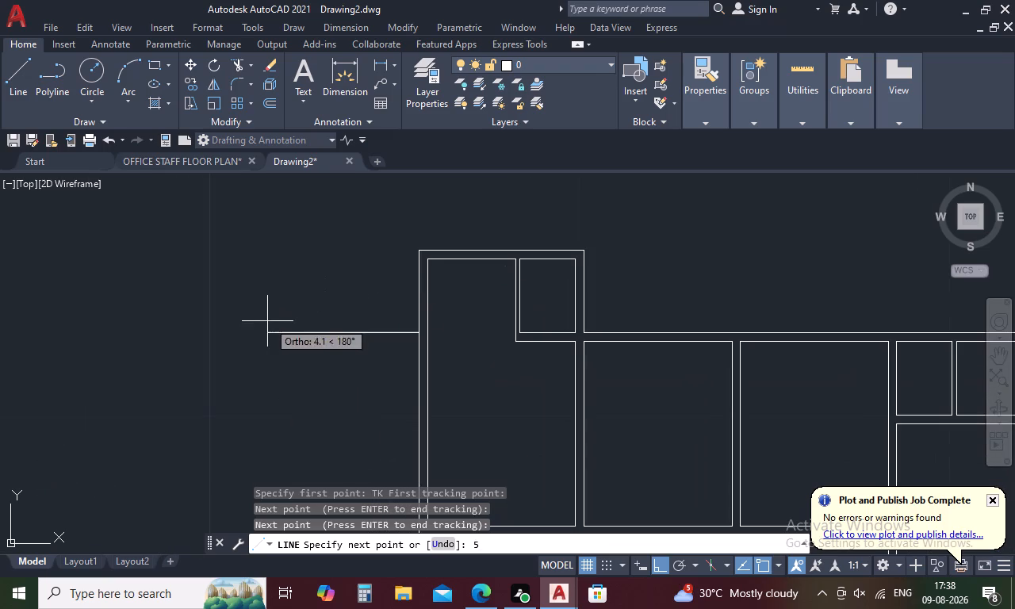
key(space)
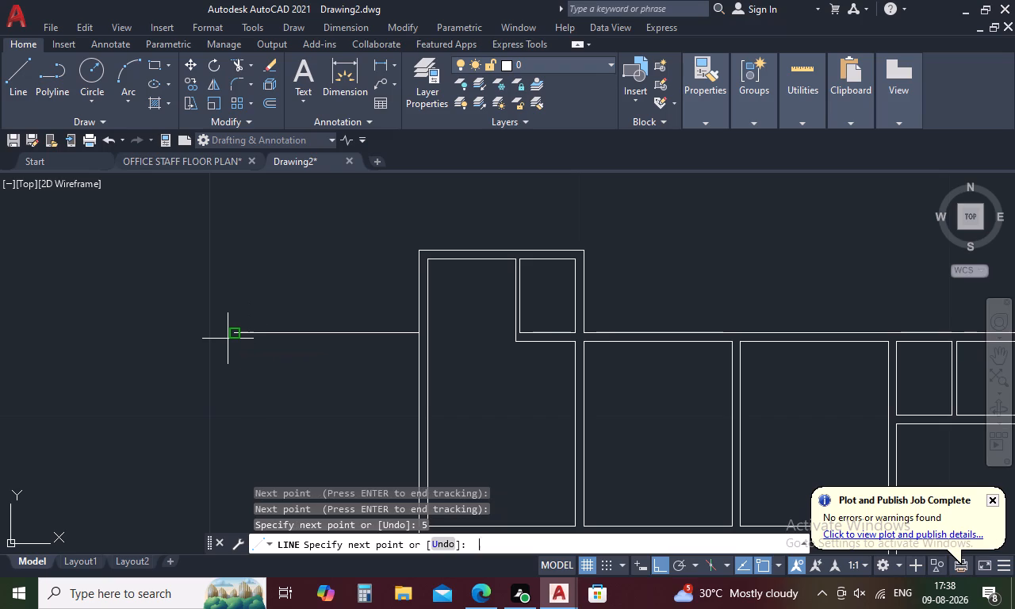
Offset the 5-long horizontal line of the westward extension 0.23 downward to form its top wall.
middle_drag(233, 430, 296, 379)
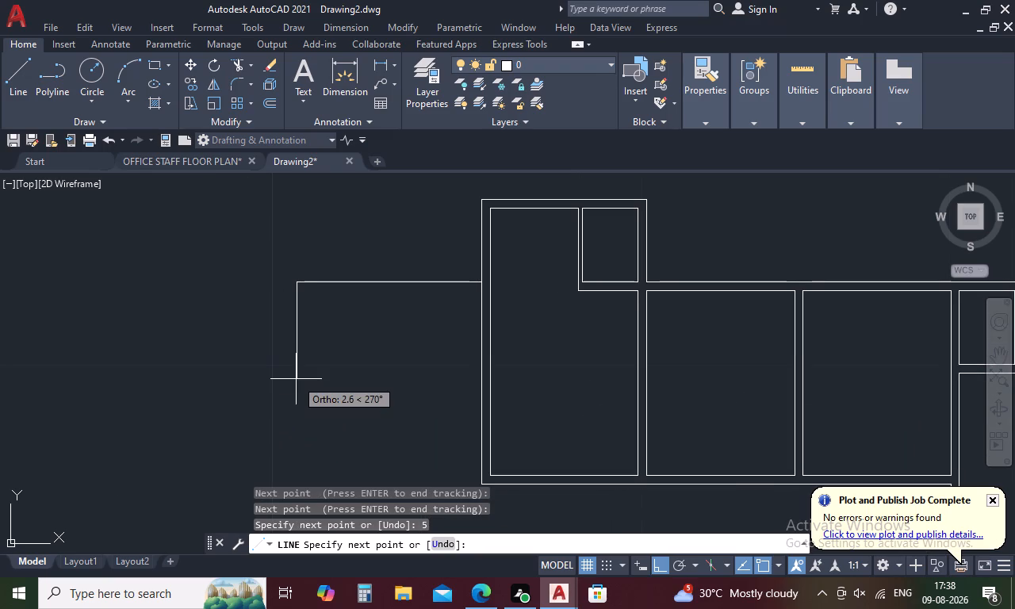
key(Escape)
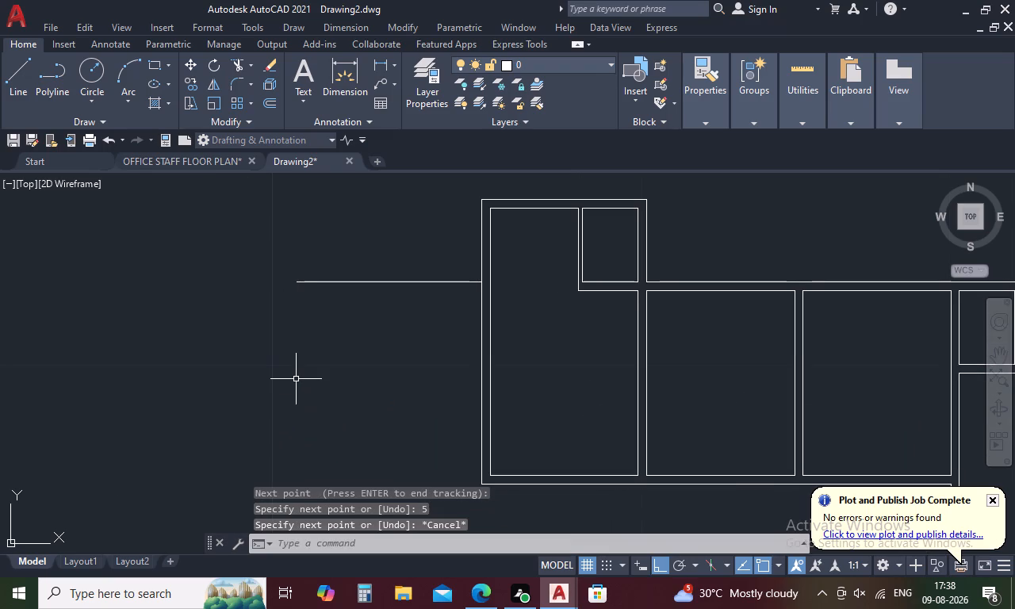
text(O)
key(space)
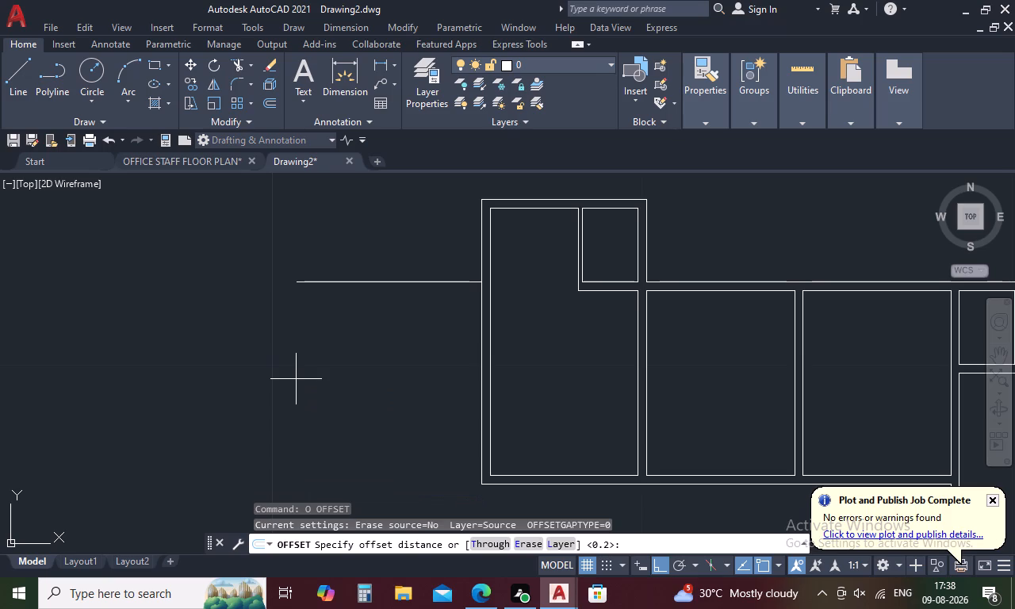
text(.23)
key(space)
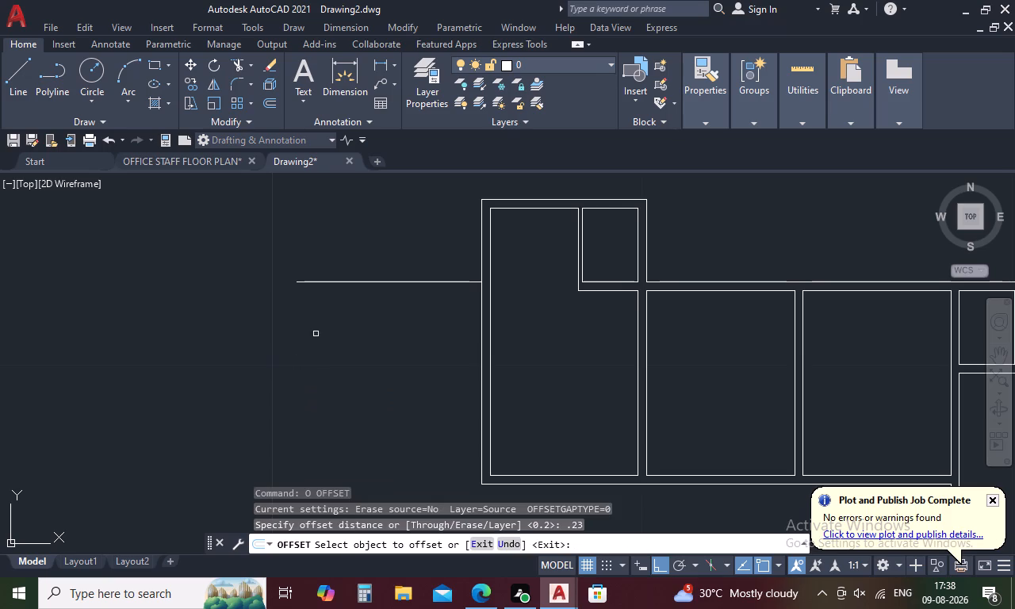
click(380, 282)
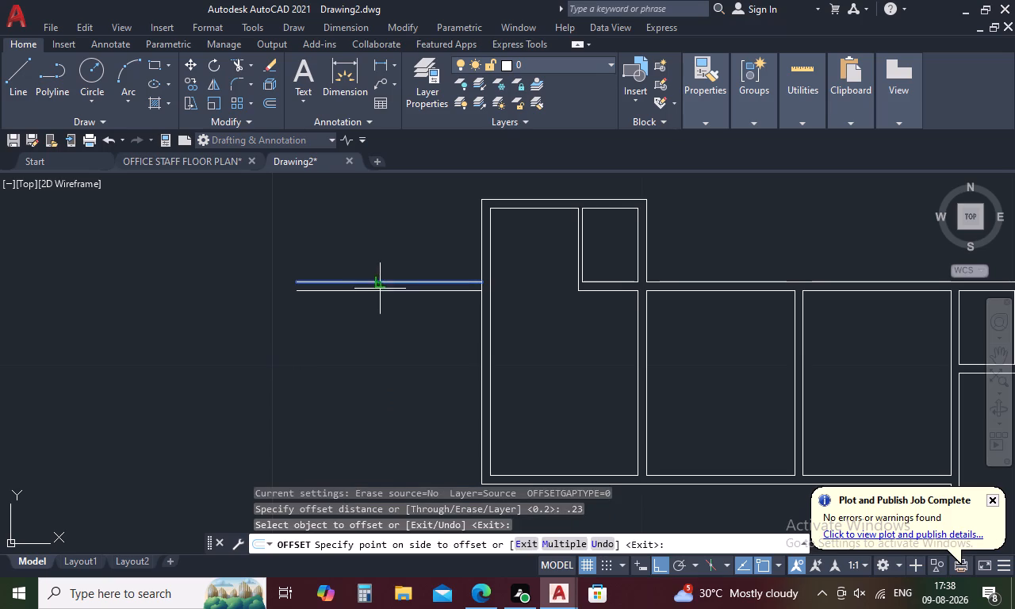
click(362, 363)
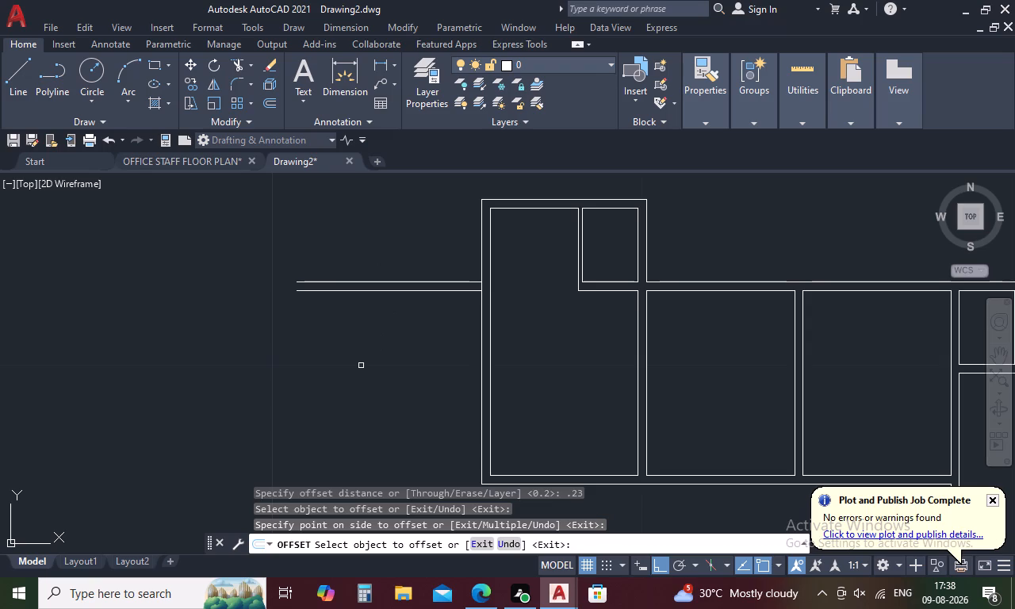
key(space)
Create the extension's middle wall by offsetting the top wall's lower line 2 downward and that copy 0.23 further down.
key(space)
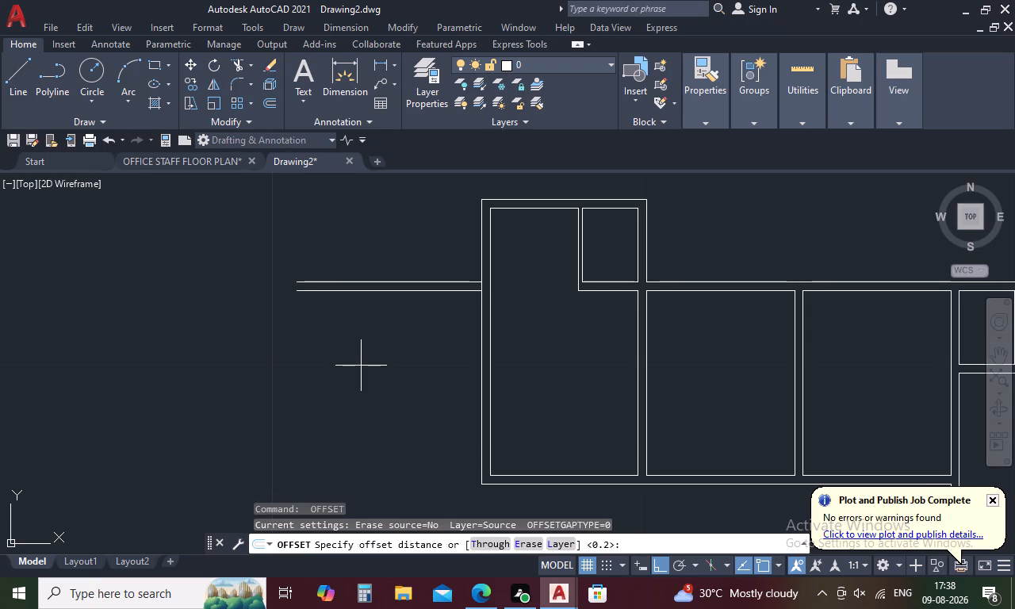
text(2)
key(space)
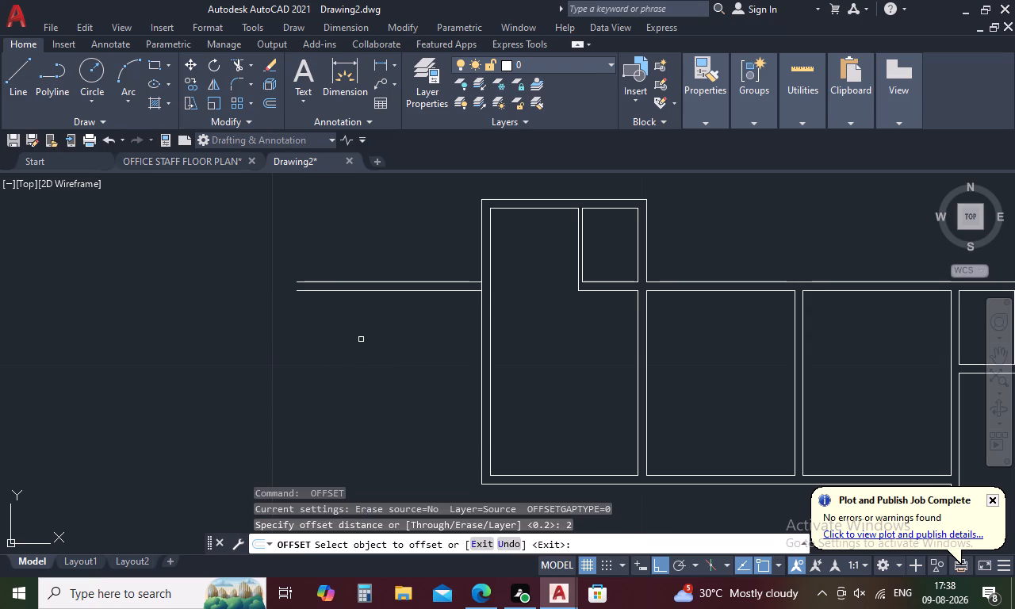
click(395, 292)
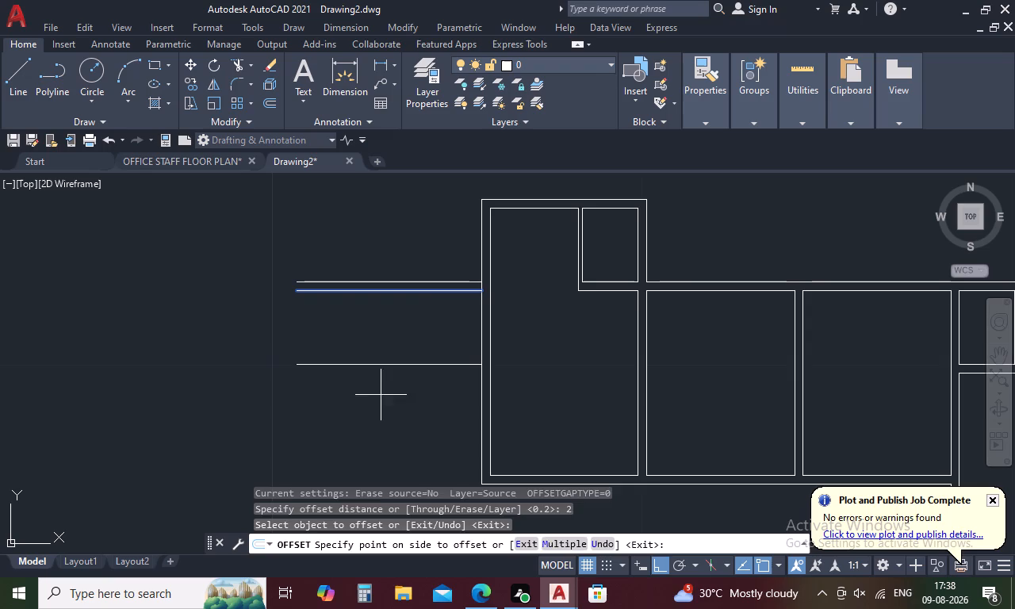
click(380, 406)
key(space)
key(space)
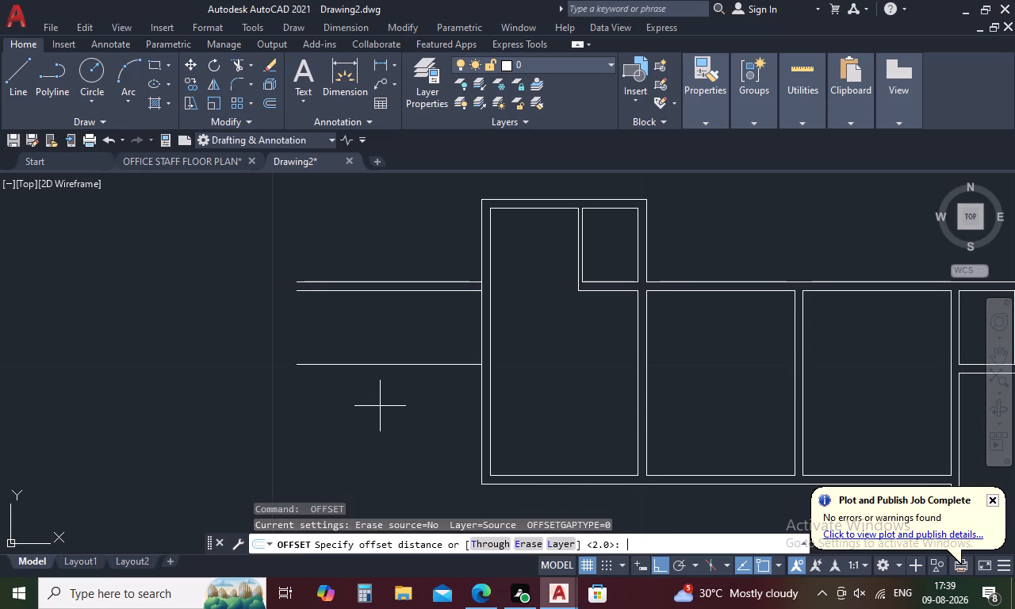
text(.23)
key(space)
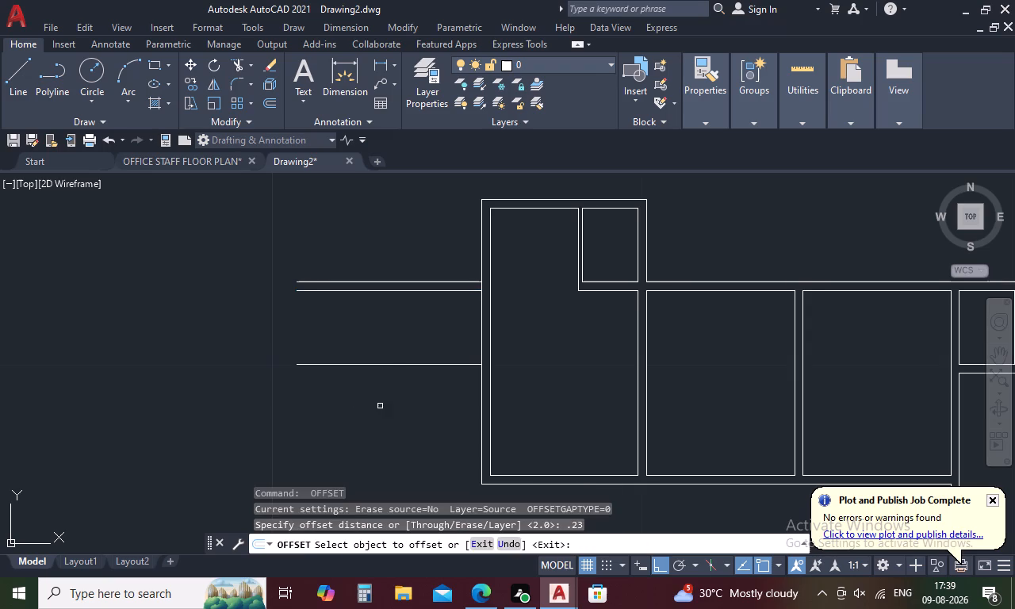
click(394, 366)
click(391, 401)
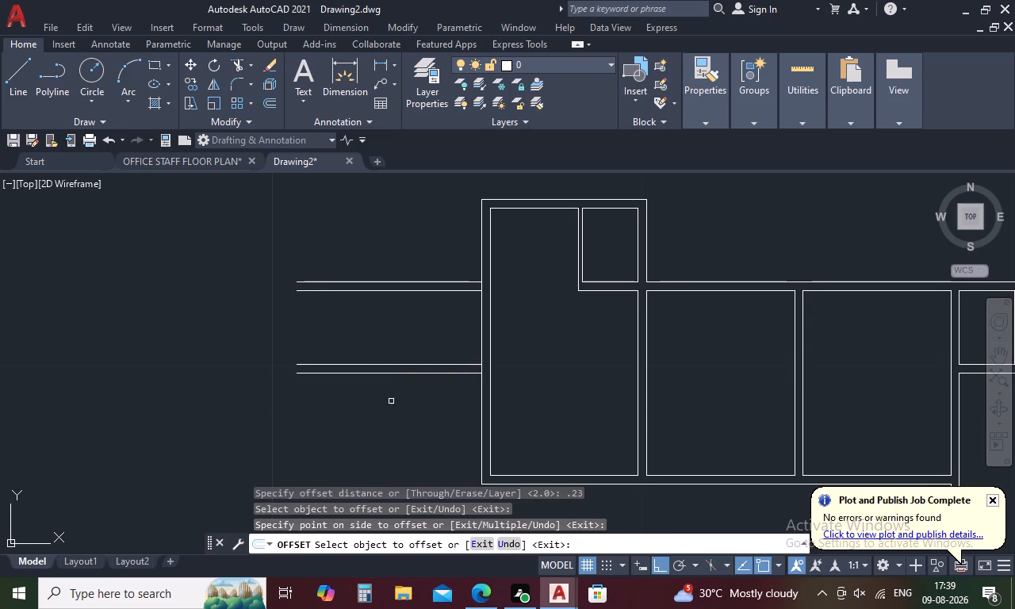
middle_drag(399, 428, 409, 385)
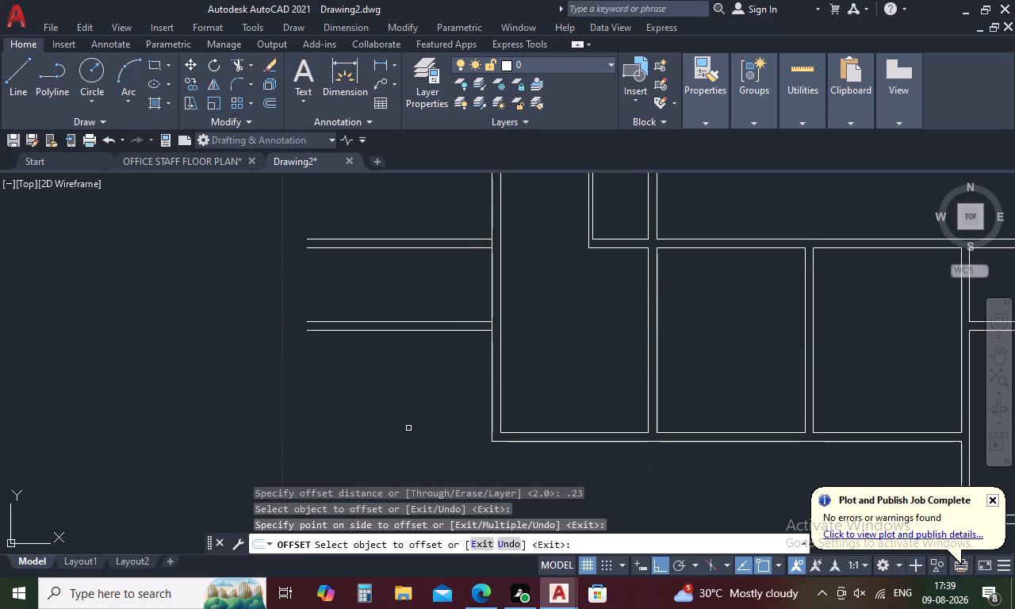
key(space)
Create the extension's bottom wall by offsetting the middle wall's lower line 5 downward and that copy 0.23 further down.
key(space)
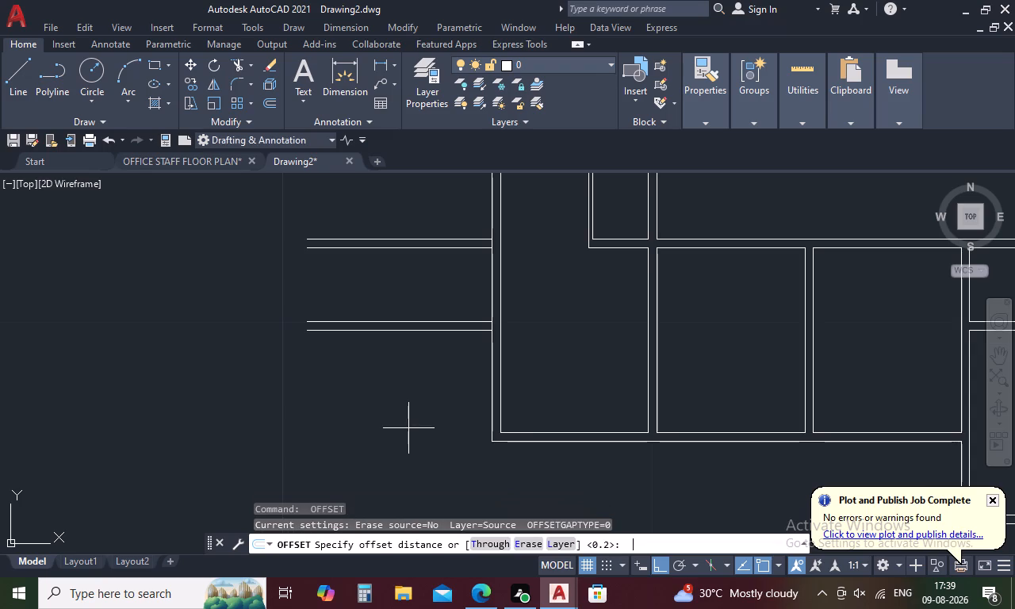
text(5)
key(space)
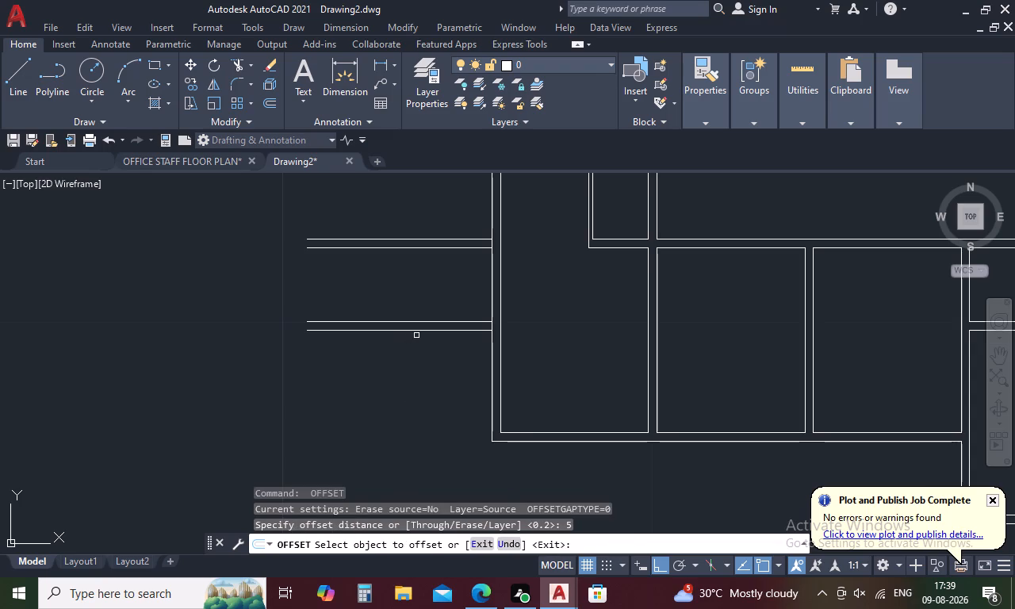
click(422, 331)
click(419, 438)
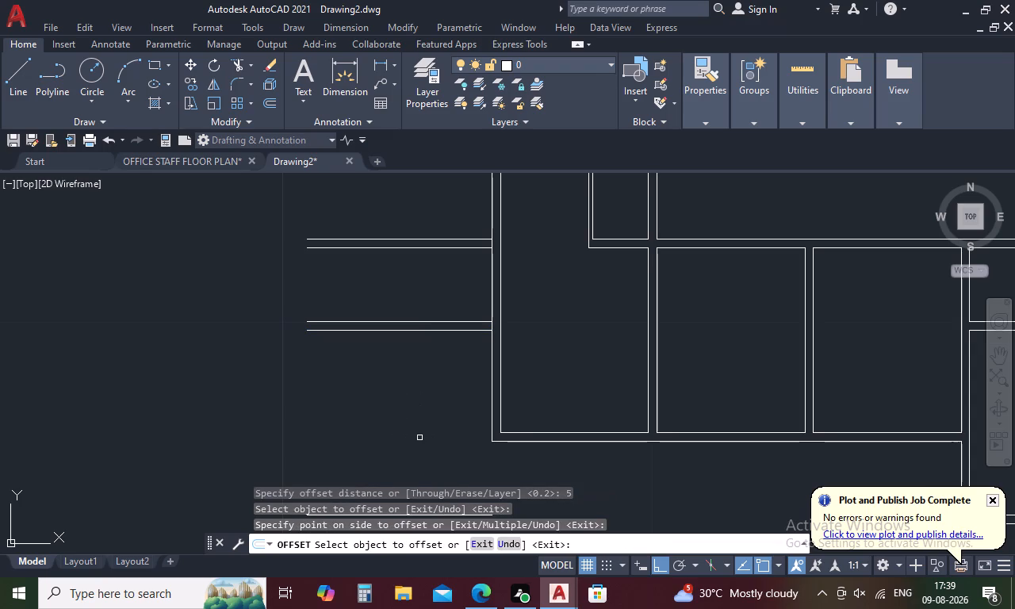
middle_drag(419, 438, 427, 372)
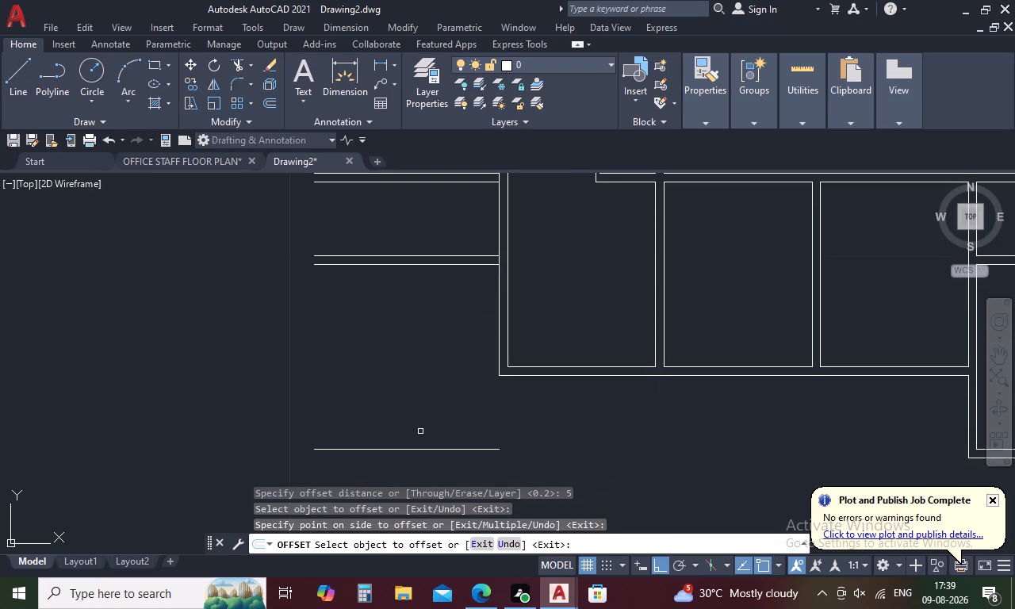
key(space)
key(space)
key(period)
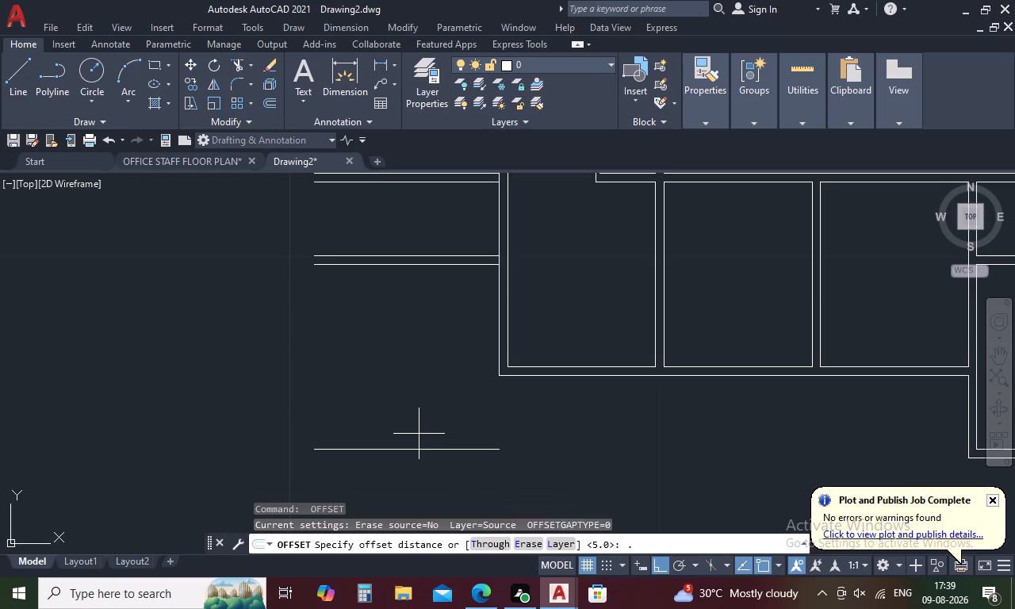
key(2)
key(3)
key(space)
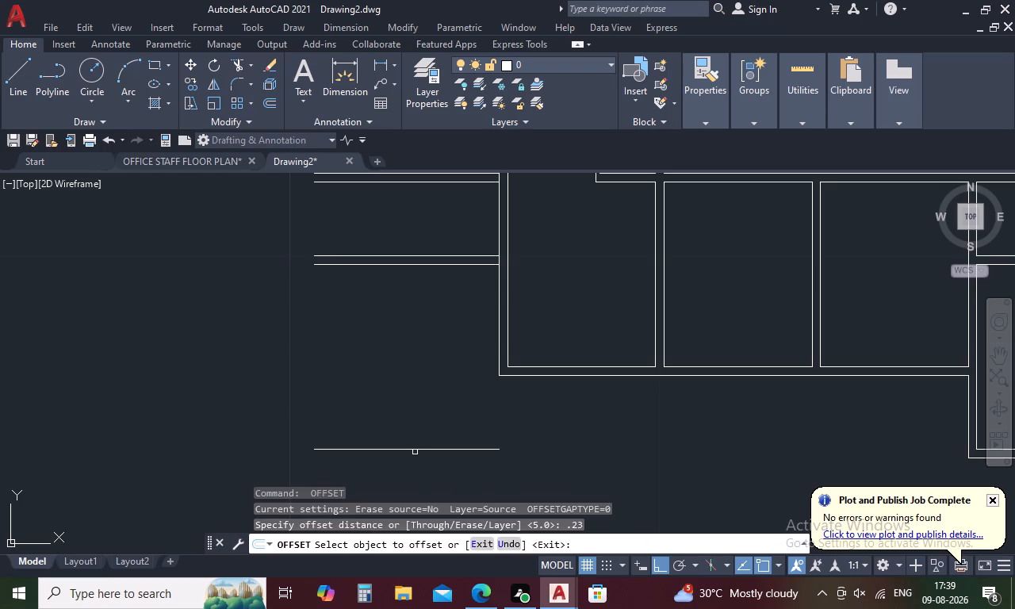
click(417, 450)
click(418, 482)
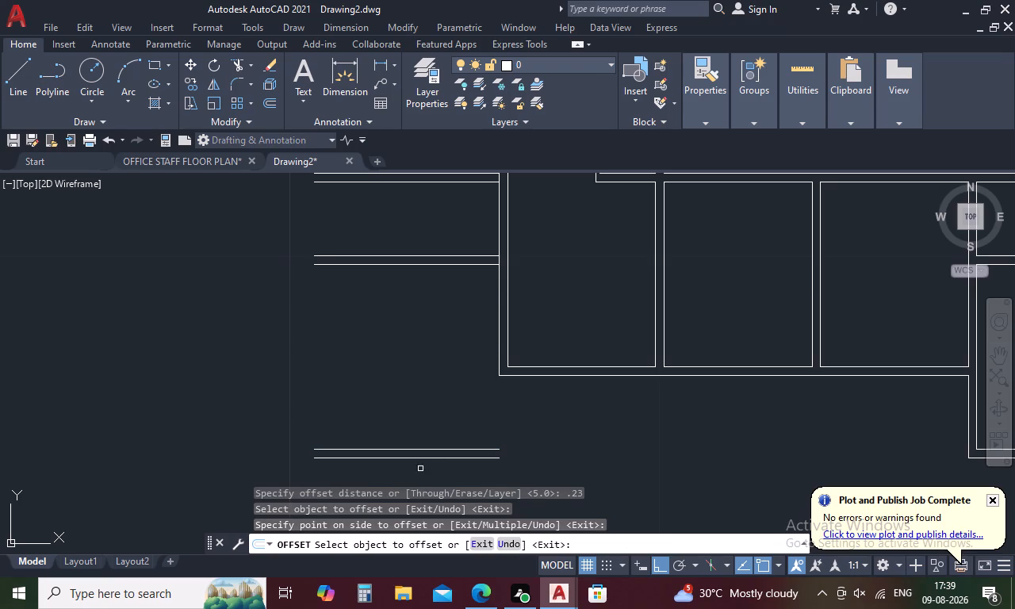
key(Escape)
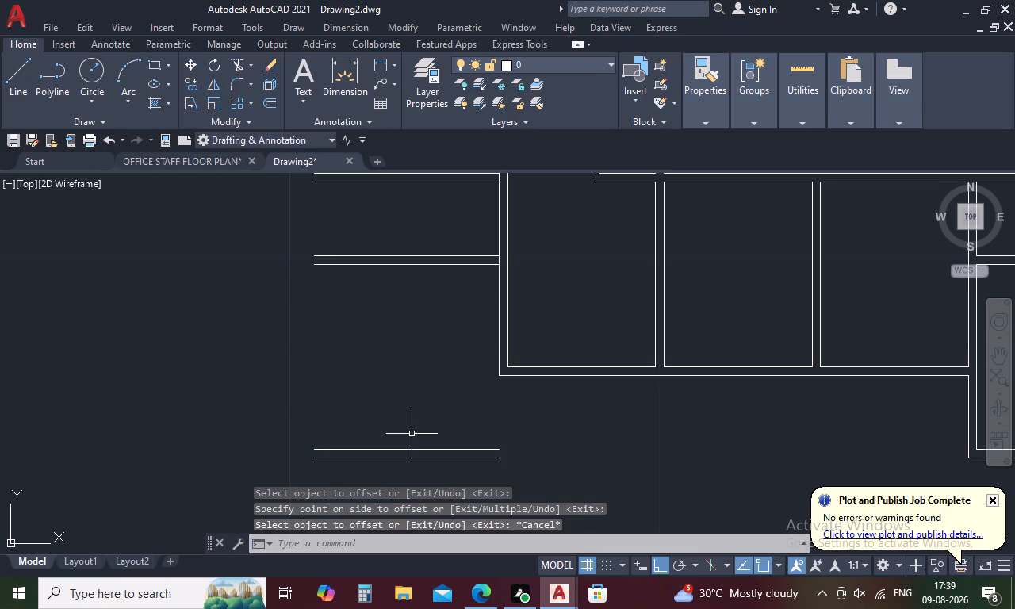
Draw a vertical line from the left end of the bottom wall's inner line up to the top wall's inner line.
text(L)
key(space)
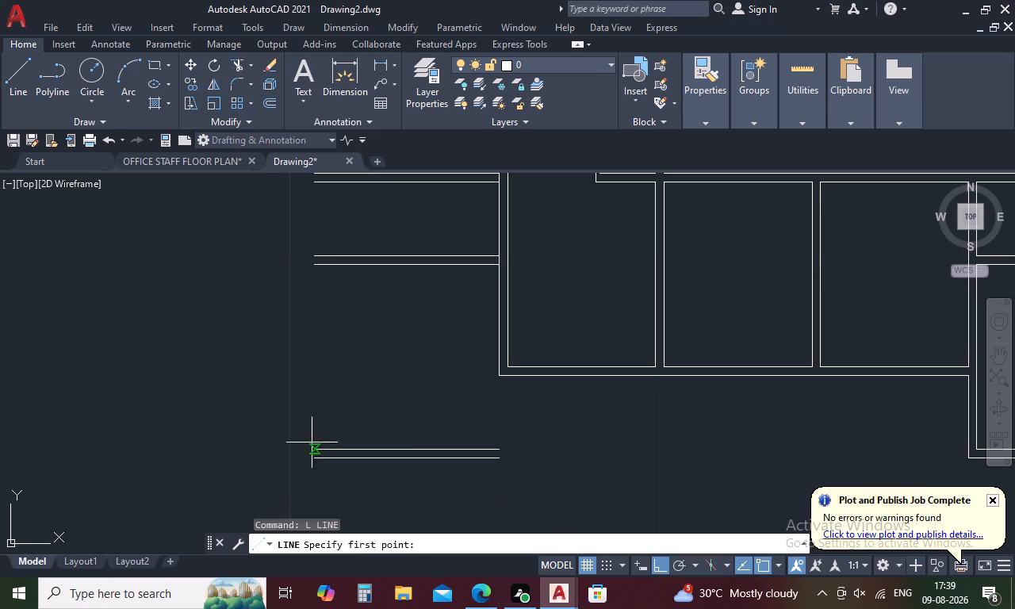
click(315, 451)
middle_drag(320, 393, 323, 561)
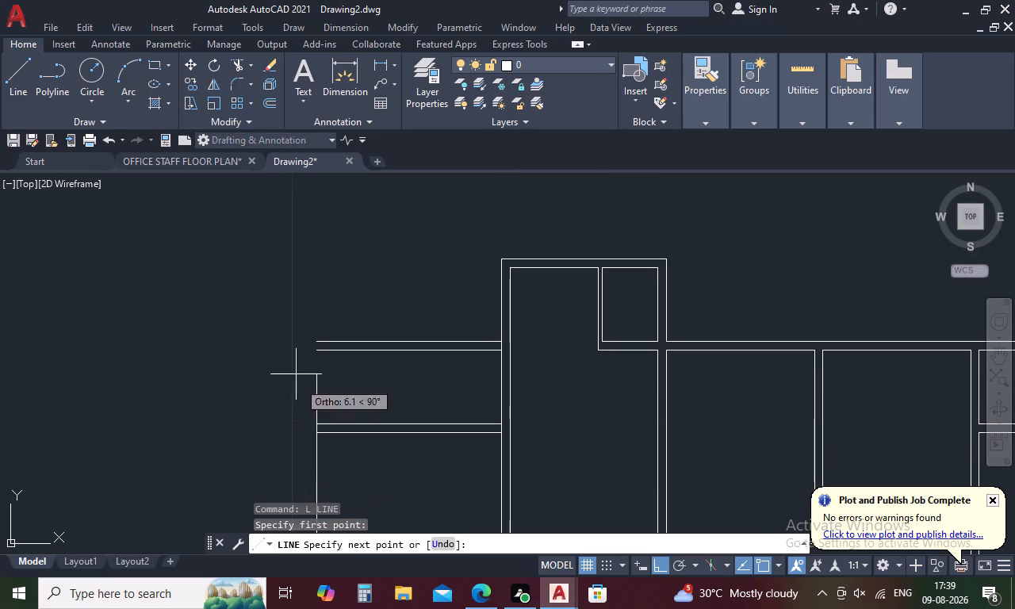
middle_drag(298, 323, 308, 536)
scroll(308, 353, down, 2)
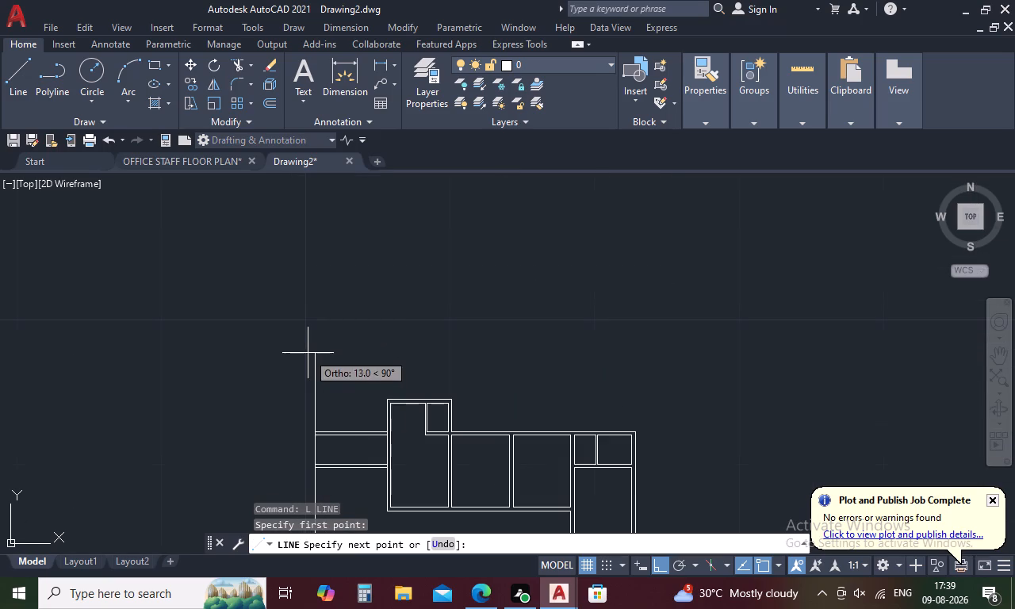
middle_drag(302, 440, 322, 375)
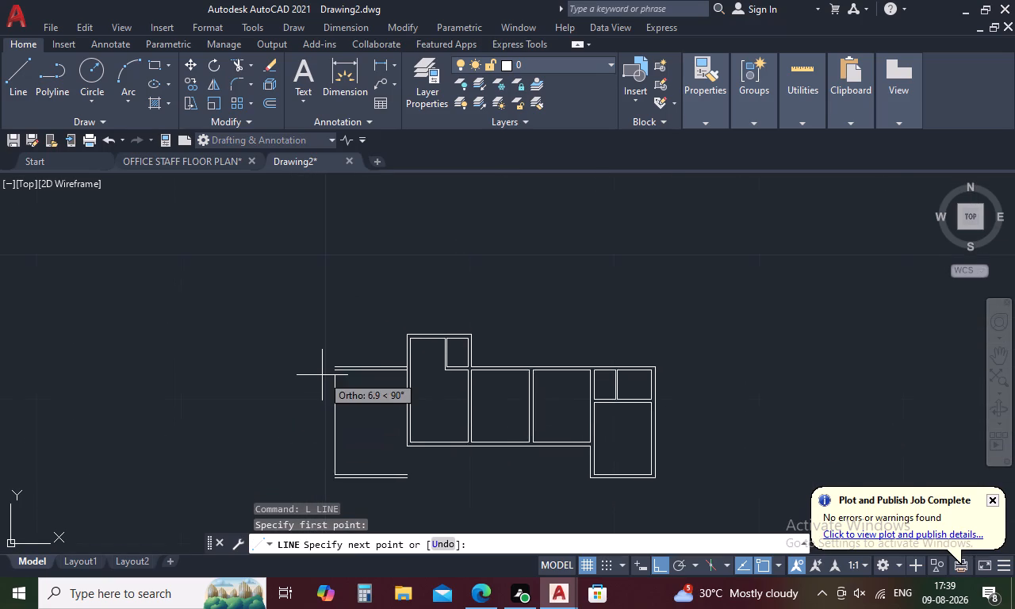
scroll(322, 375, up, 3)
click(368, 362)
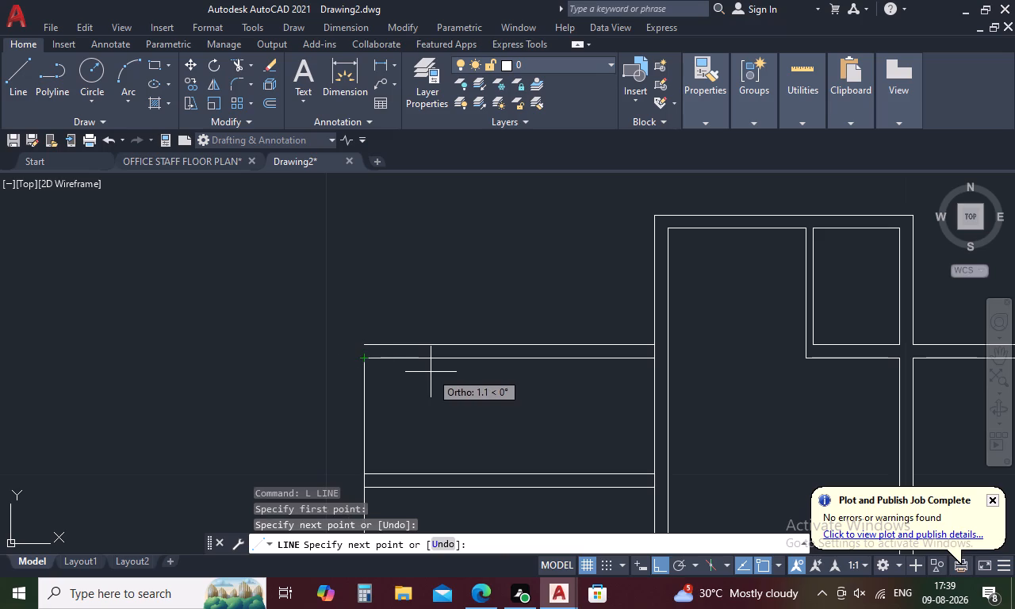
key(Escape)
Offset the extension's vertical left line 0.23 outward to the left to form its west wall.
text(O .23)
key(space)
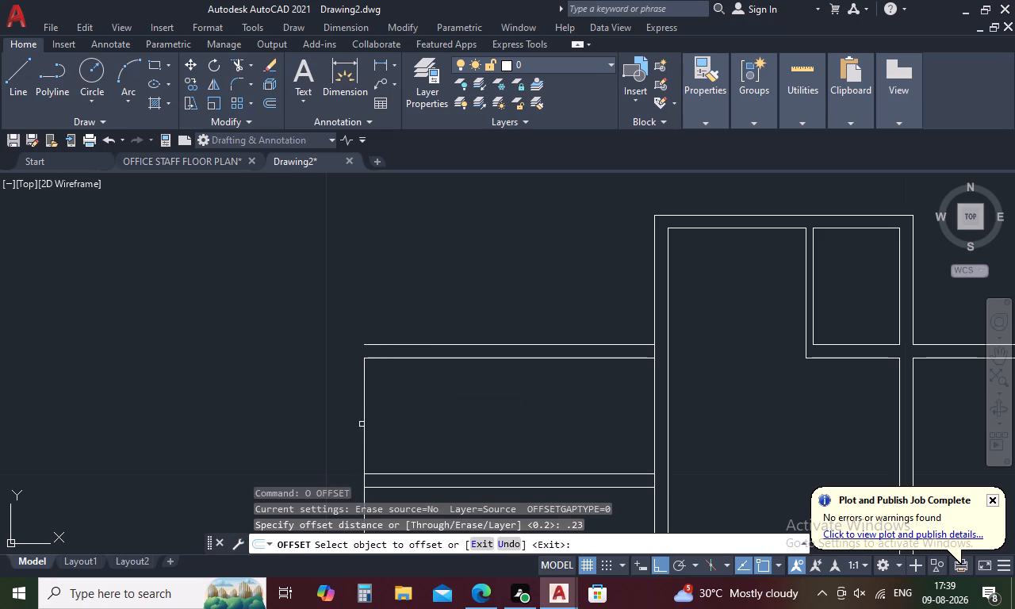
click(364, 419)
click(316, 423)
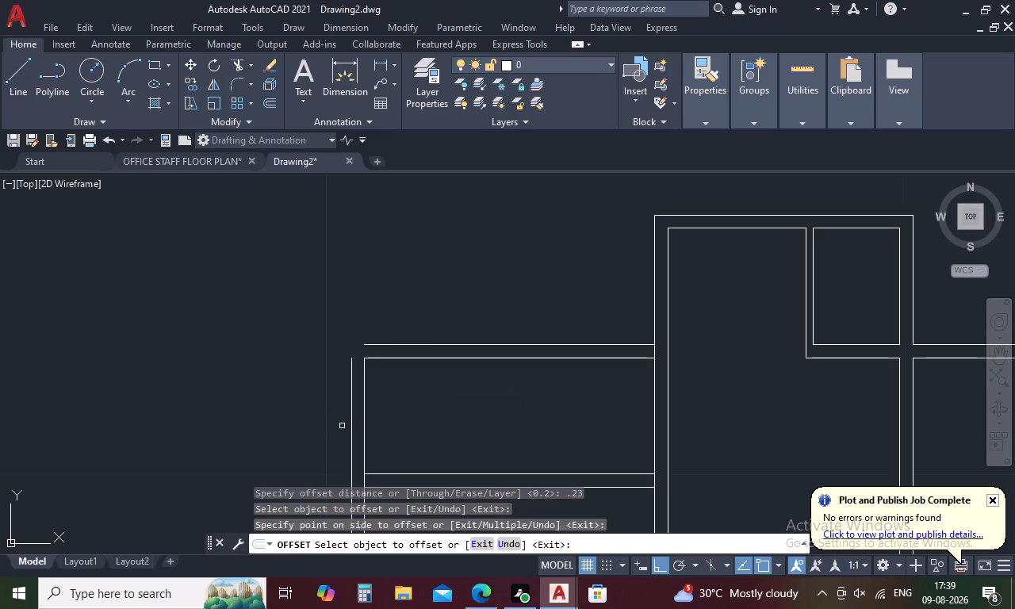
key(Escape)
Fillet the extension's upper-left and lower-left outer wall corners at radius 0 to close them.
text(F)
key(space)
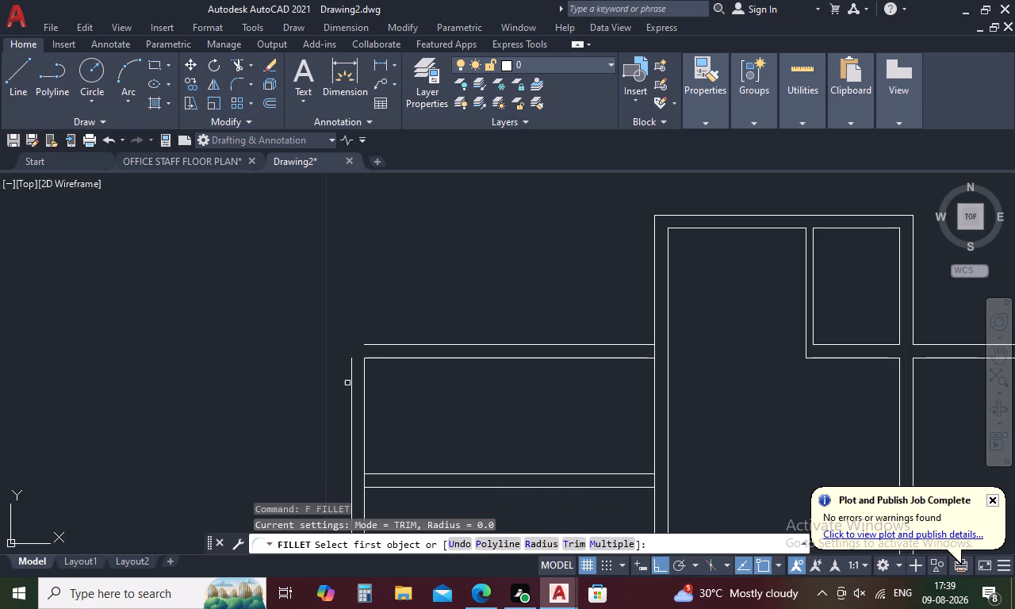
click(350, 370)
click(366, 346)
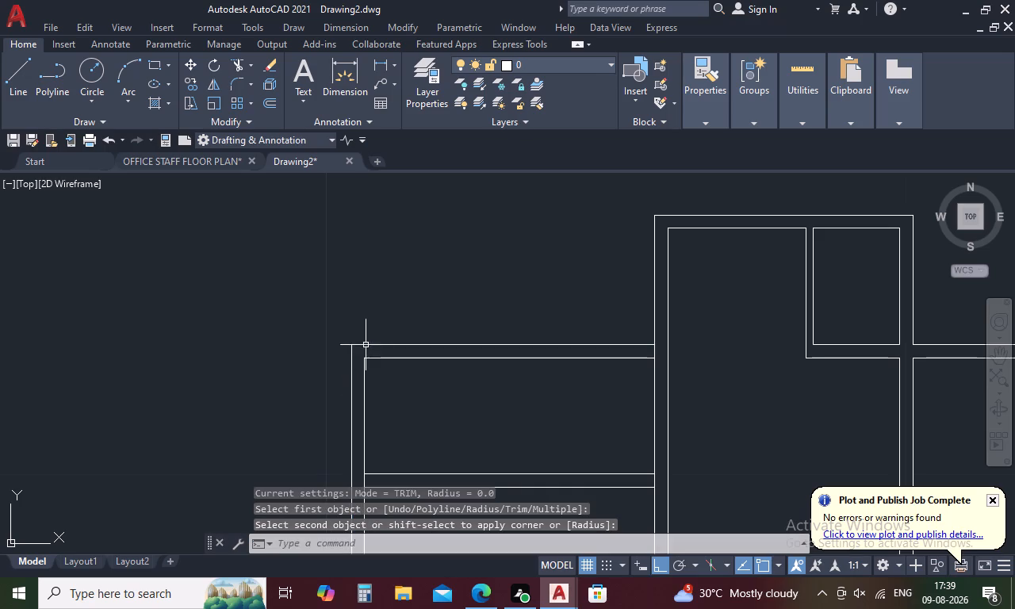
scroll(366, 345, down, 4)
scroll(366, 422, up, 4)
key(space)
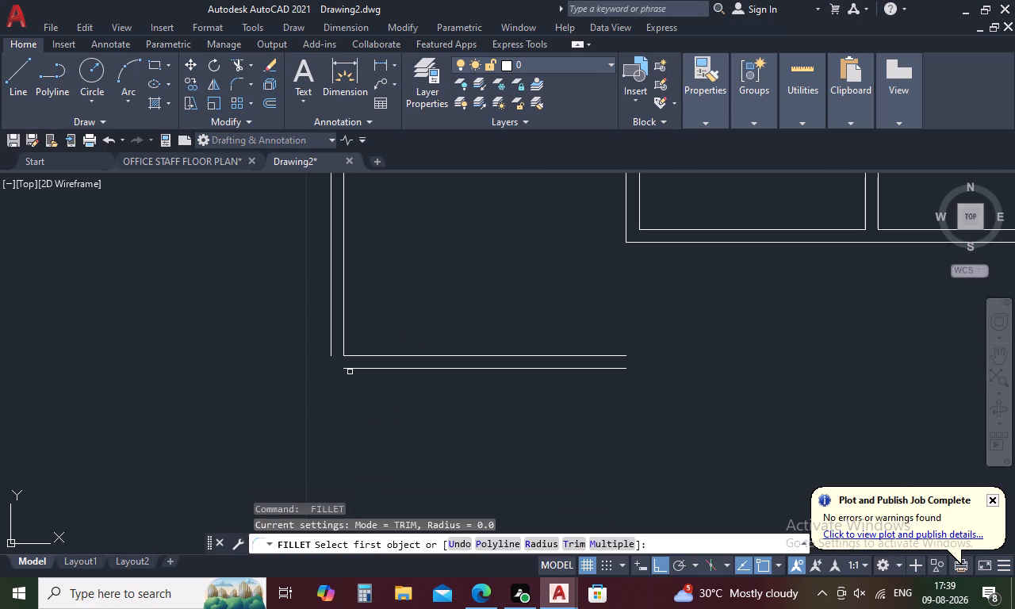
click(350, 367)
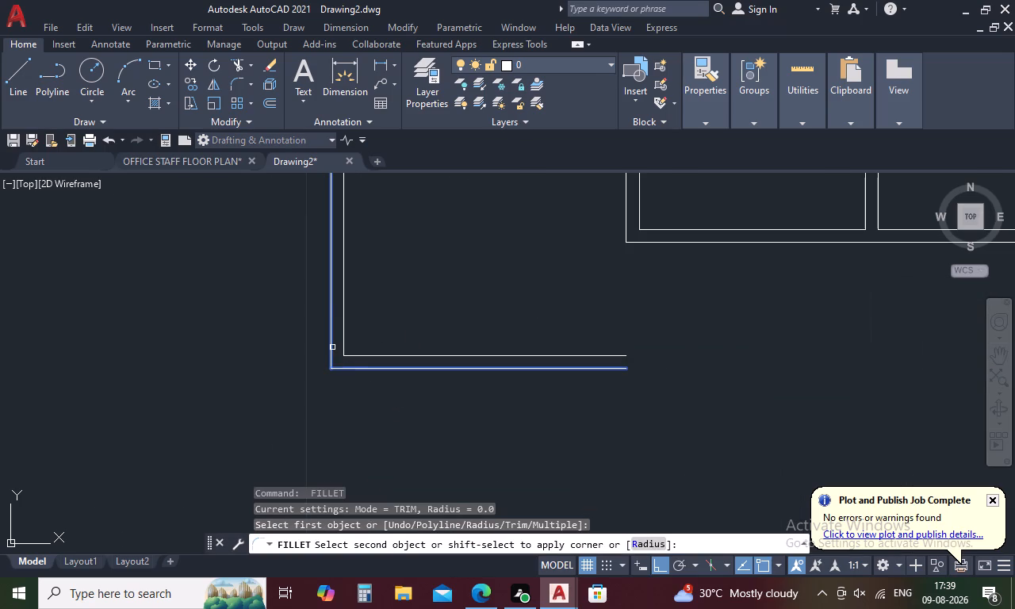
click(332, 347)
scroll(332, 347, down, 2)
key(Escape)
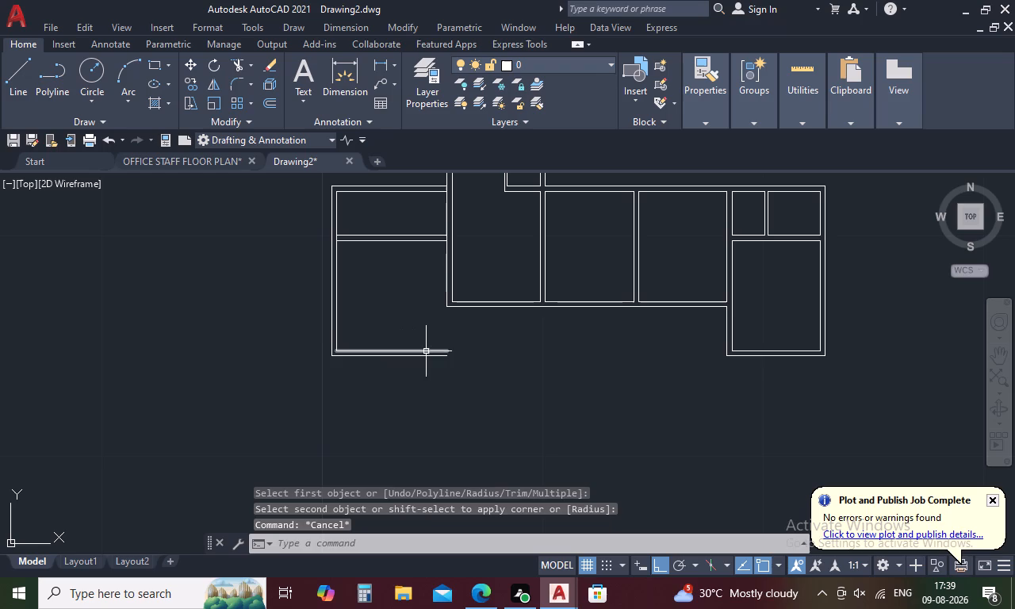
Extend the left line of the wall shared with the main building down to the extension's bottom wall inner line.
text(EX)
key(space)
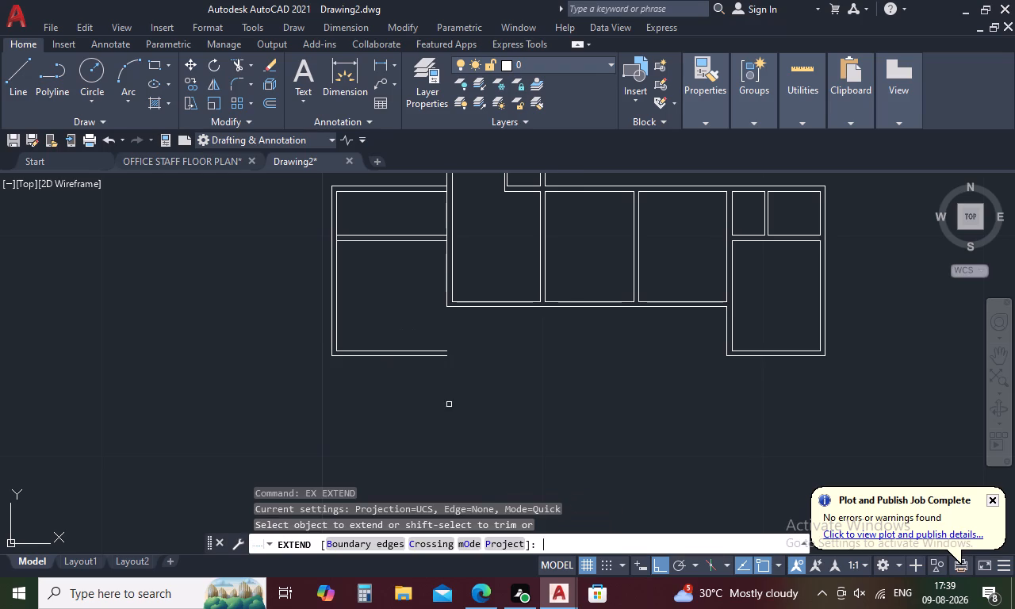
click(446, 294)
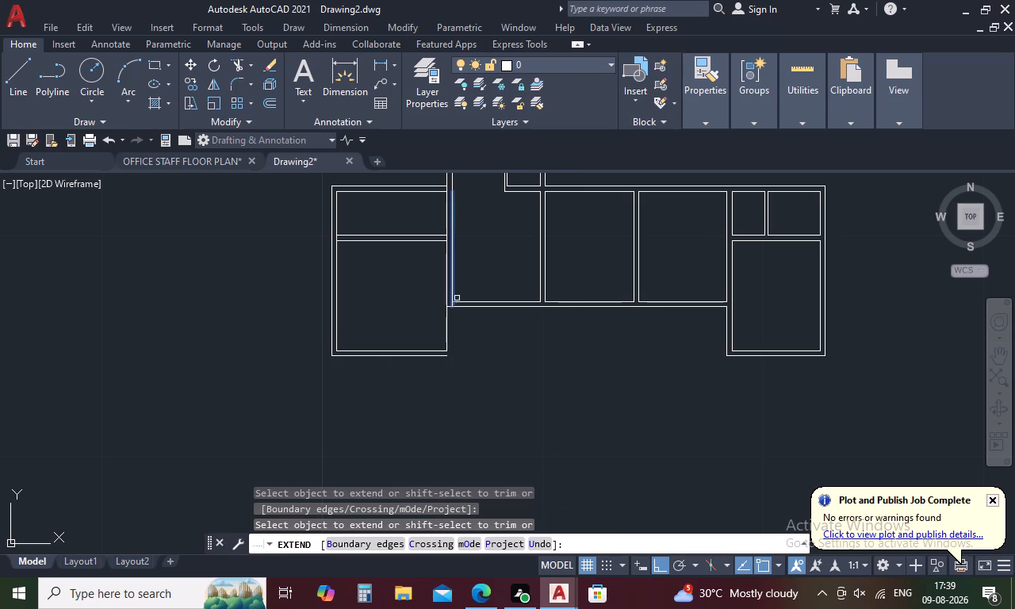
key(Escape)
Offset the extended line 0.23 to the right to form the outer face of the extension's lower east wall.
text(O .)
text(23)
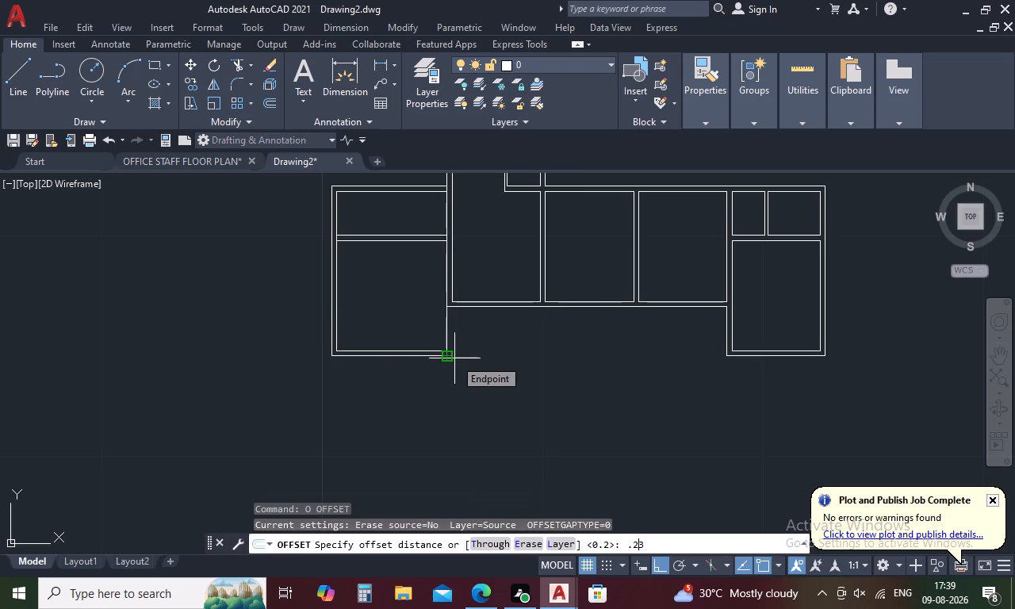
key(space)
click(447, 333)
click(457, 331)
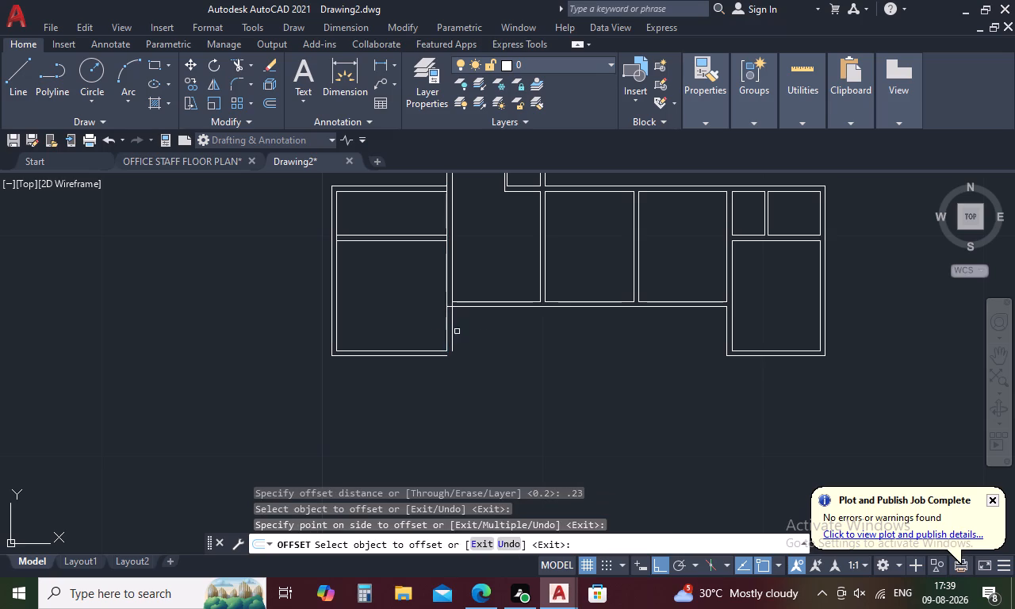
key(Escape)
Fillet the extension's lower-right outer wall corner at radius 0 to close it.
text(F)
key(space)
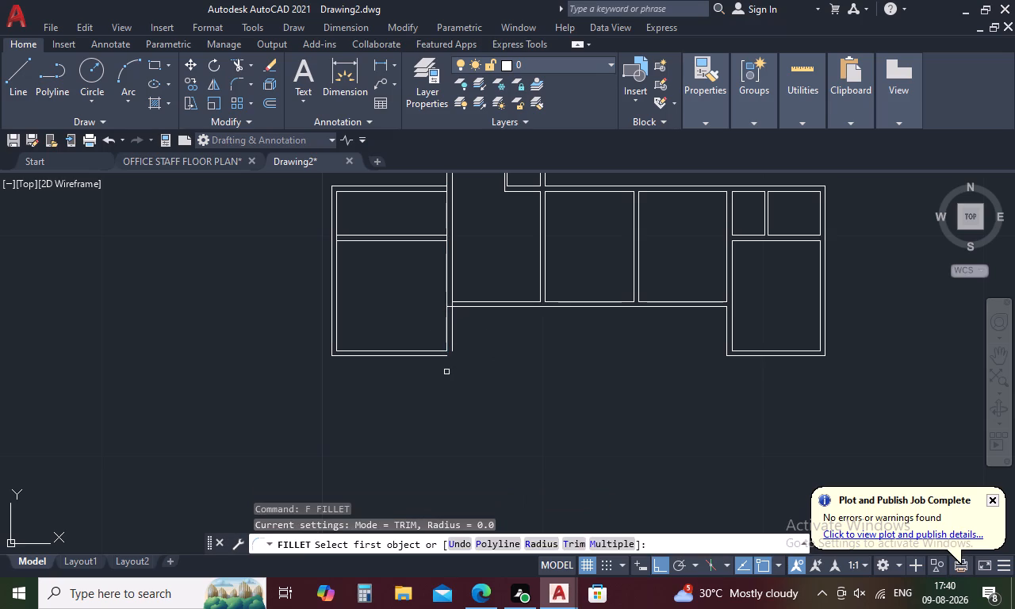
click(442, 357)
click(451, 341)
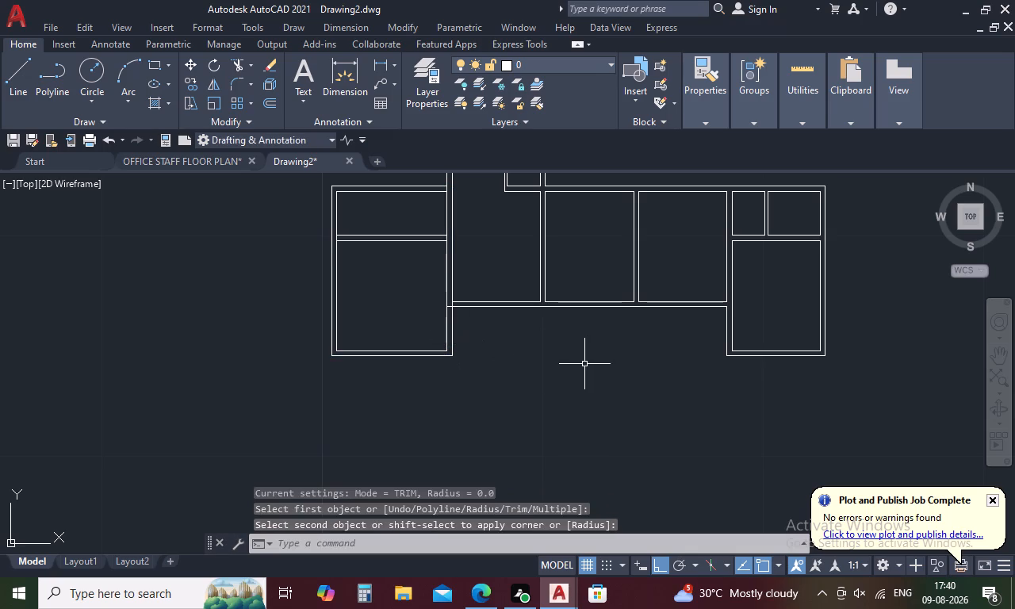
key(Escape)
Trim the leftover wall segments where the shared wall meets the main building's bottom wall and the extension's top wall.
text(TR)
key(space)
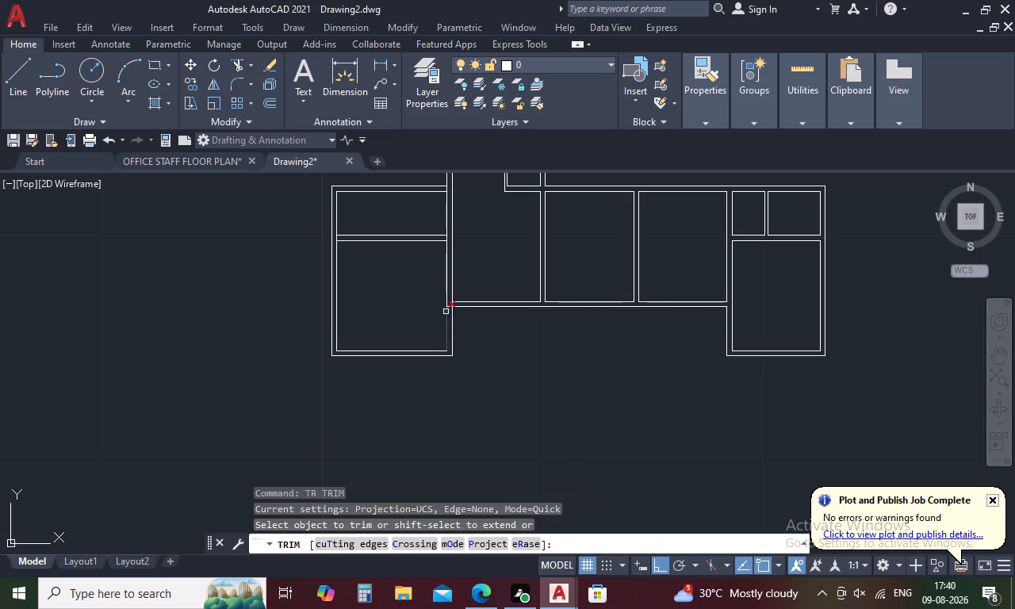
scroll(446, 311, up, 3)
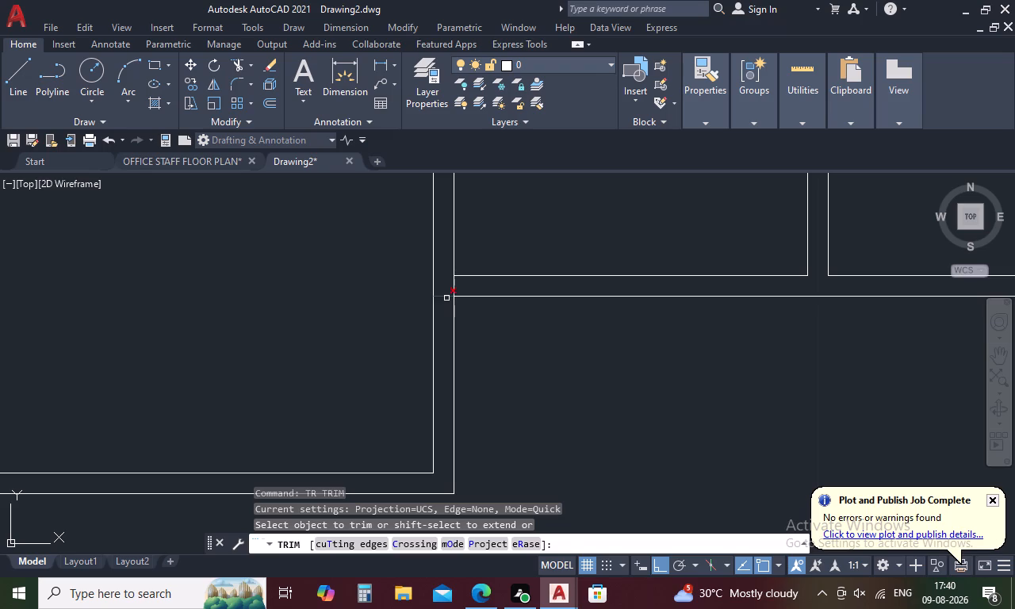
click(446, 298)
scroll(446, 298, down, 2)
click(449, 295)
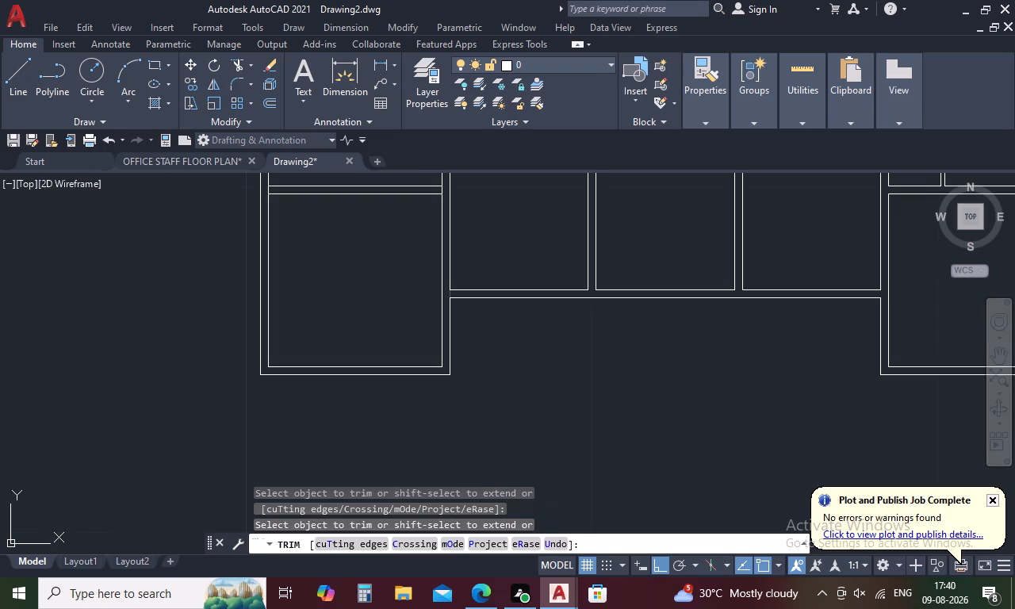
middle_drag(484, 328, 515, 435)
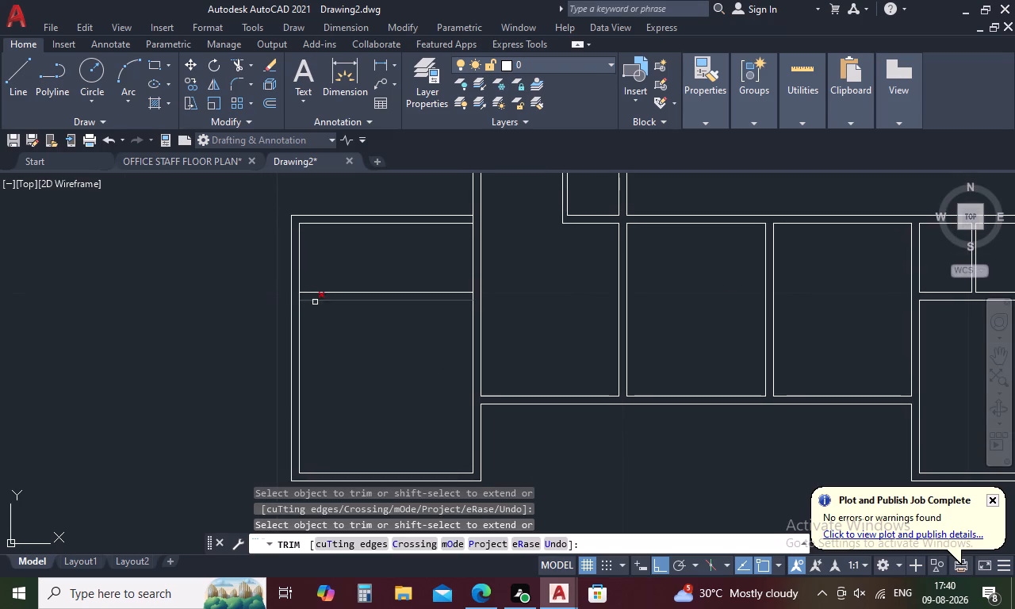
scroll(472, 220, up, 3)
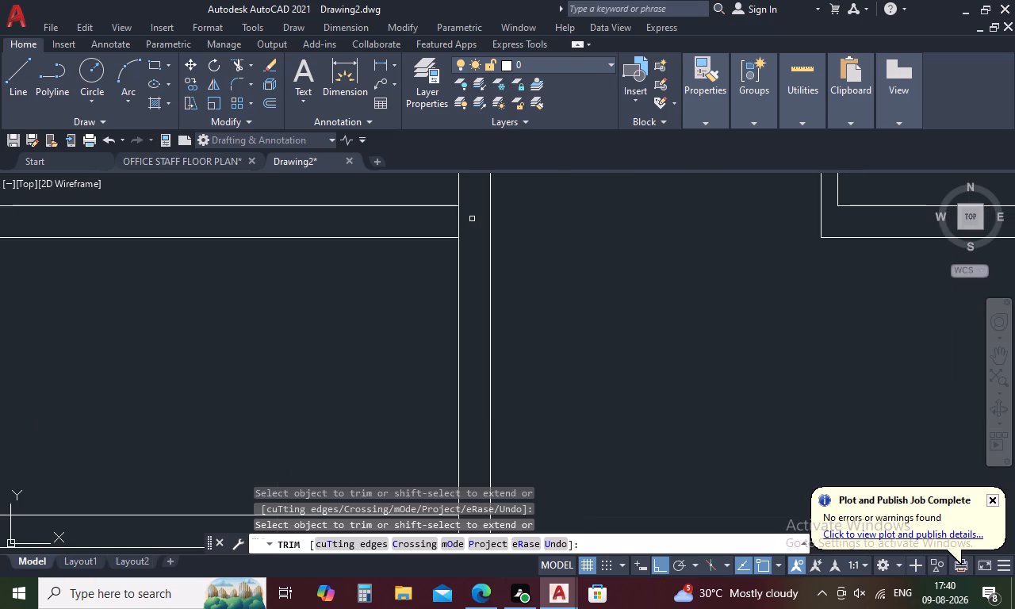
drag(472, 218, 450, 222)
scroll(450, 222, down, 4)
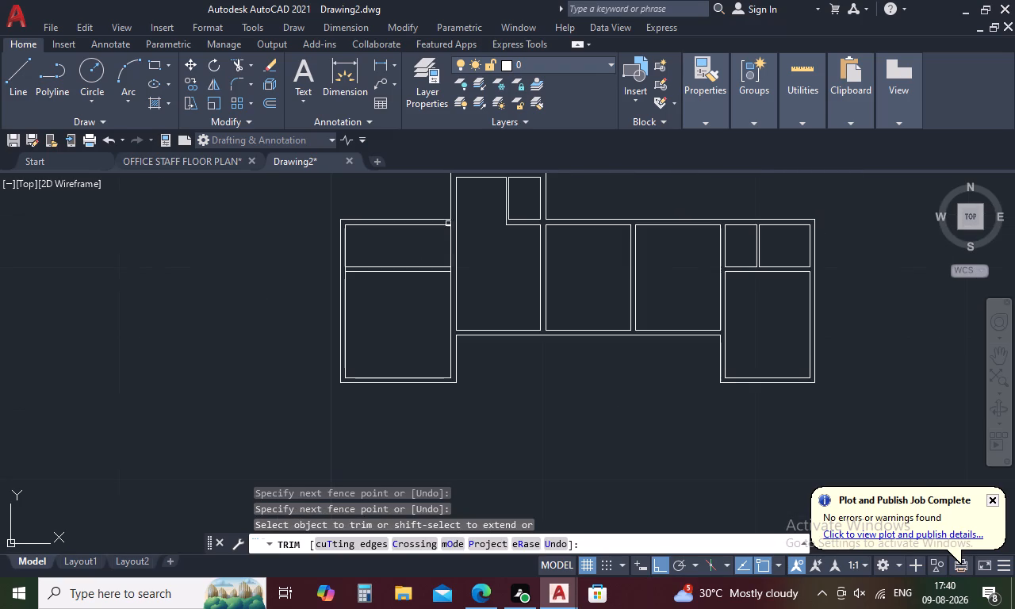
Trim the segments crossing both ends of the extension's horizontal dividing wall, at the shared wall and the west wall.
middle_drag(440, 241, 441, 292)
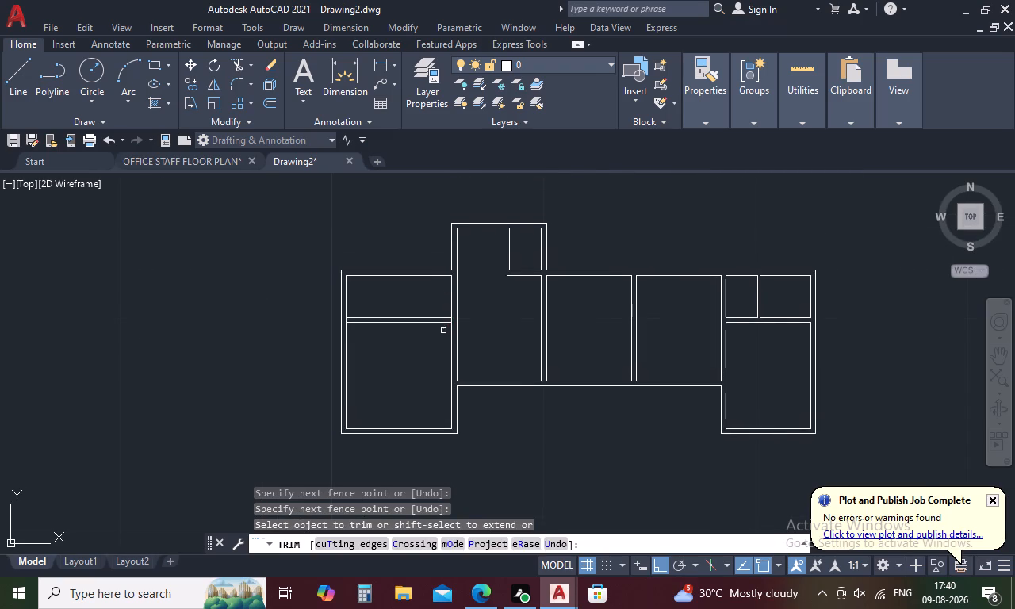
scroll(443, 331, up, 3)
click(458, 284)
scroll(458, 284, down, 2)
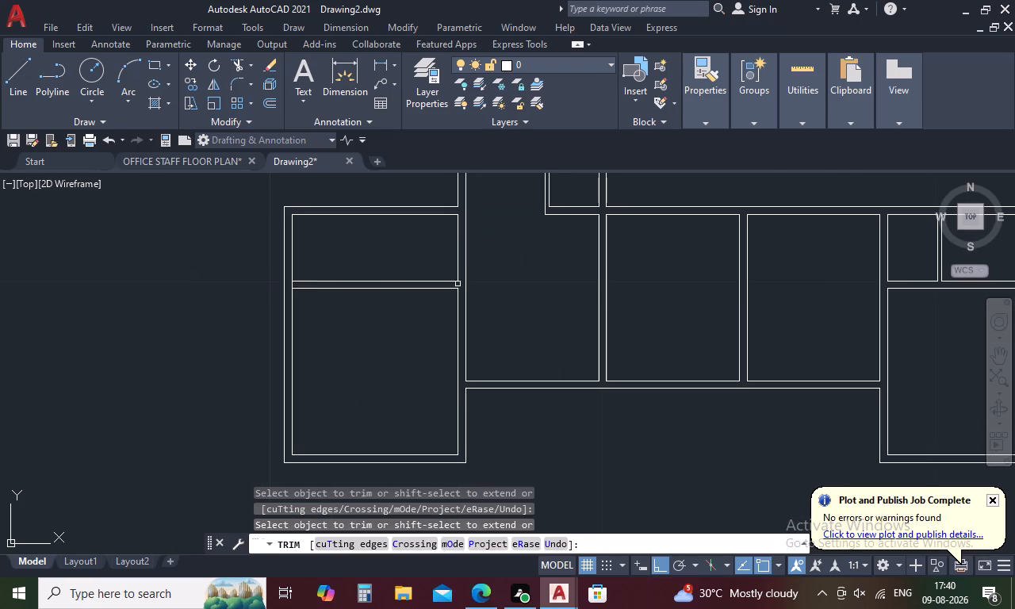
scroll(293, 285, up, 3)
drag(289, 285, 267, 285)
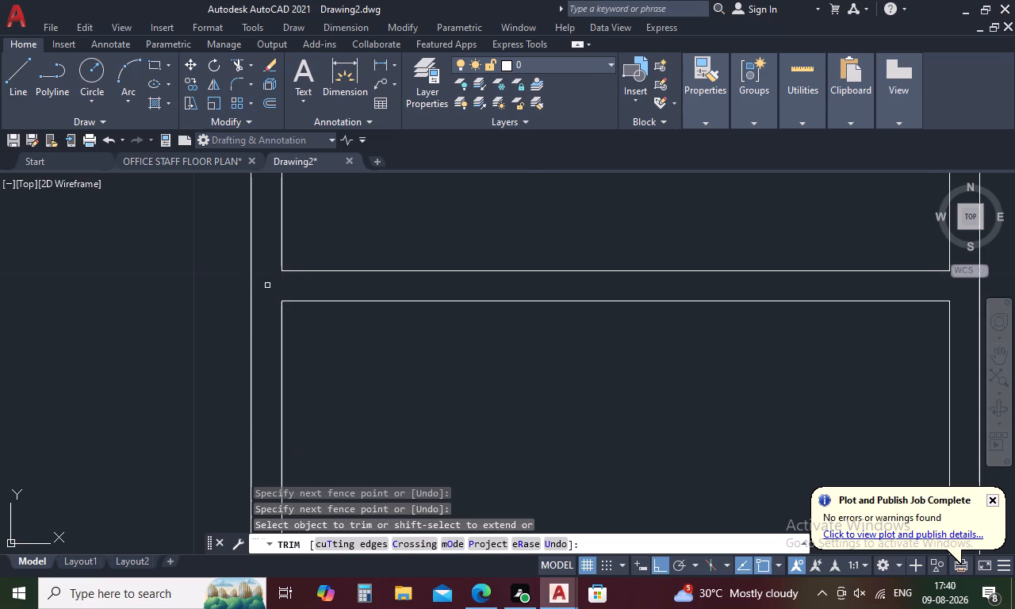
scroll(267, 285, down, 2)
key(Escape)
Create a partition in the extension's upper room by offsetting its right wall line 1.5 leftward and that copy 0.12 further left.
text(O 1.)
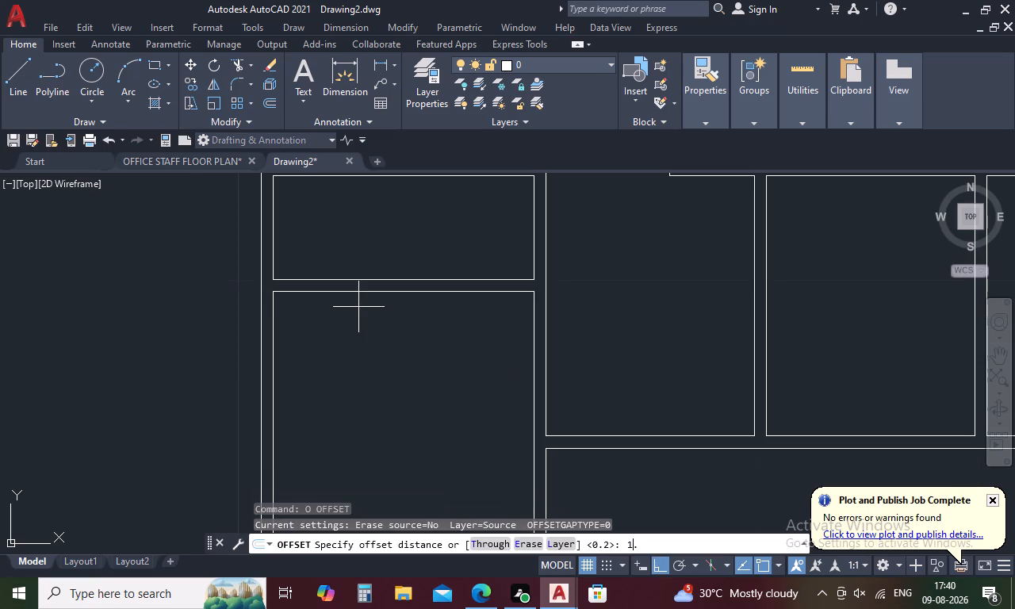
key(5)
key(space)
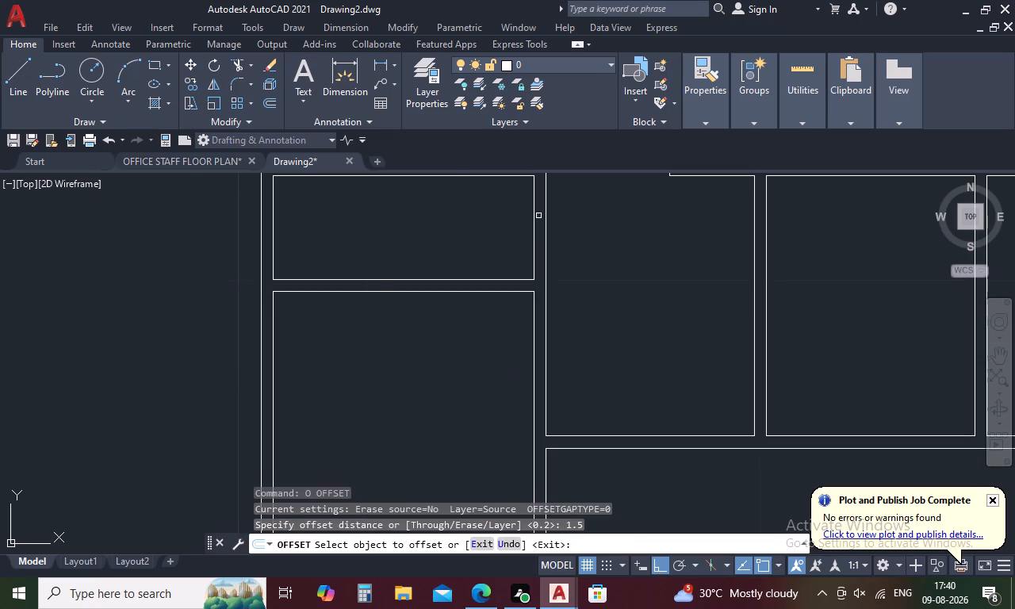
click(533, 220)
click(469, 252)
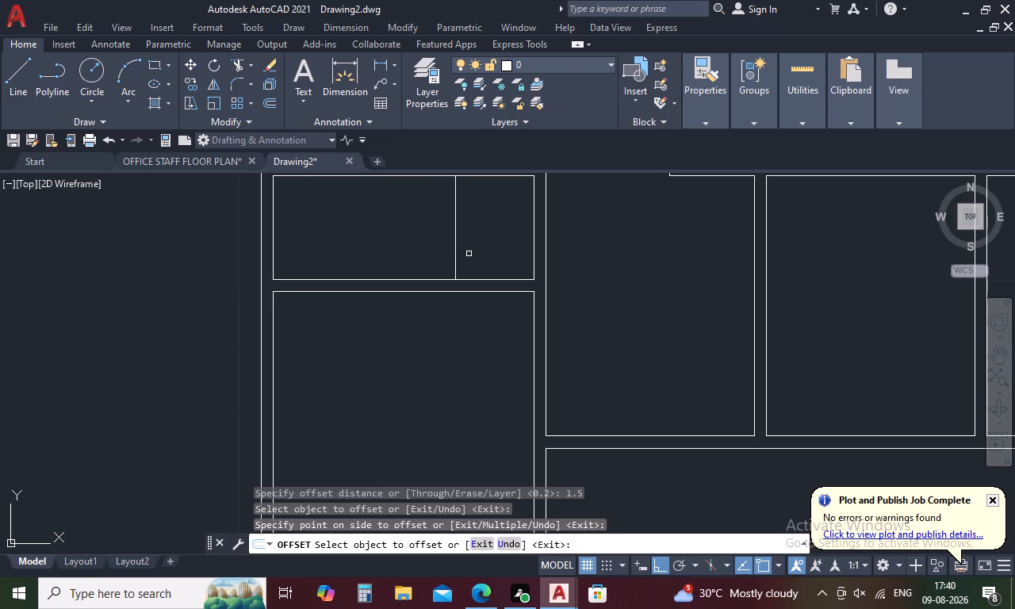
key(space)
key(space)
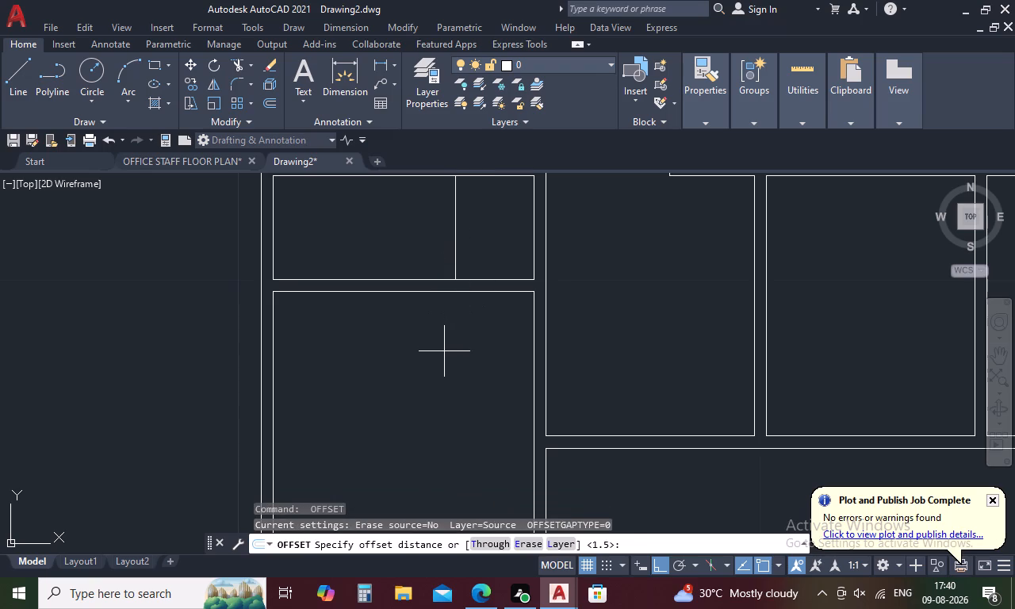
key(period)
text(12)
key(space)
click(454, 232)
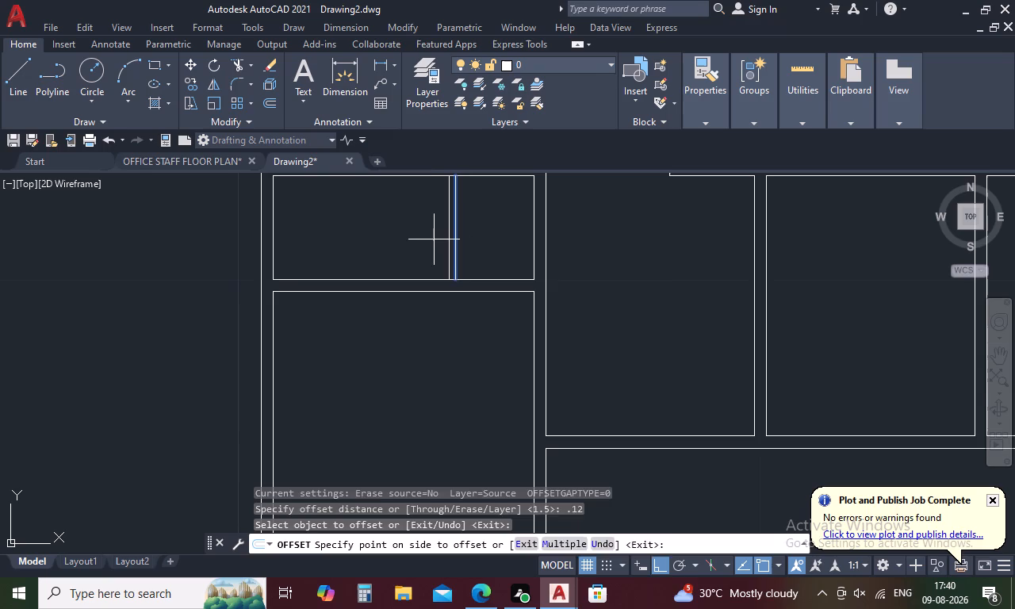
click(434, 239)
key(Escape)
Extend the partition's left line and the upper room's west inner wall line down to the dividing wall's lower line.
text(EX)
key(space)
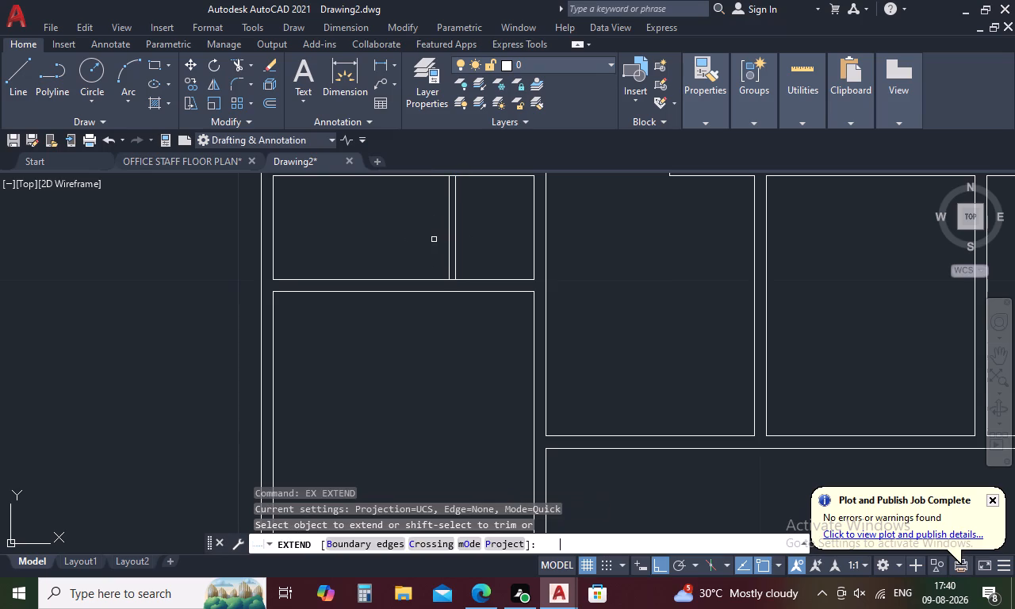
click(448, 231)
key(Escape)
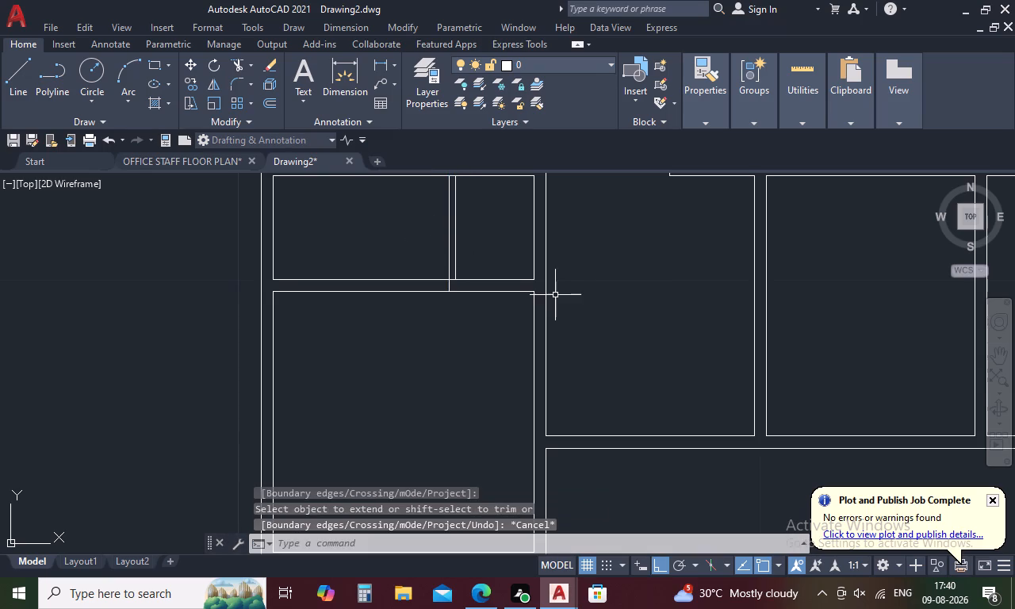
key(space)
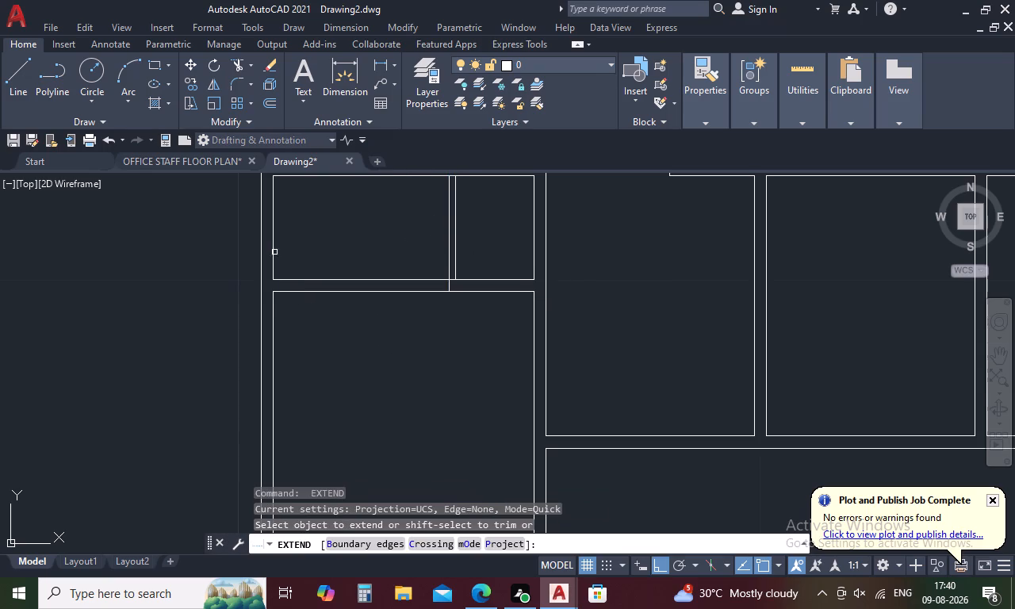
click(272, 256)
key(Escape)
Trim away both lines of the dividing wall between the west wall and the new partition.
text(TR)
key(space)
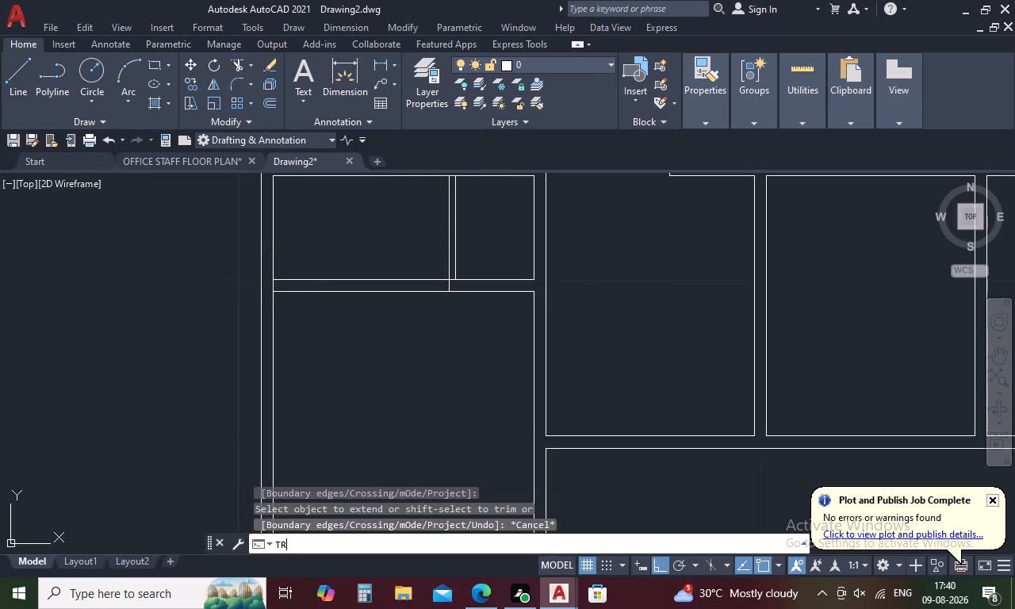
drag(327, 258, 327, 331)
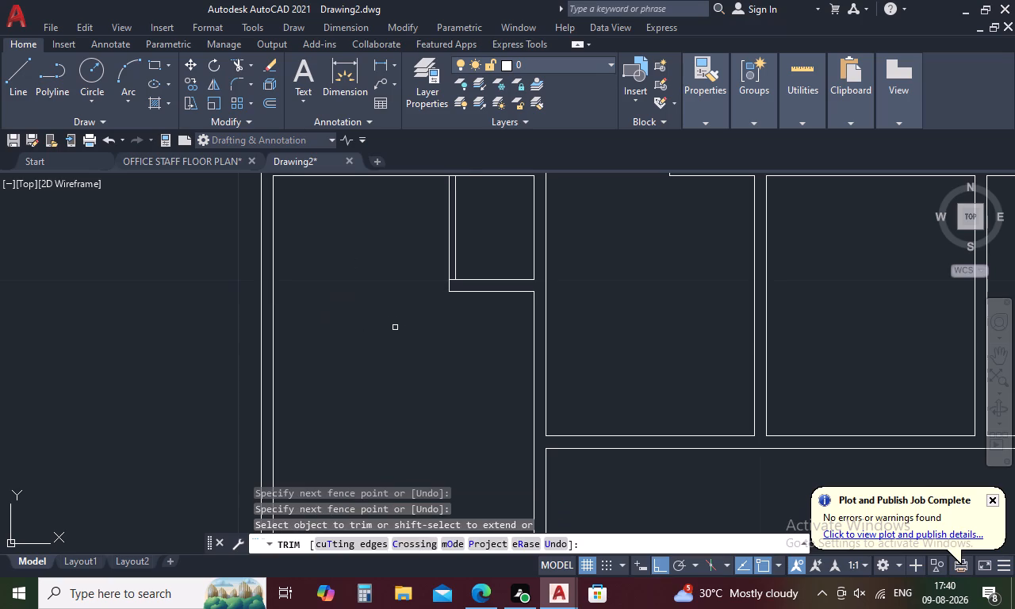
text(L)
key(space)
key(Escape)
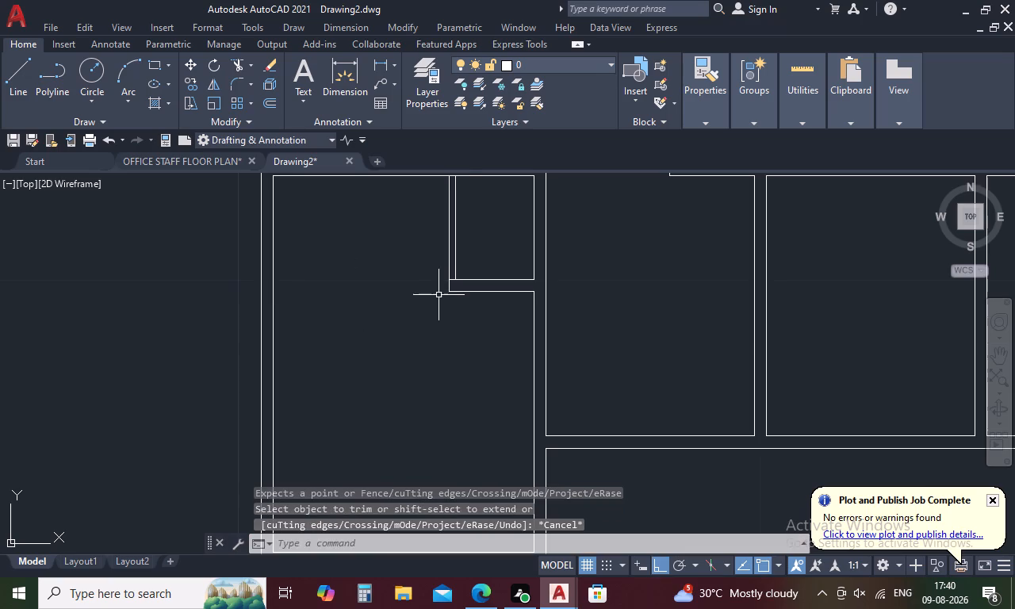
Draw a horizontal line from the bottom end of the partition's left line to the west wall's inner line.
key(l)
key(space)
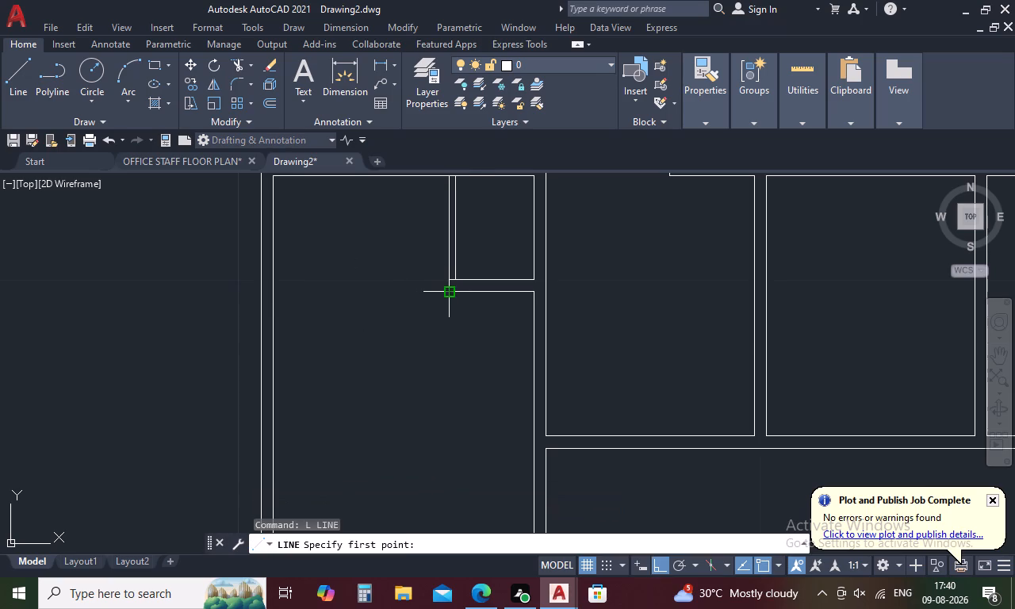
click(446, 292)
click(269, 297)
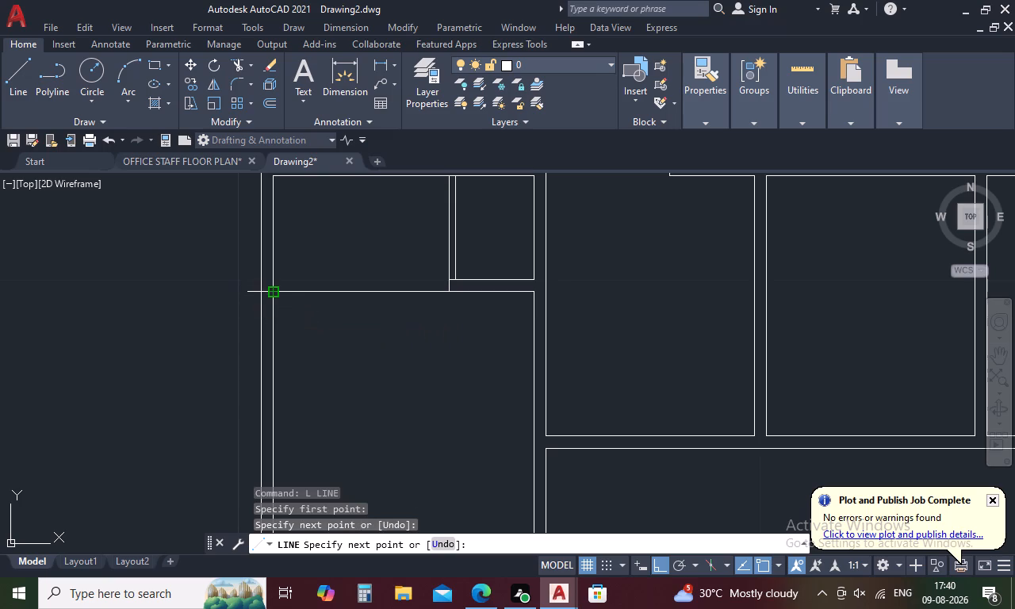
key(Escape)
Offset the new horizontal line 0.12 upward to form a thinner dividing wall.
text(O .)
text(12)
key(space)
click(308, 293)
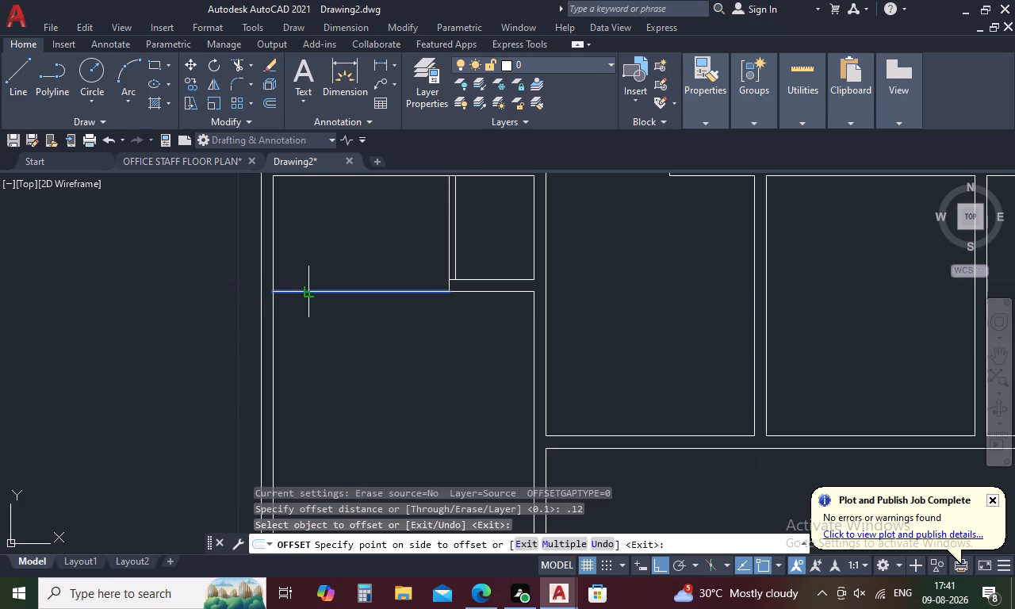
click(313, 278)
key(Escape)
Trim the leftover wall line pieces where the new 0.12 dividing wall meets the west wall and the partition, opening both junctions.
text(TR)
key(space)
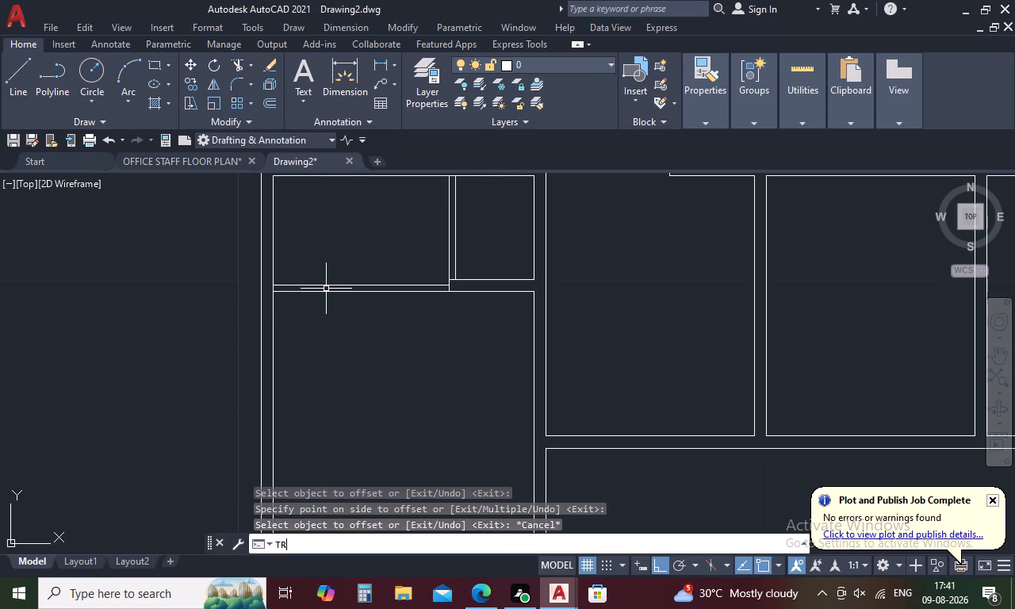
scroll(270, 292, up, 3)
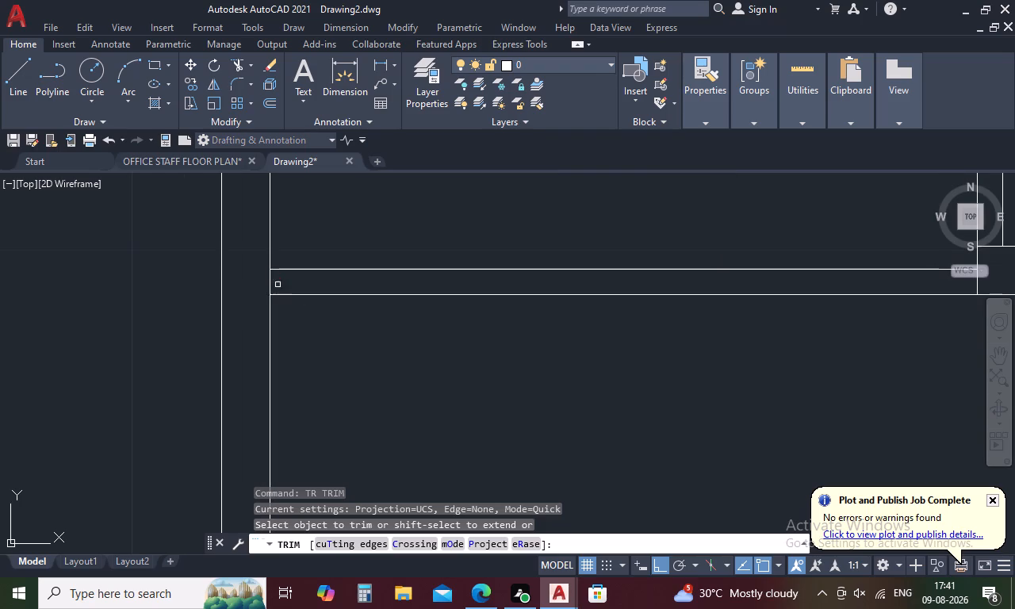
drag(281, 283, 270, 287)
click(261, 288)
scroll(261, 288, down, 3)
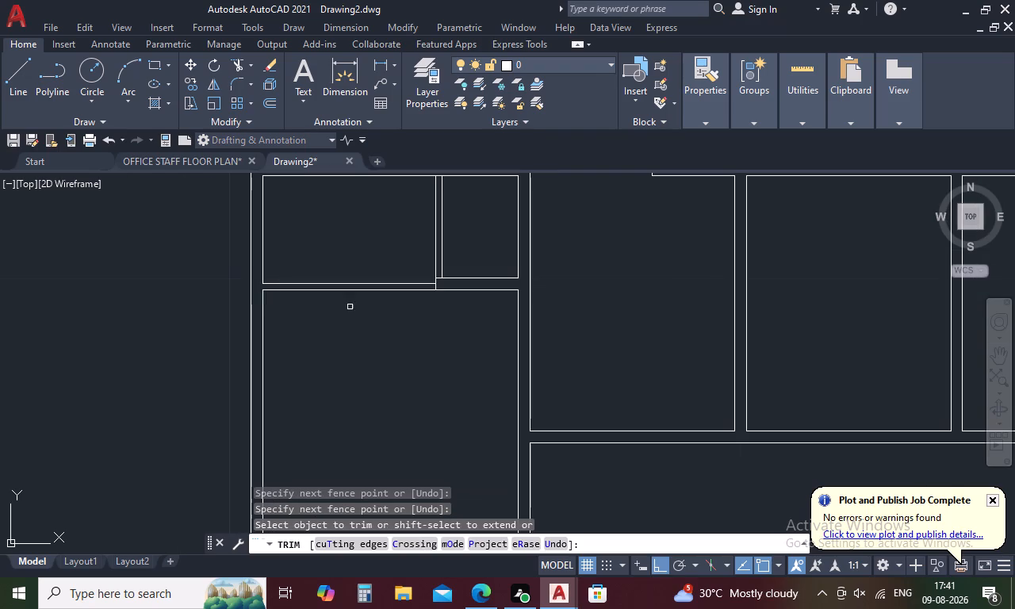
scroll(442, 284, up, 3)
drag(442, 284, 393, 301)
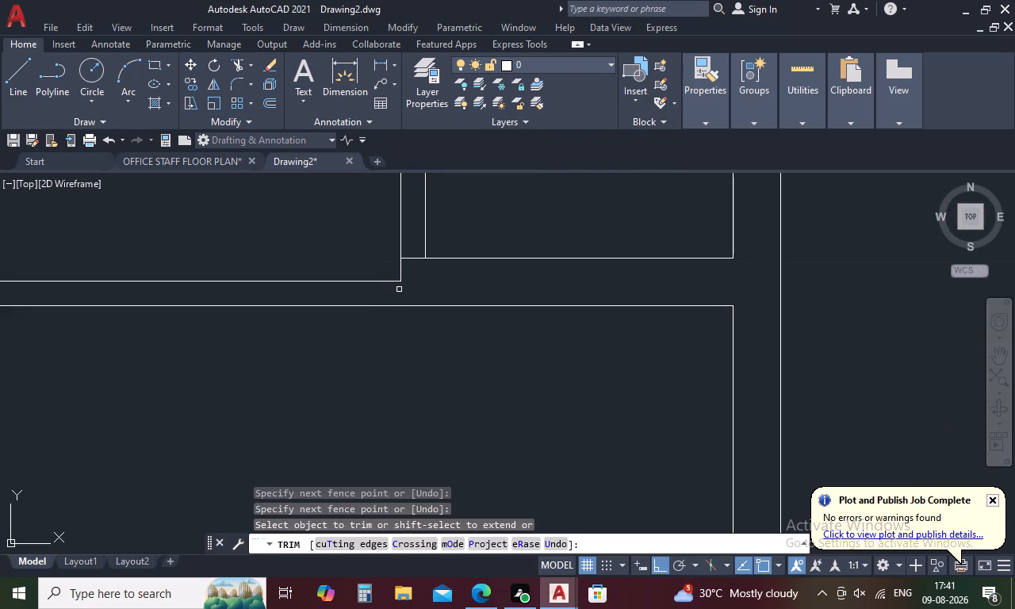
click(414, 259)
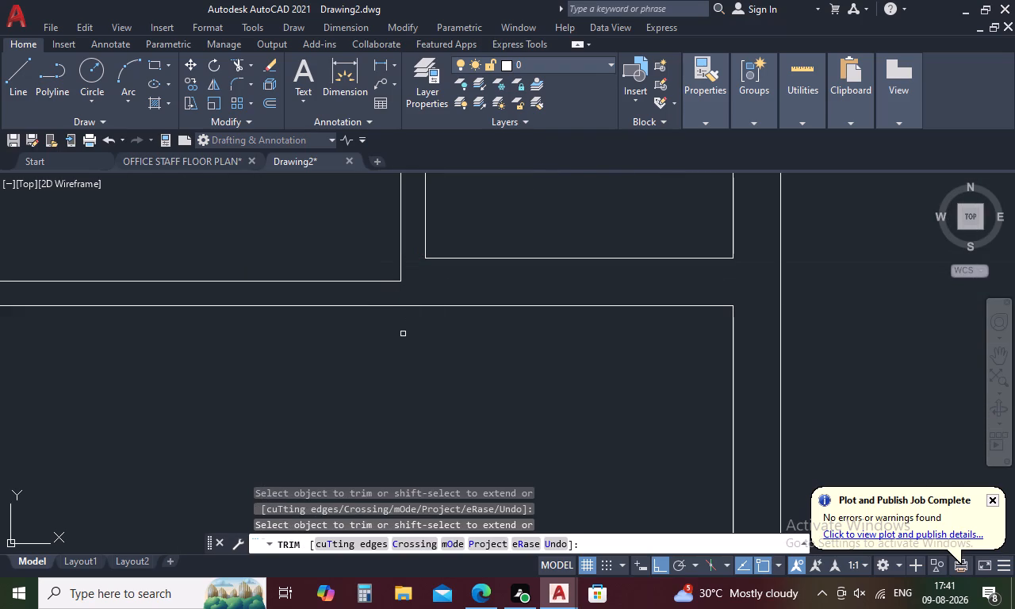
scroll(403, 334, down, 2)
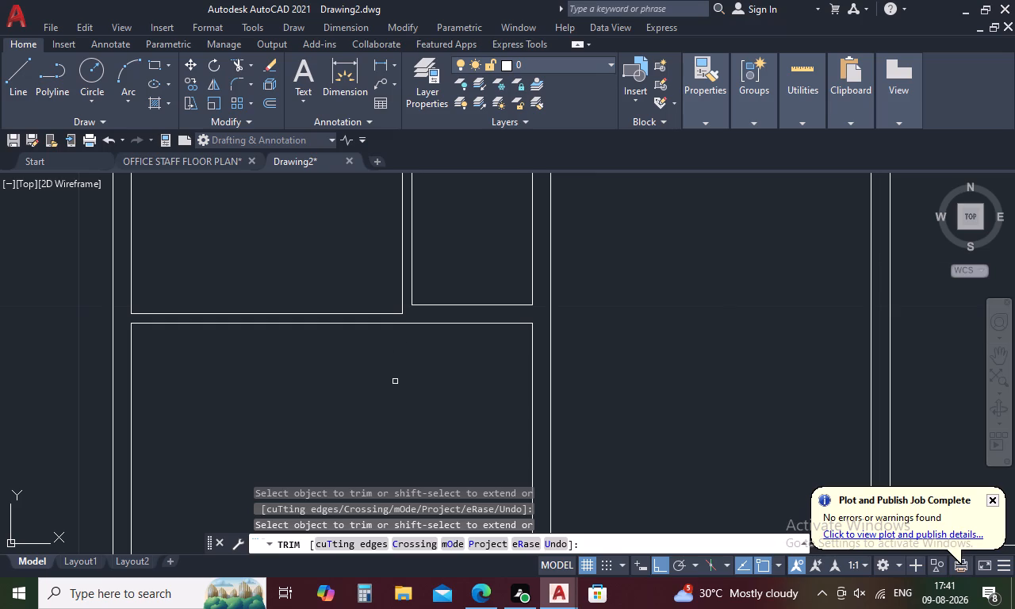
scroll(395, 383, down, 3)
middle_drag(394, 412, 390, 378)
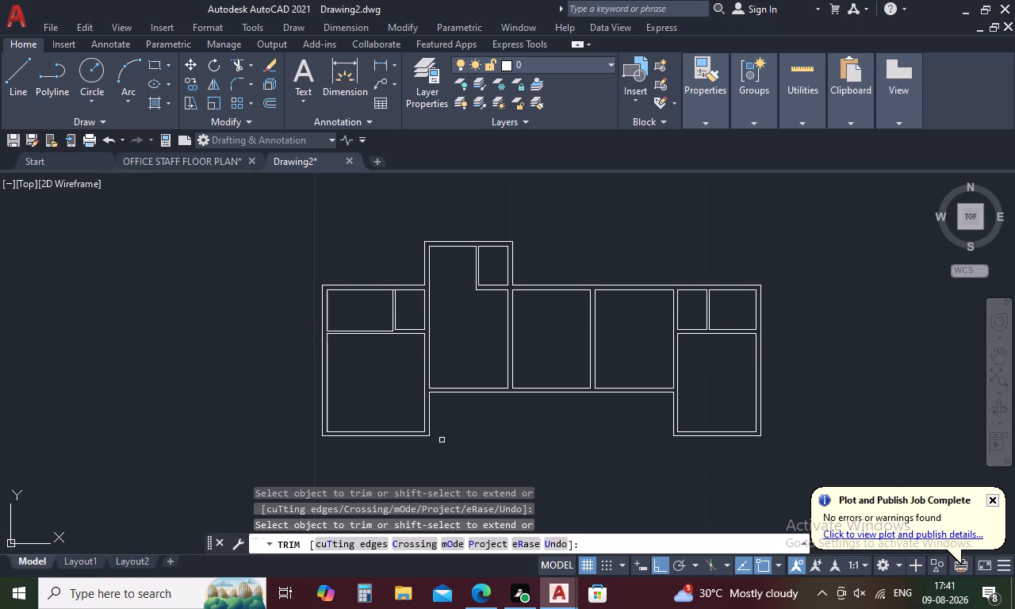
middle_drag(442, 443, 442, 402)
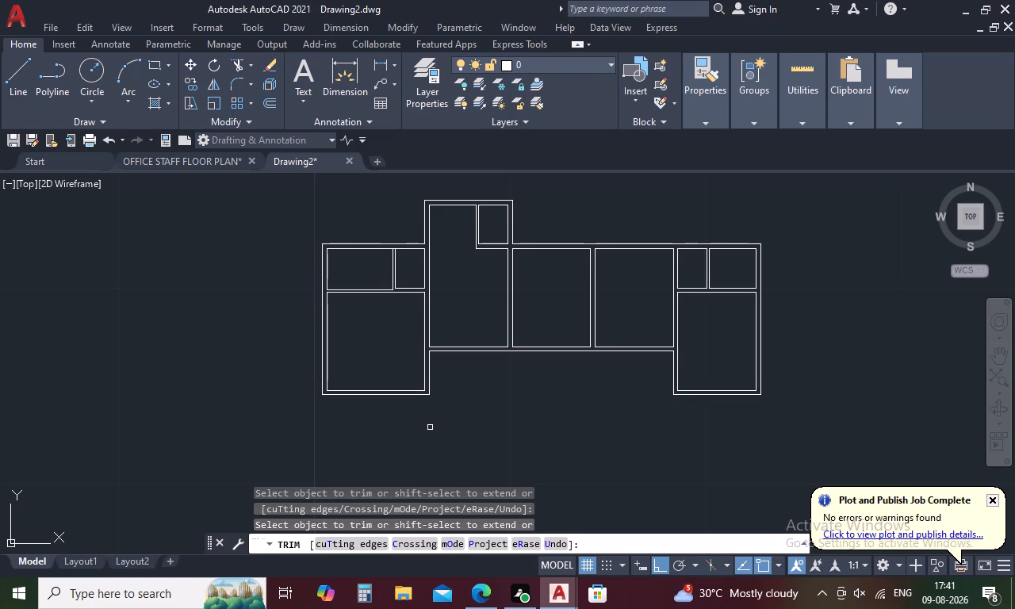
key(Escape)
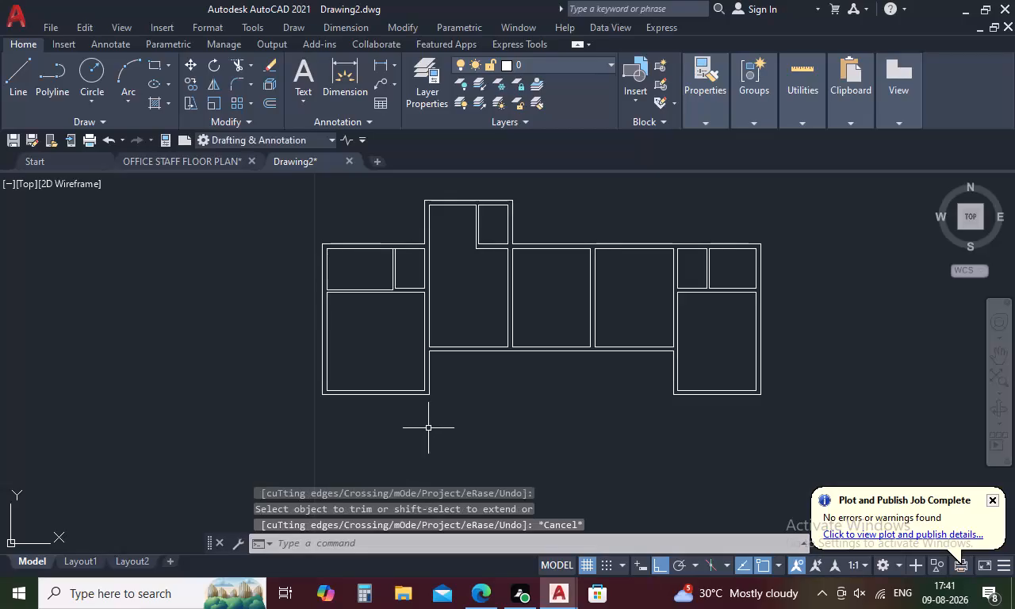
Measure how far the west wing projects south of the middle rooms' outer south wall line.
key(l)
key(Escape)
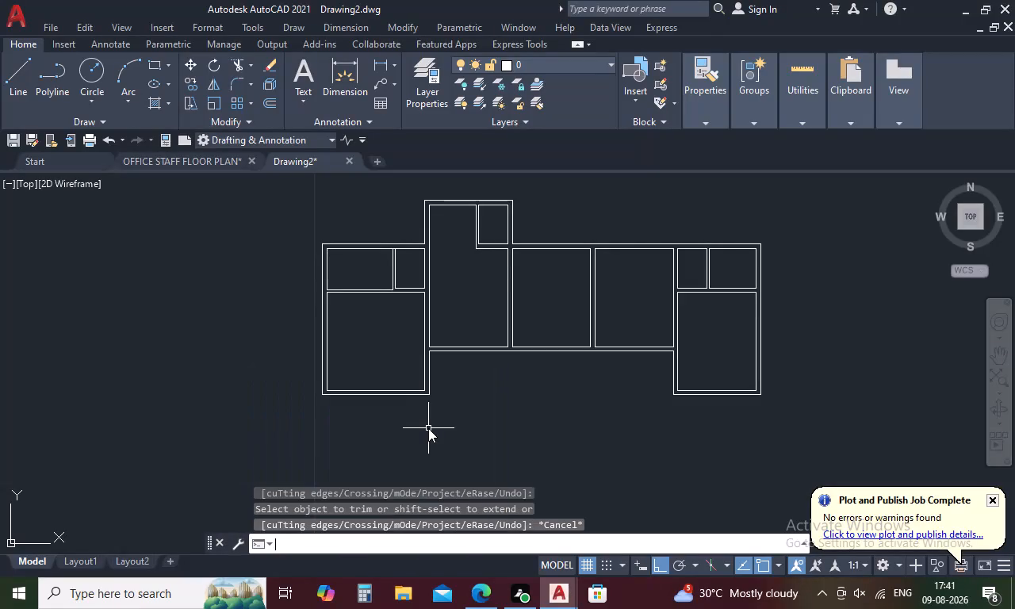
key(d)
text(I)
key(space)
scroll(427, 354, up, 2)
click(427, 343)
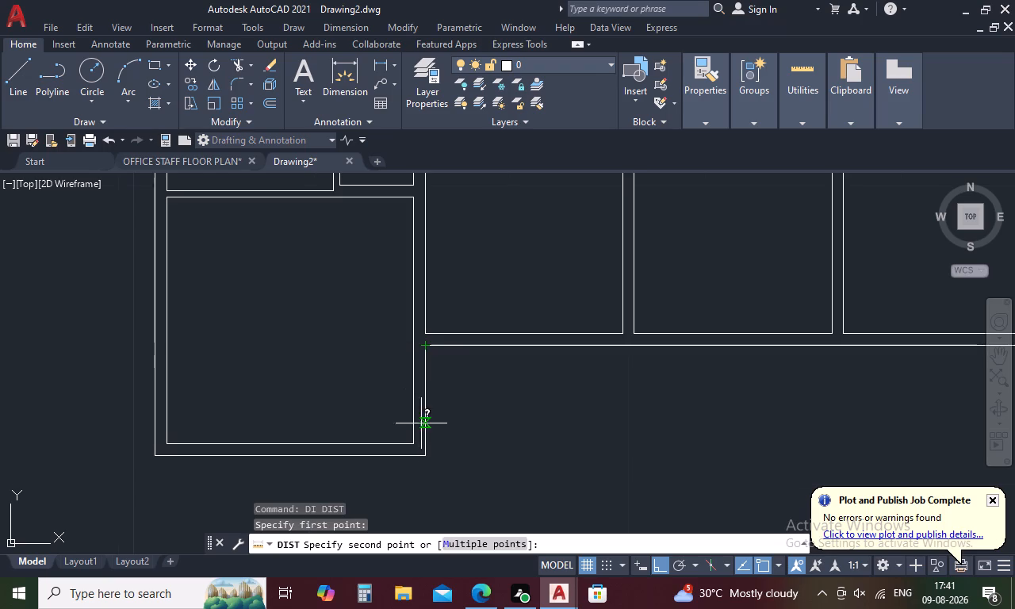
click(420, 456)
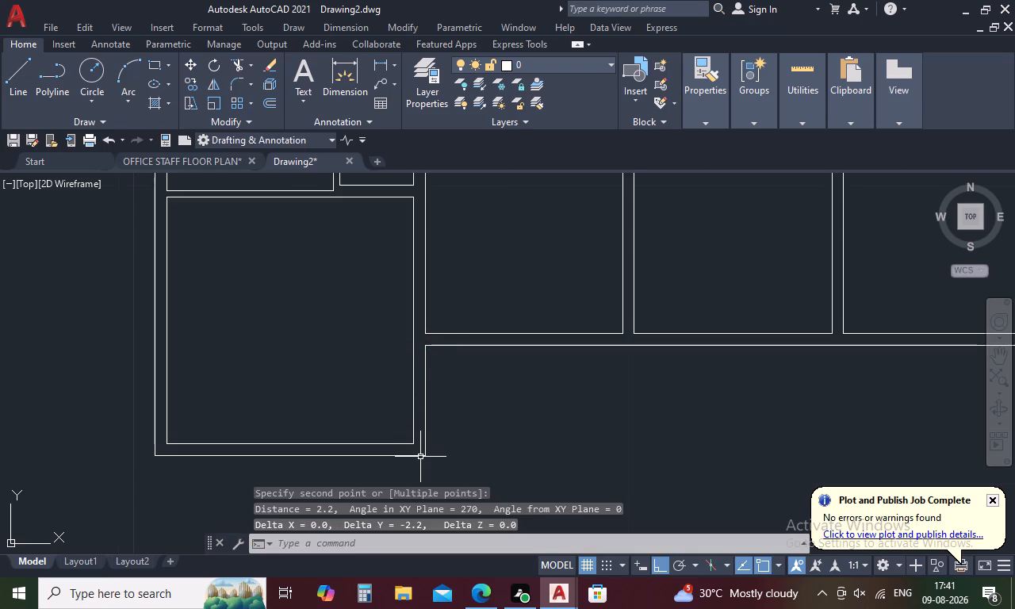
key(Escape)
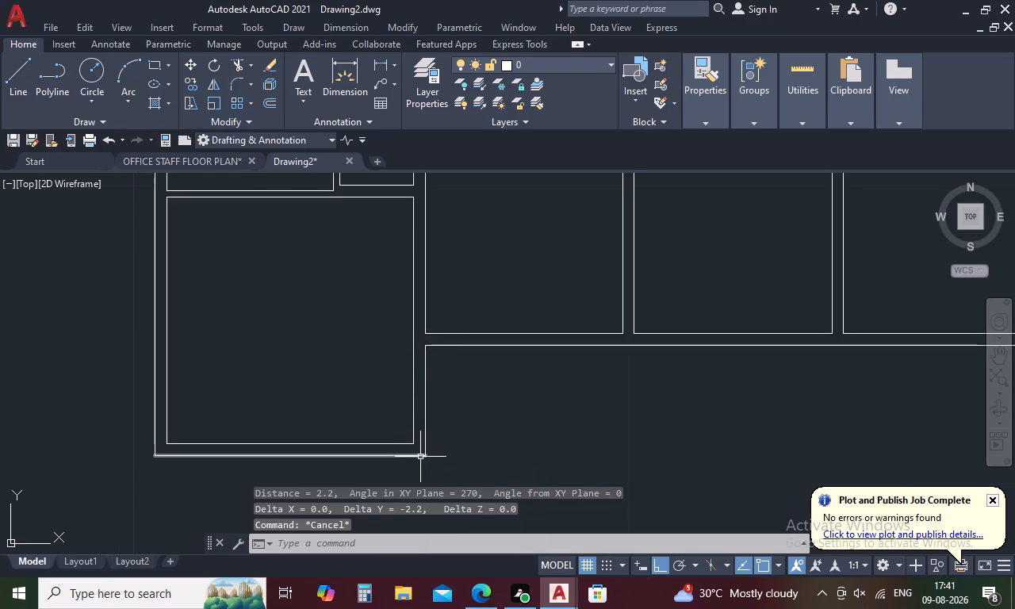
Offset the outer south wall line of the L-shaped room 1.5 downward.
text(O)
key(space)
text(1.5)
key(space)
click(450, 344)
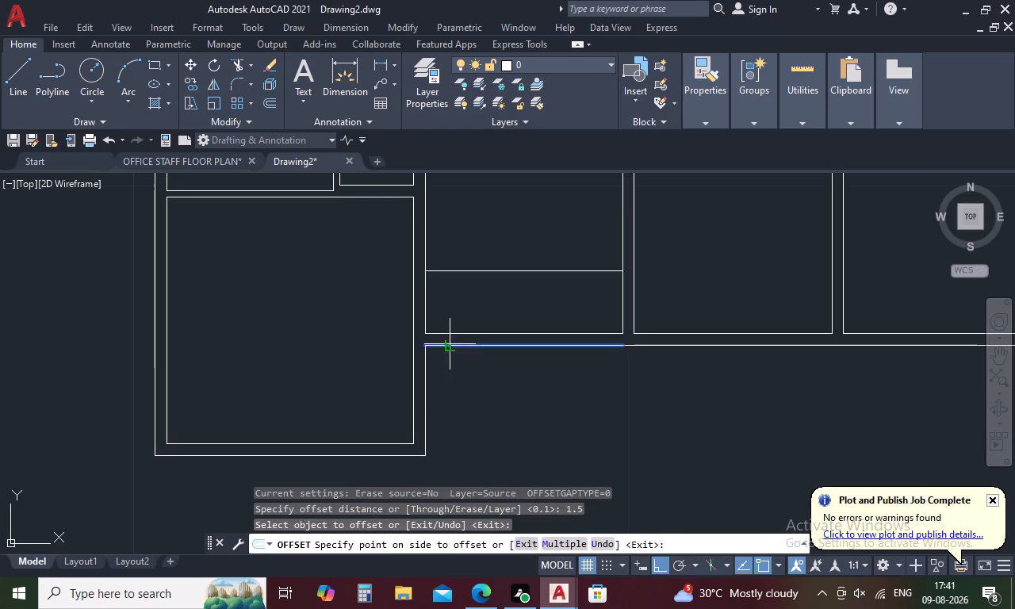
click(450, 391)
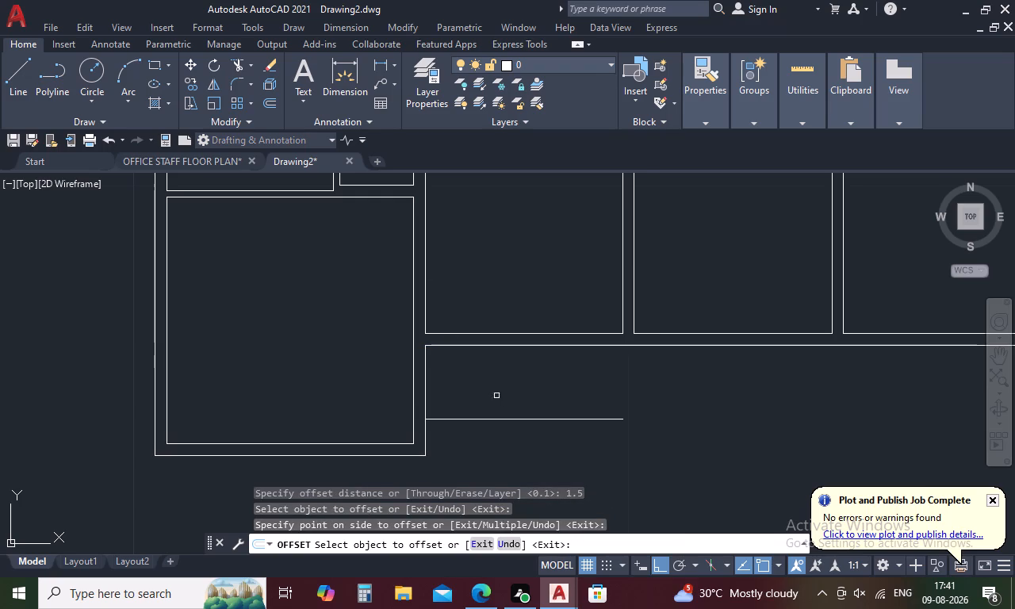
Offset the outer south wall lines of the other two middle rooms 1.5 downward, reaching the east wing.
middle_drag(501, 392, 505, 353)
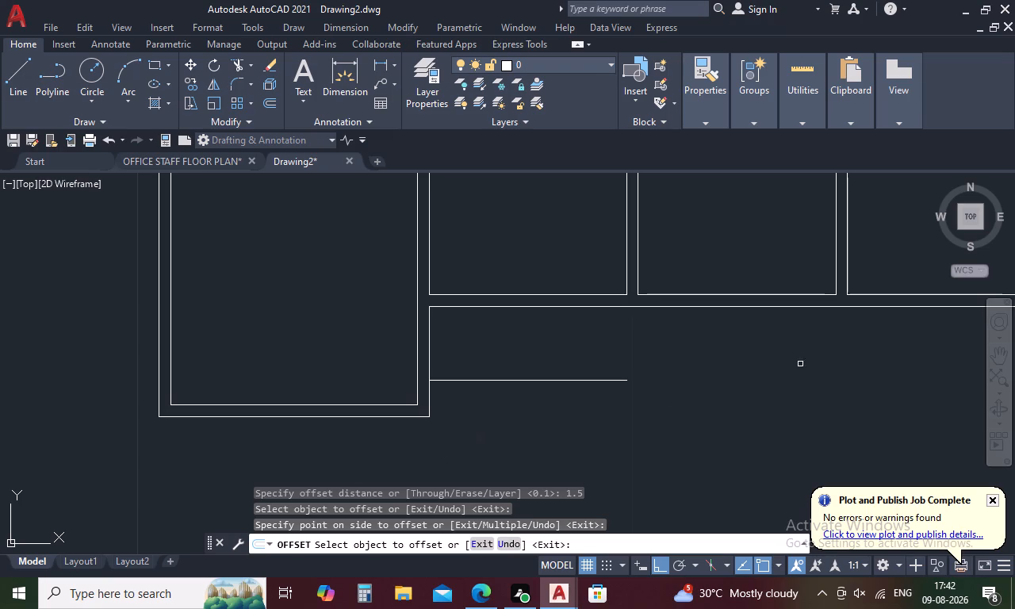
middle_drag(804, 363, 567, 362)
scroll(622, 344, down, 1)
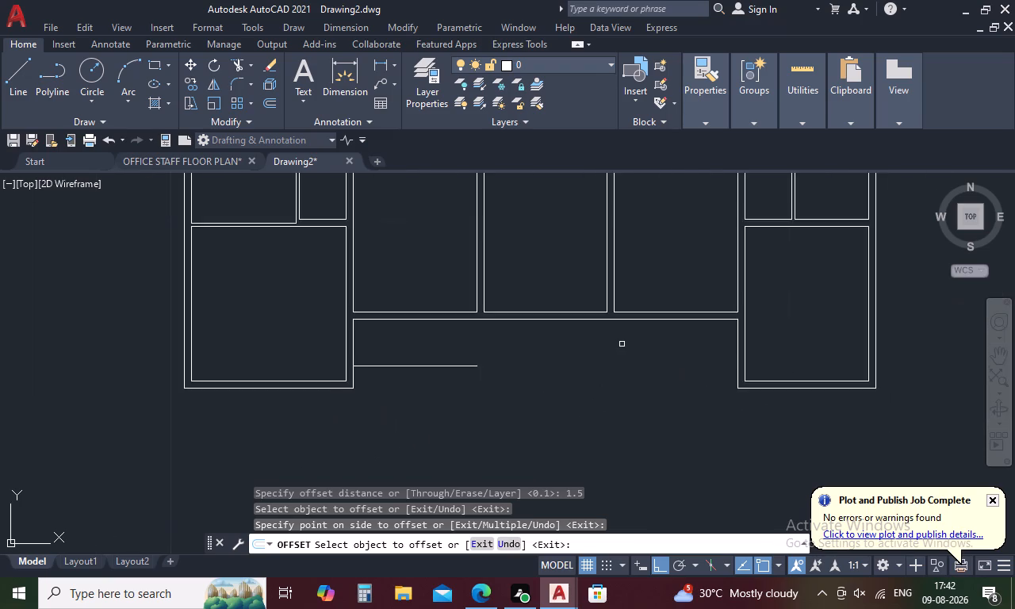
scroll(622, 344, down, 1)
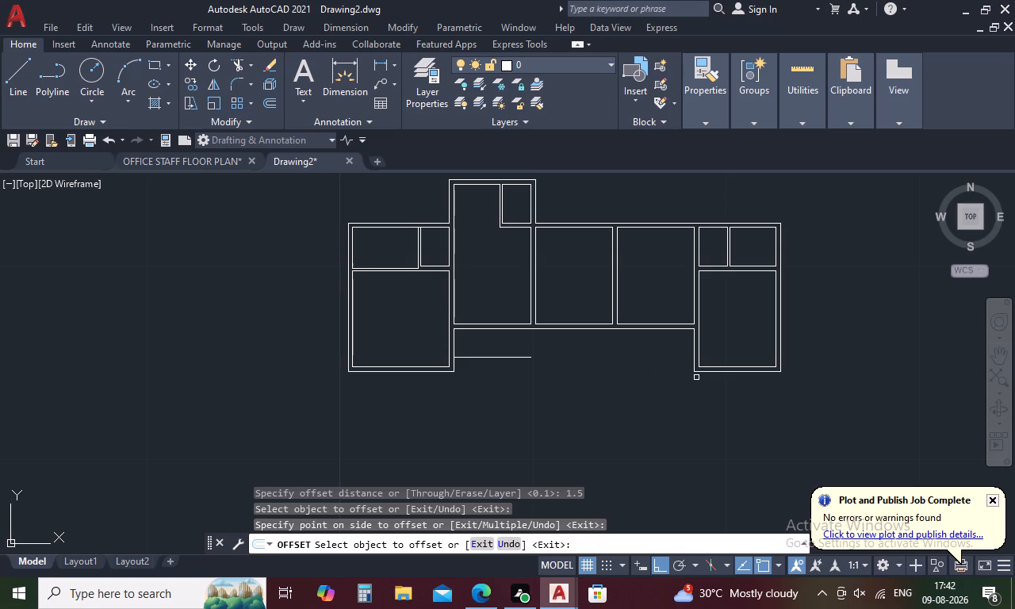
scroll(709, 436, up, 2)
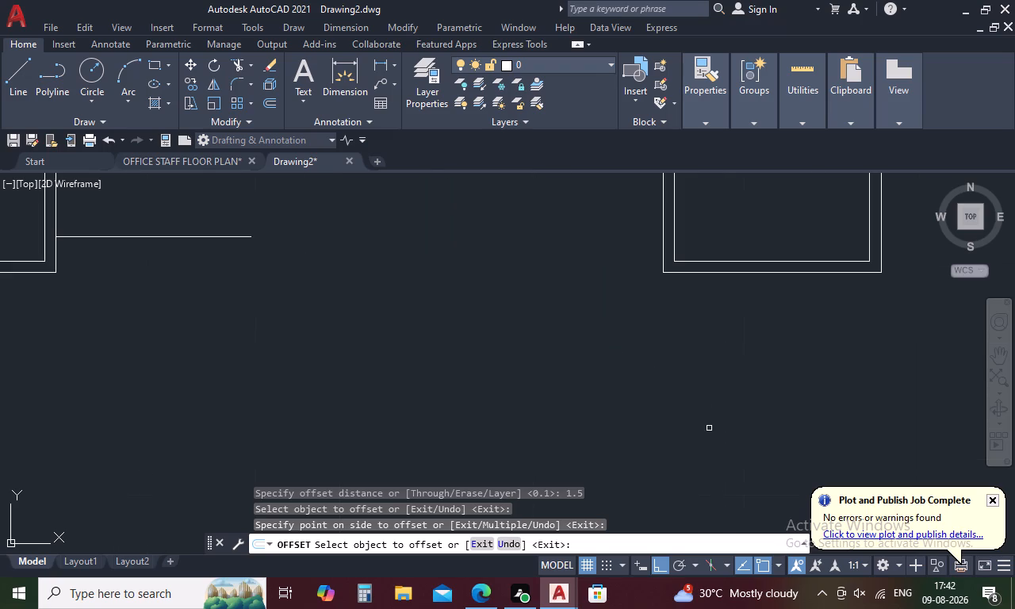
middle_drag(444, 383, 500, 457)
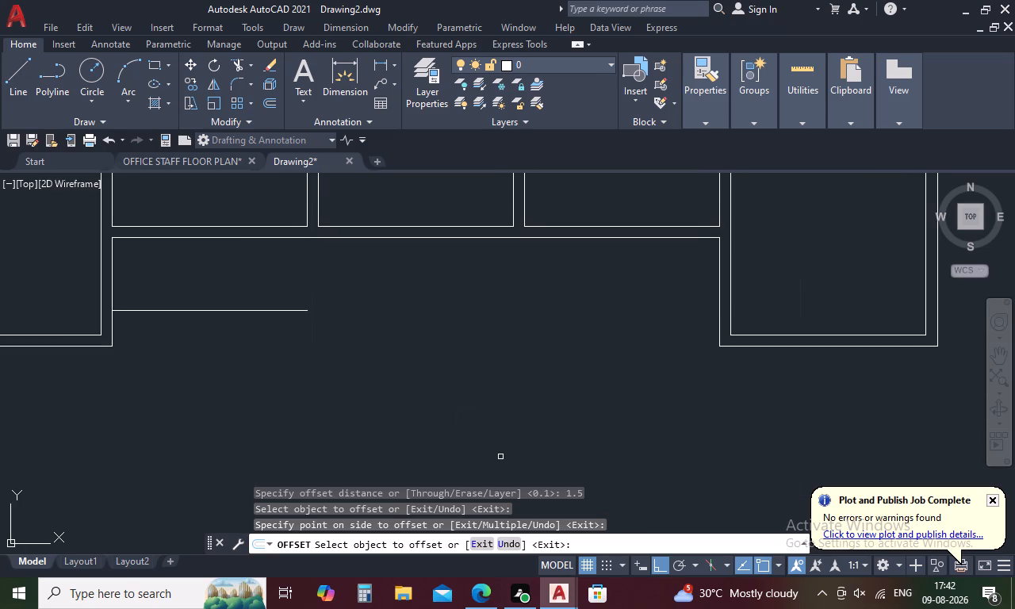
key(Escape)
key(o)
key(space)
text(1.5)
key(space)
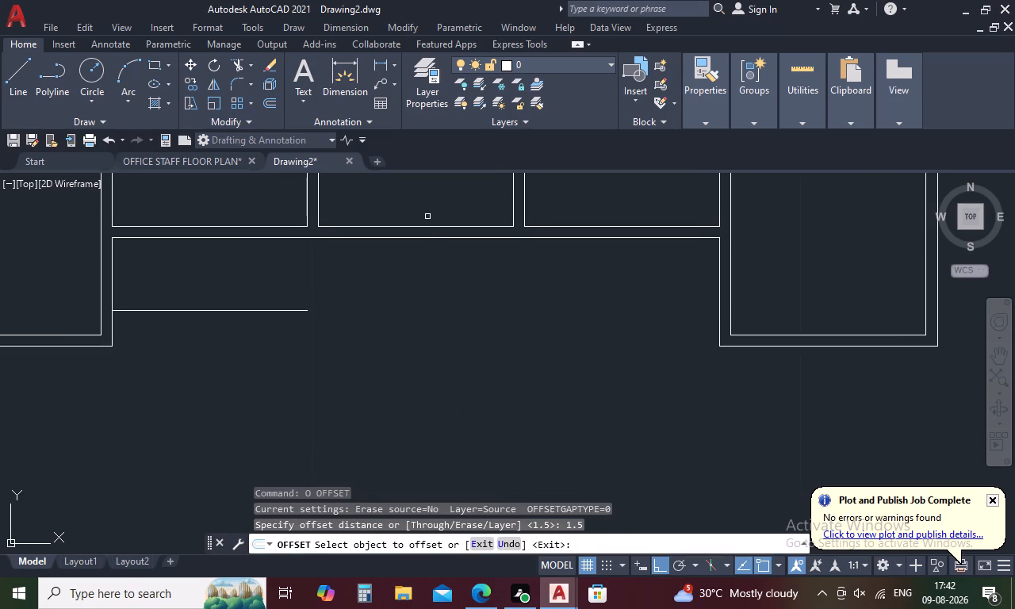
click(429, 239)
click(429, 283)
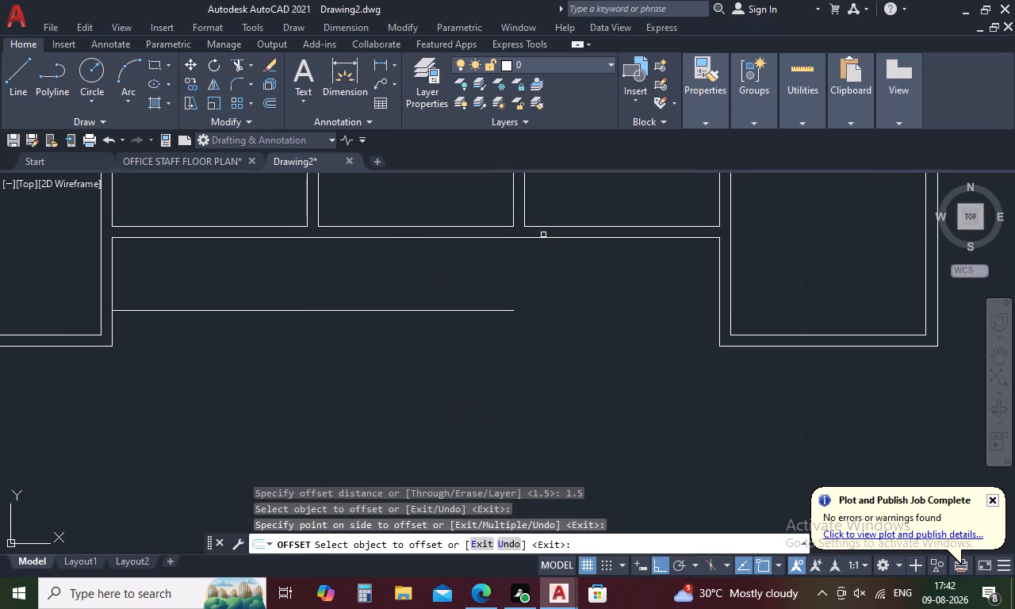
click(546, 238)
click(561, 282)
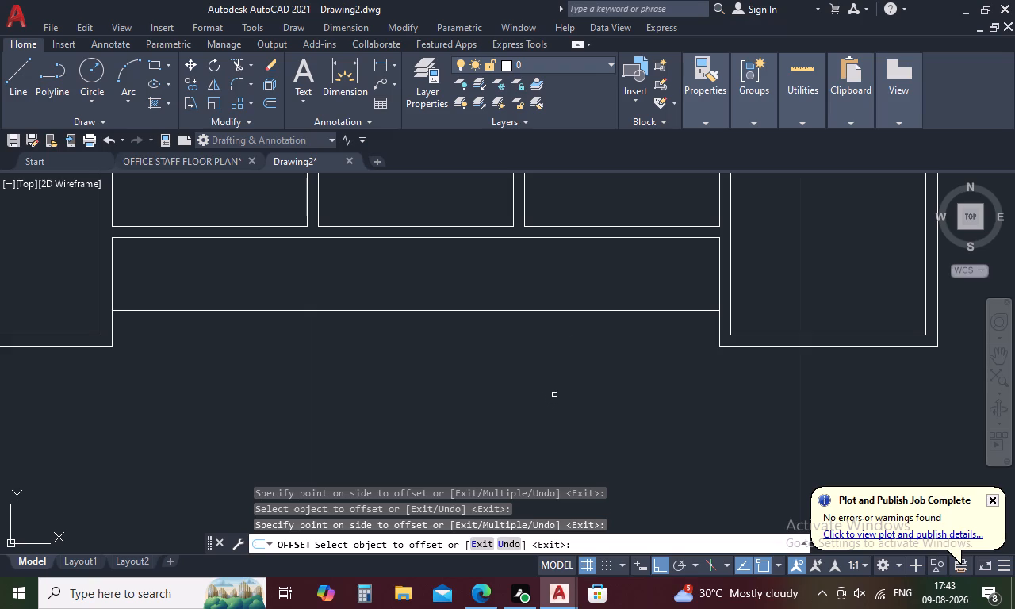
key(Escape)
Join the three offset line segments between the two wings into one line.
drag(585, 271, 192, 309)
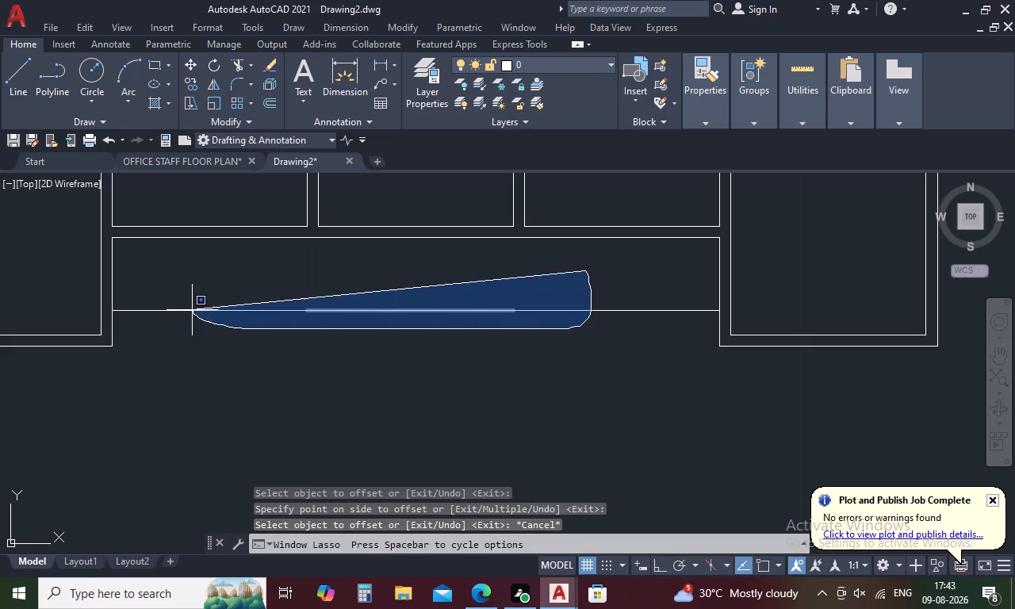
drag(192, 309, 191, 308)
click(191, 305)
drag(197, 307, 200, 324)
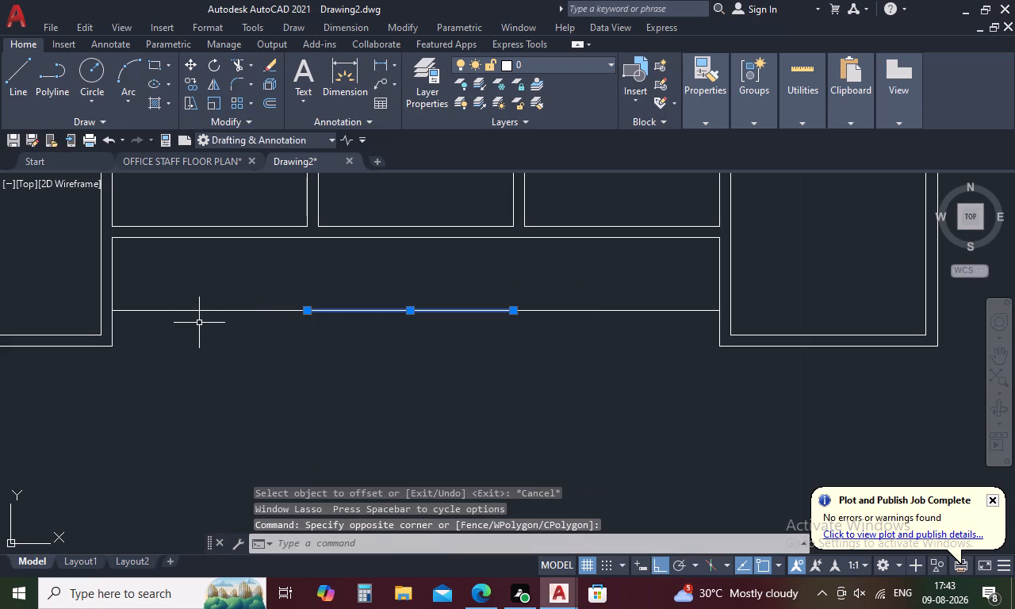
drag(208, 288, 253, 378)
drag(633, 370, 592, 304)
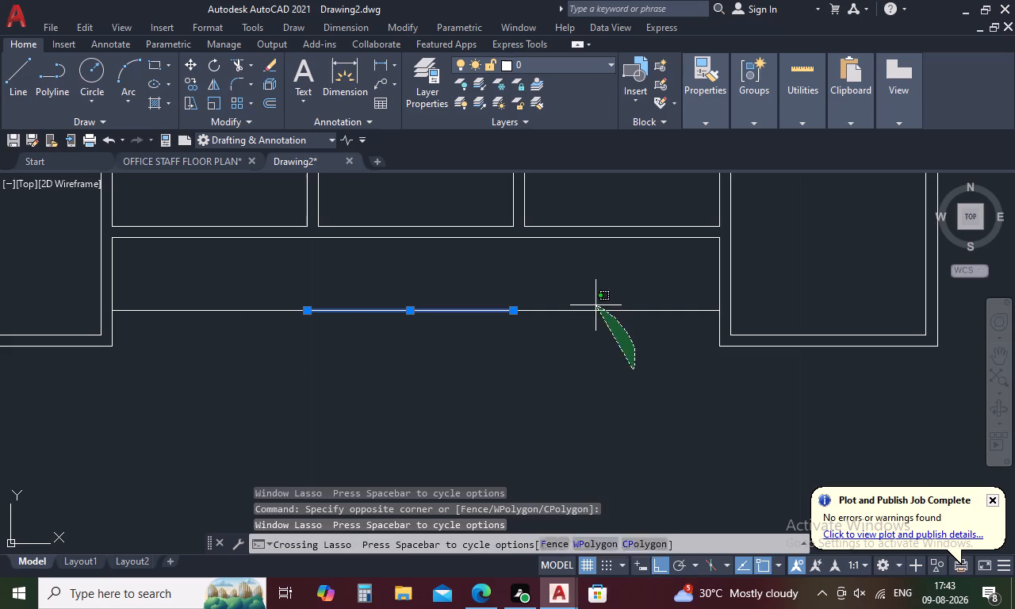
drag(592, 304, 162, 304)
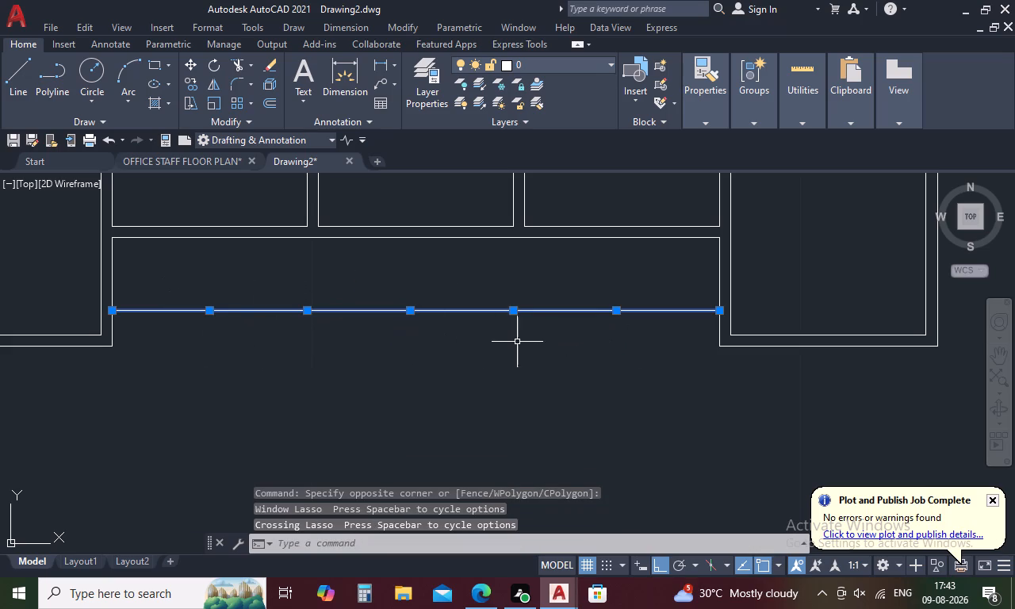
text(J)
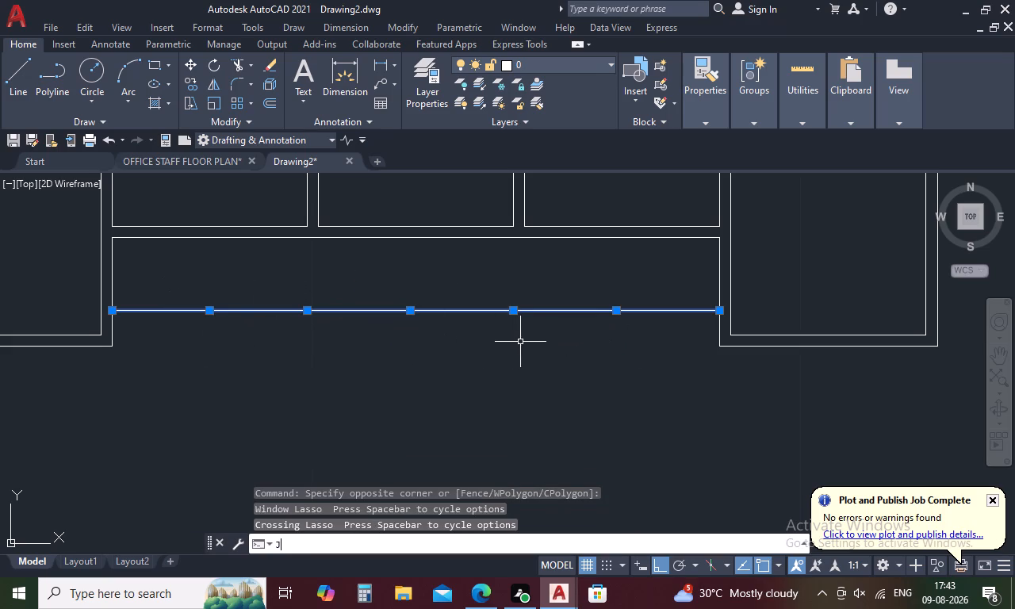
key(space)
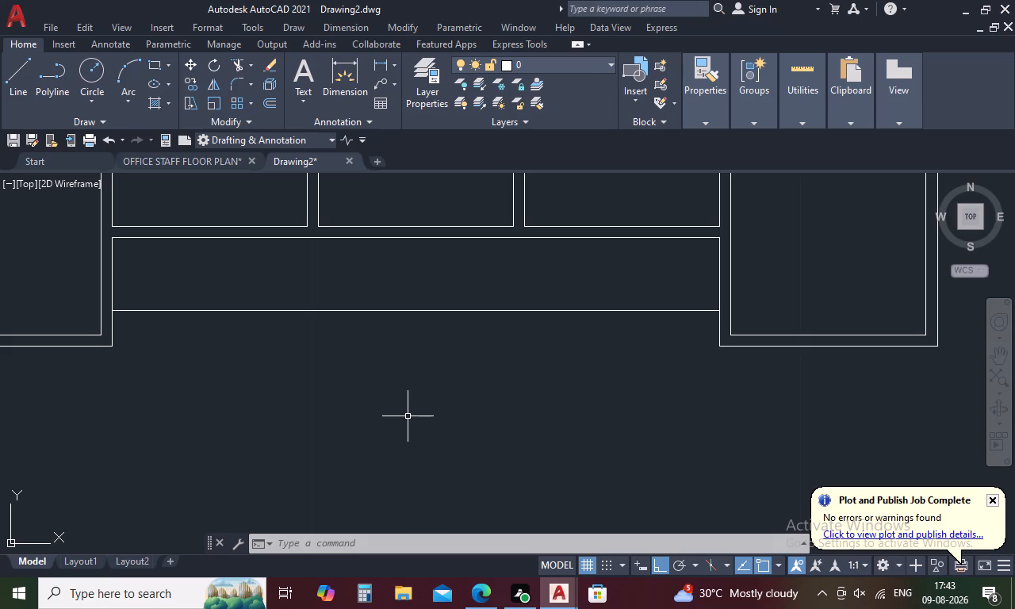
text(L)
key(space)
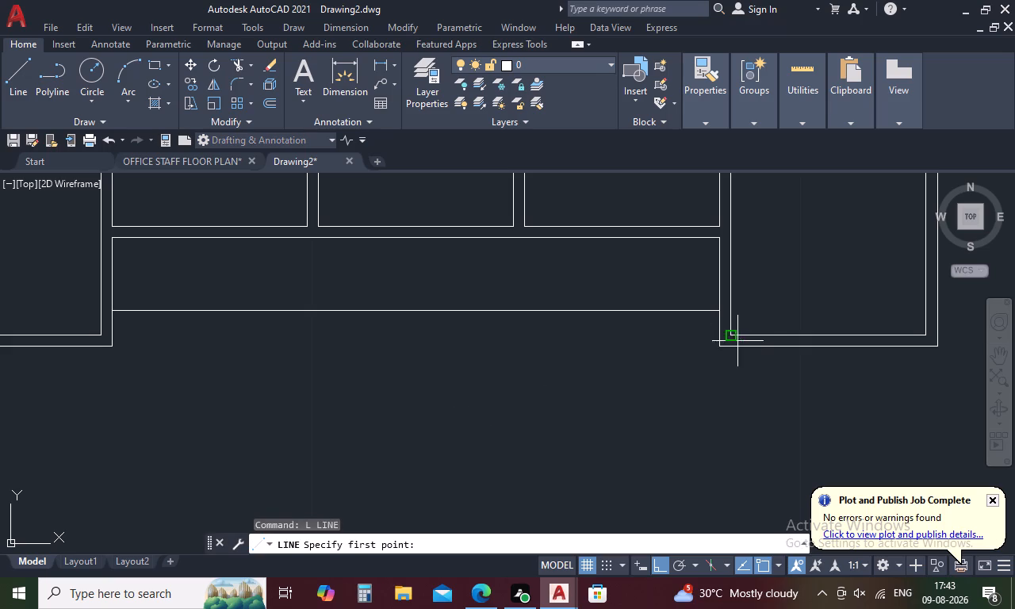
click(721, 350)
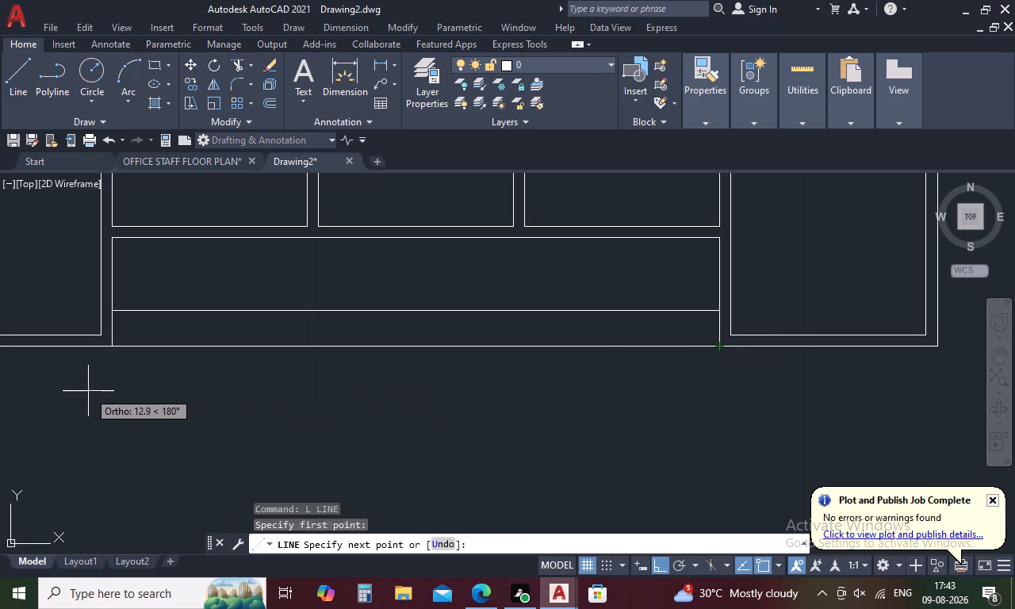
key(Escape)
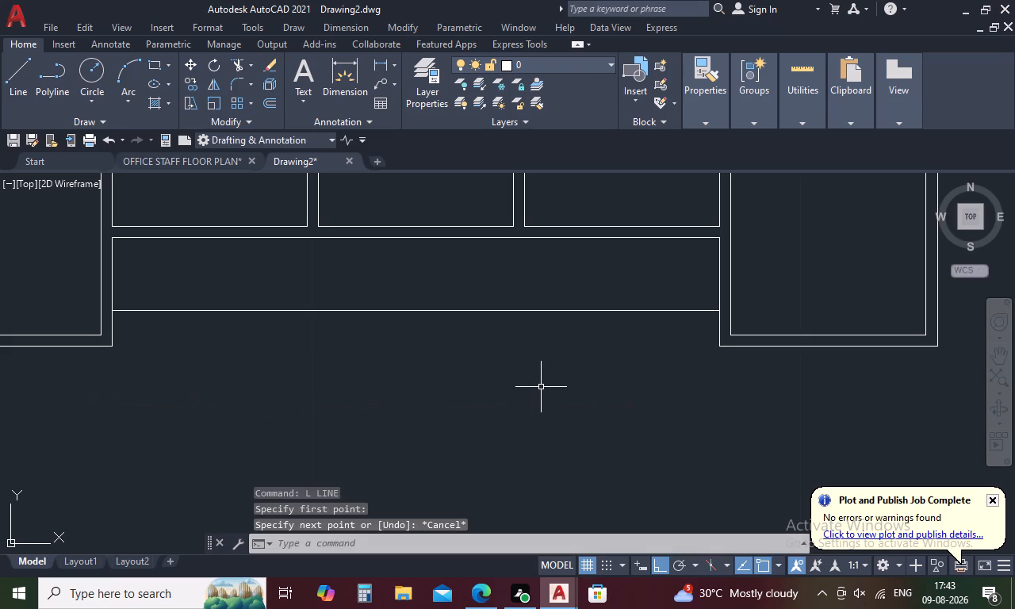
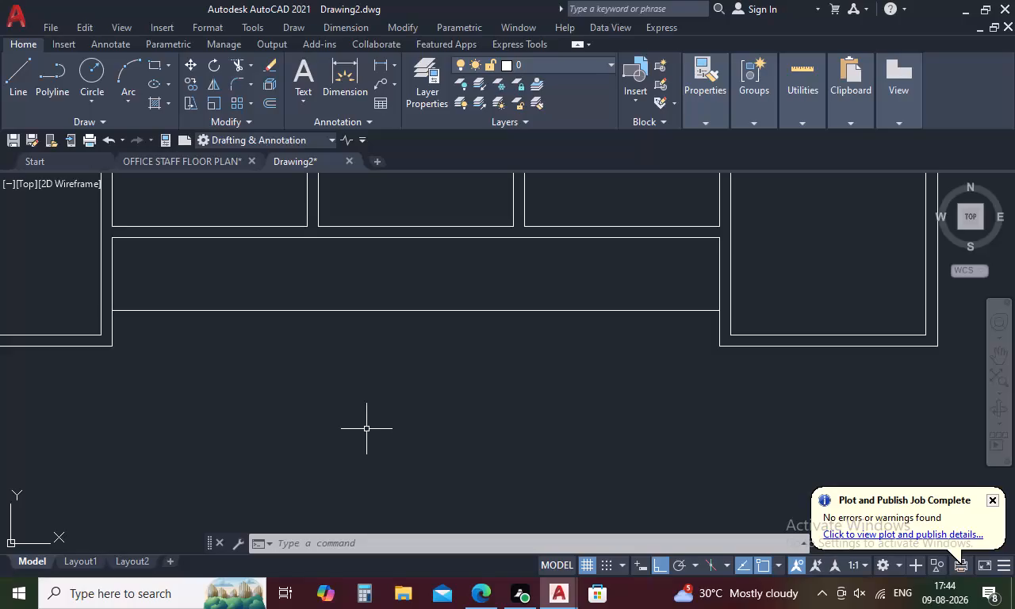
Offset the south line of the strip between the two wings 0.23 downward to form its wall.
key(o)
key(space)
text(.23)
key(space)
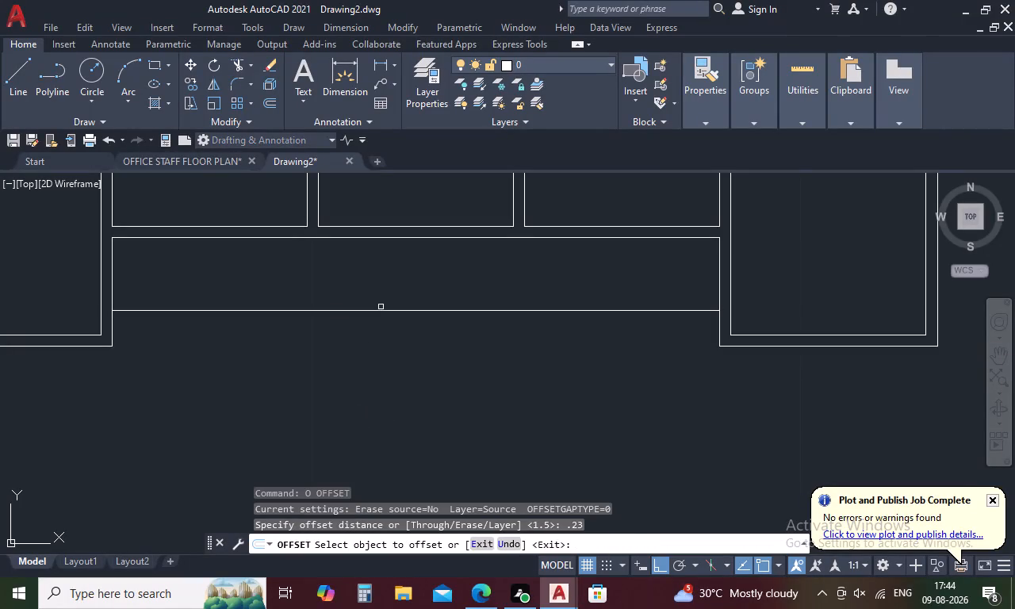
click(387, 312)
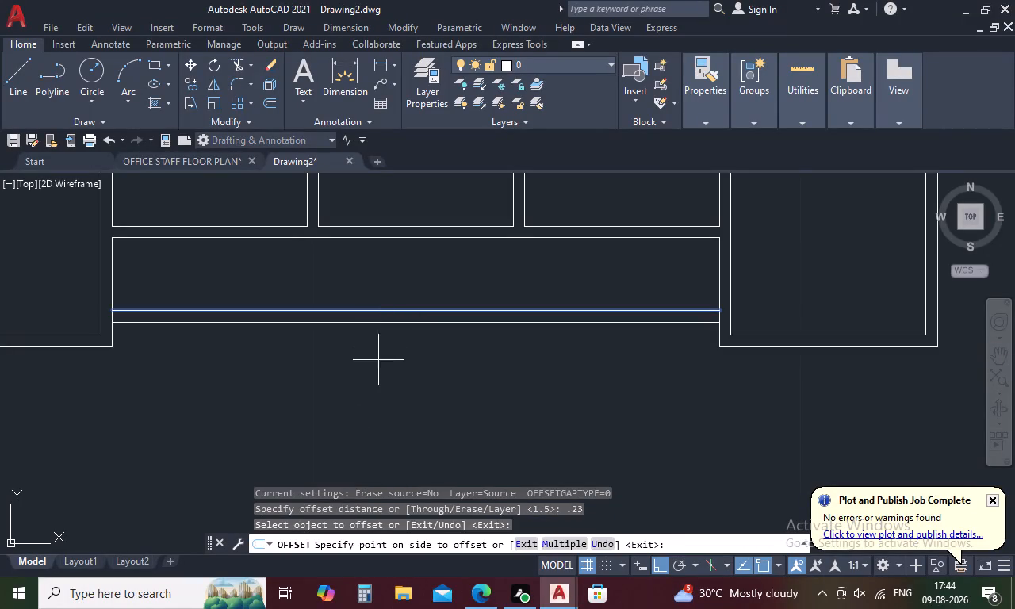
click(378, 360)
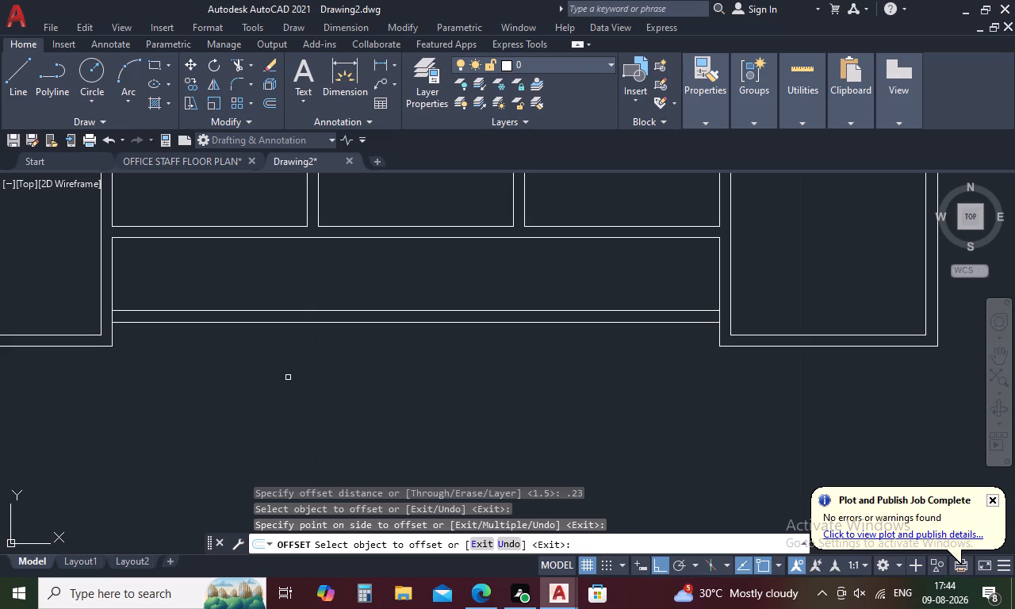
key(Escape)
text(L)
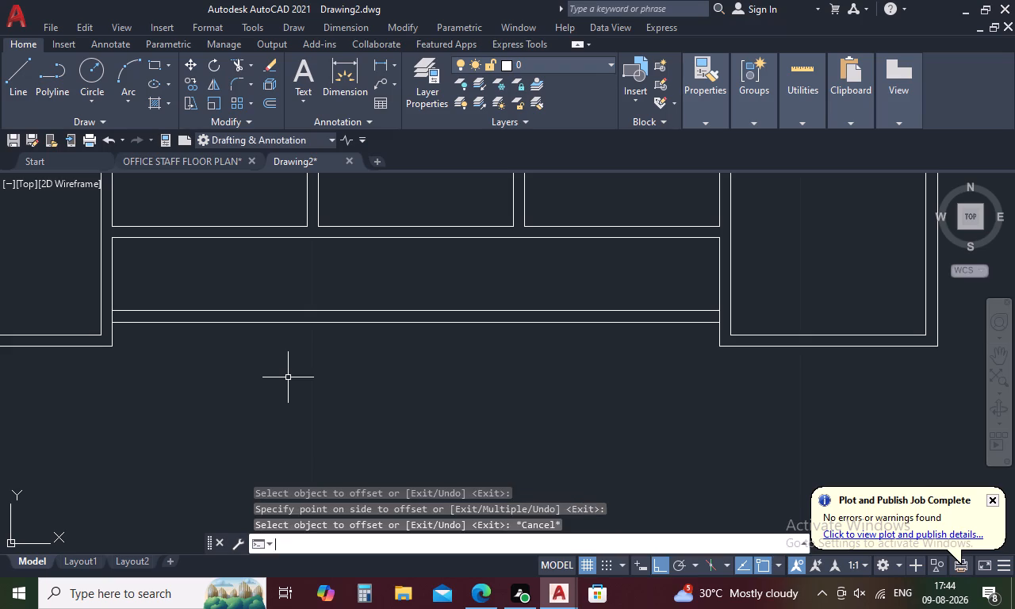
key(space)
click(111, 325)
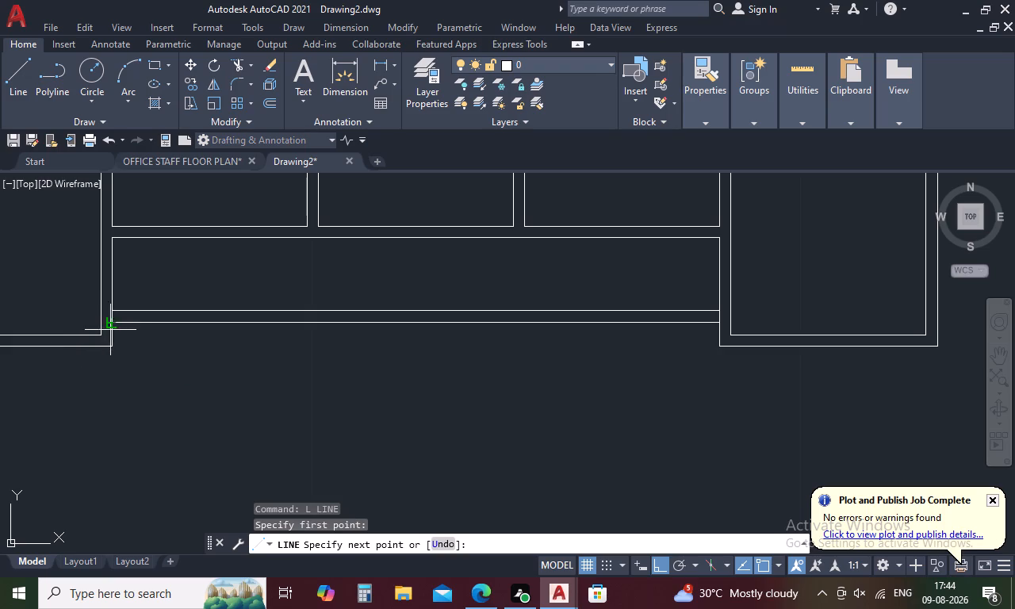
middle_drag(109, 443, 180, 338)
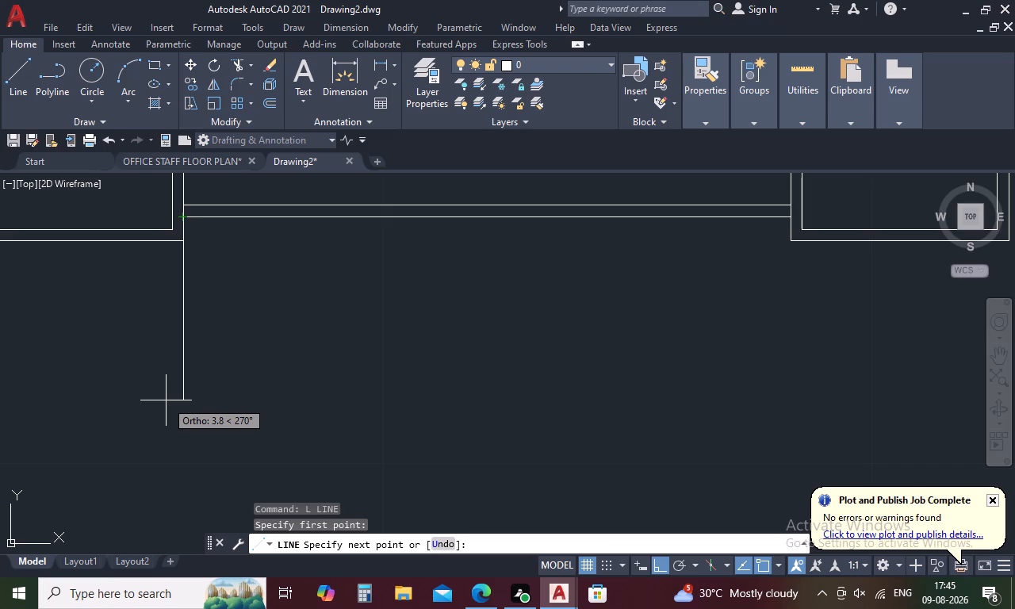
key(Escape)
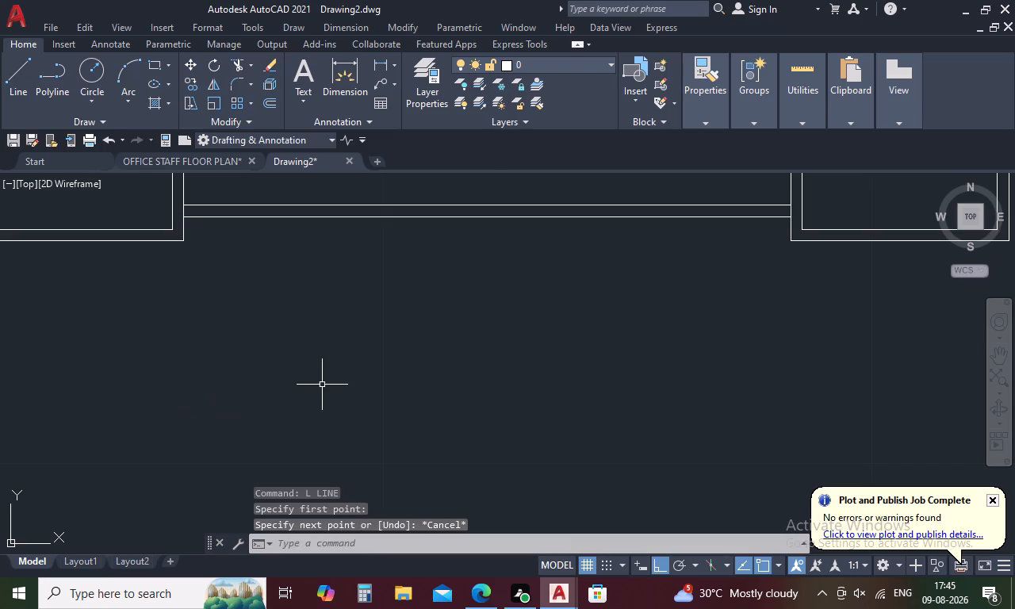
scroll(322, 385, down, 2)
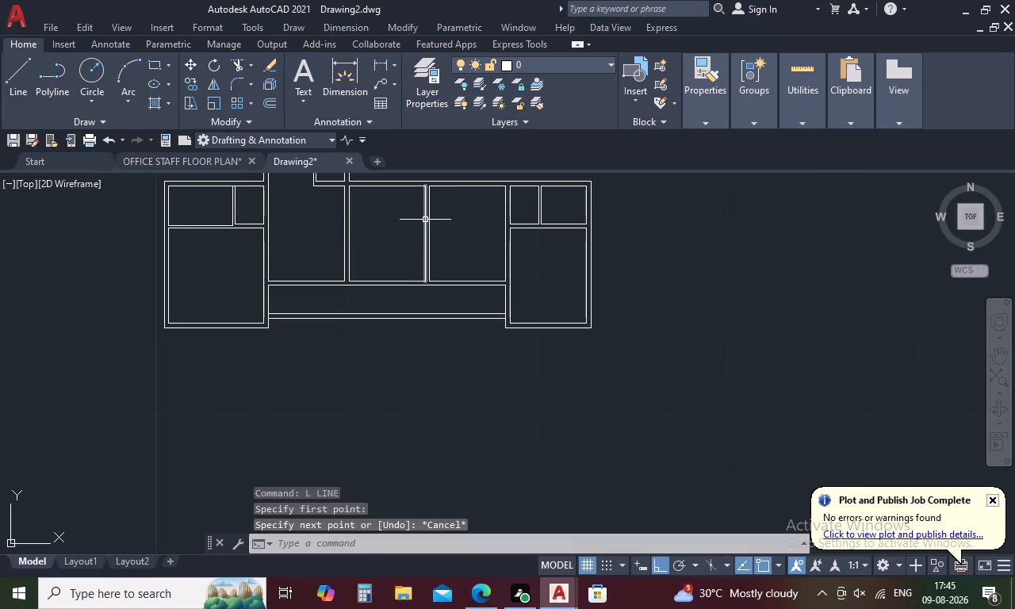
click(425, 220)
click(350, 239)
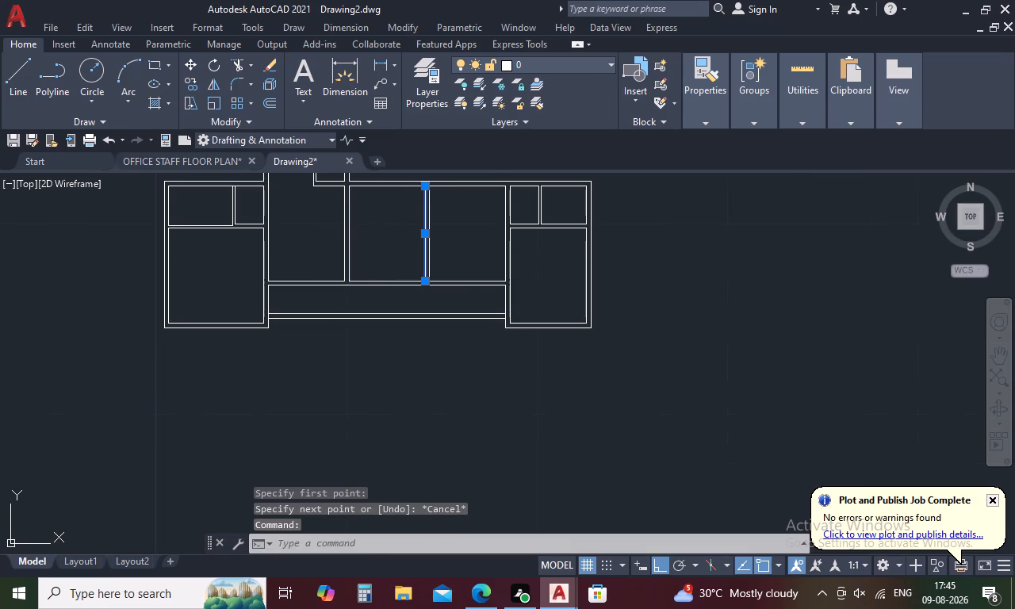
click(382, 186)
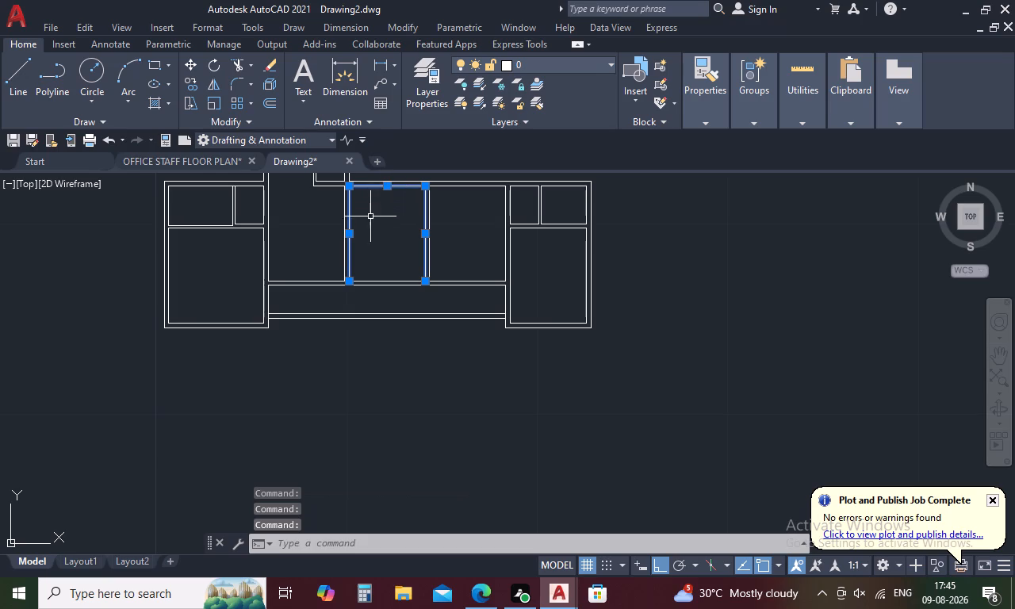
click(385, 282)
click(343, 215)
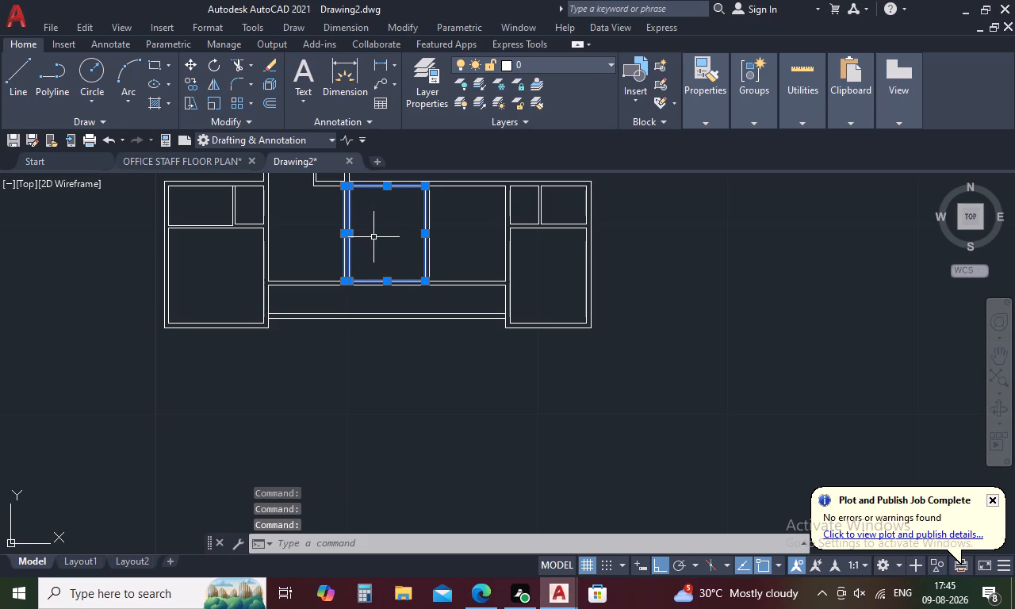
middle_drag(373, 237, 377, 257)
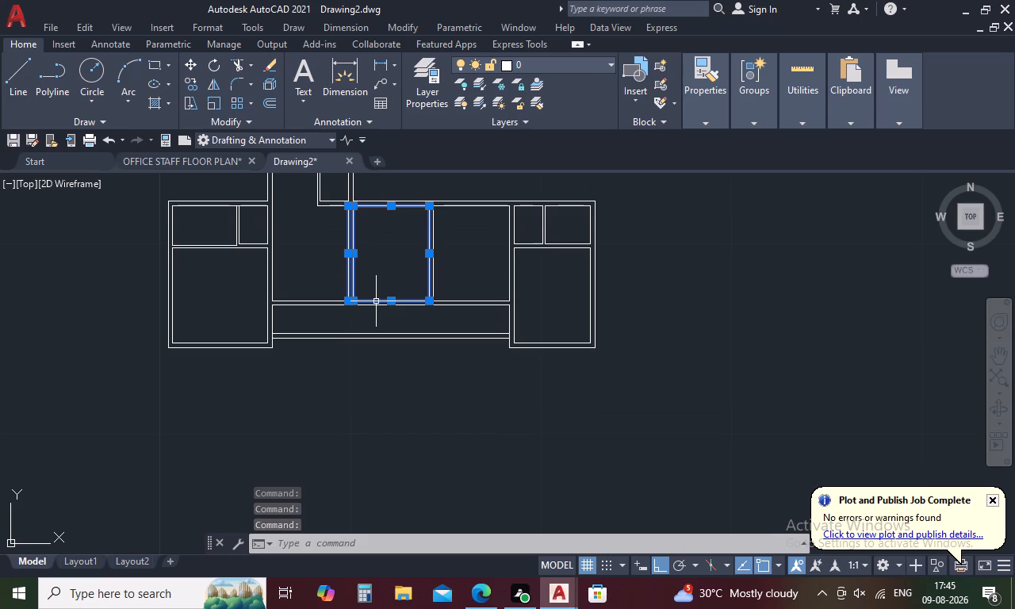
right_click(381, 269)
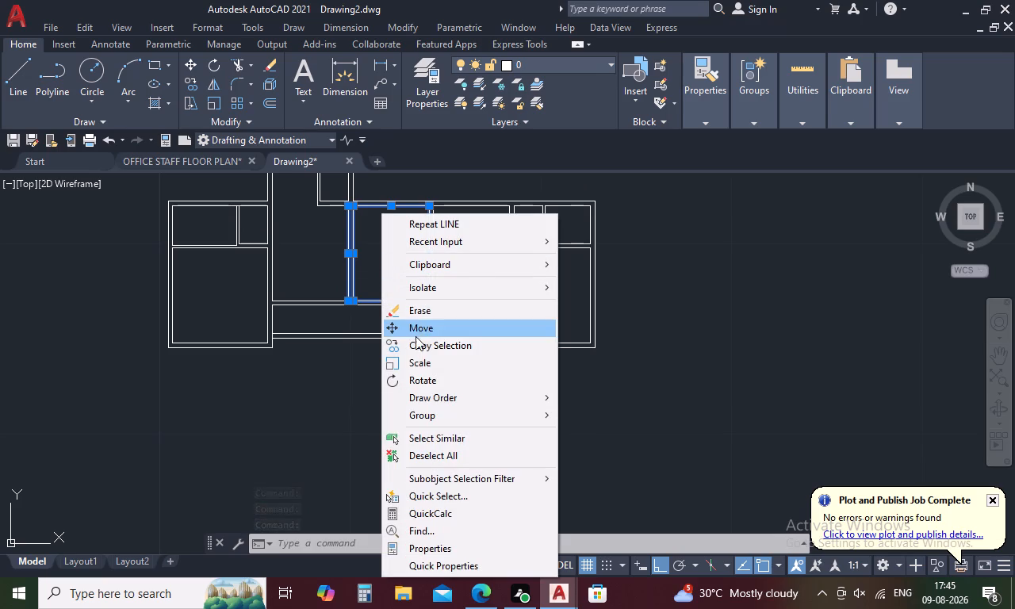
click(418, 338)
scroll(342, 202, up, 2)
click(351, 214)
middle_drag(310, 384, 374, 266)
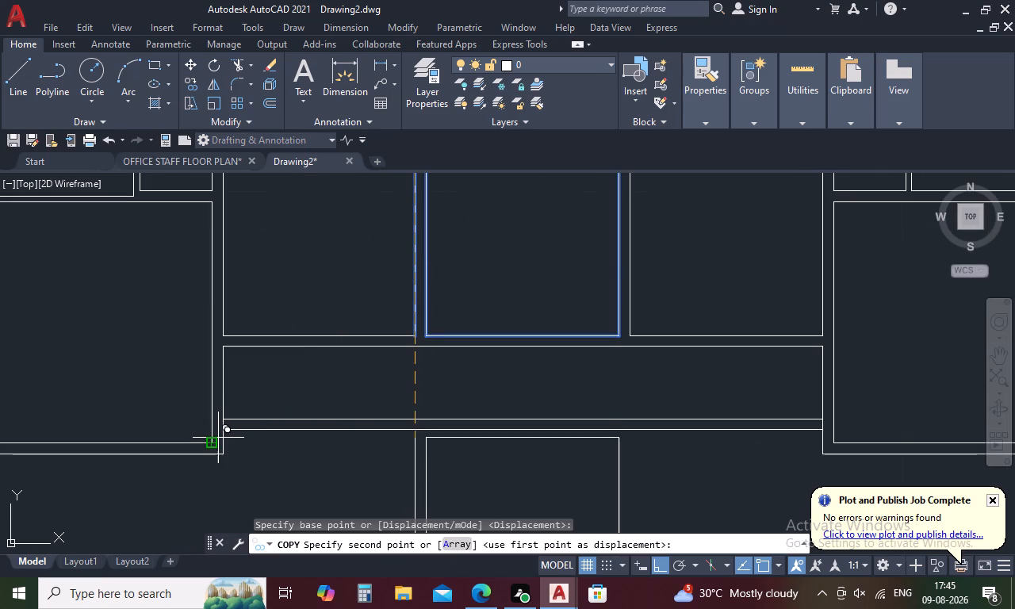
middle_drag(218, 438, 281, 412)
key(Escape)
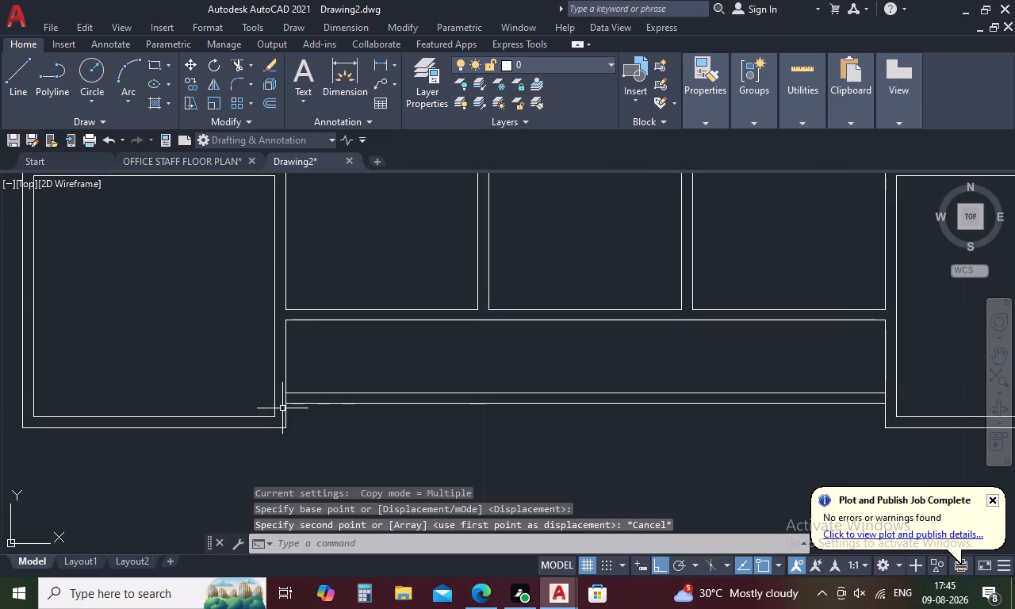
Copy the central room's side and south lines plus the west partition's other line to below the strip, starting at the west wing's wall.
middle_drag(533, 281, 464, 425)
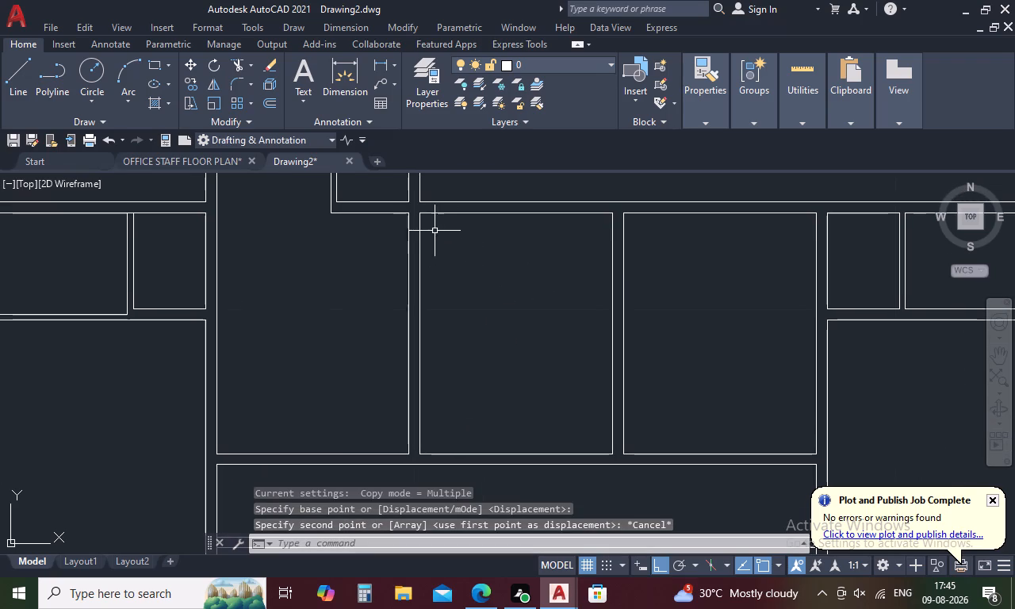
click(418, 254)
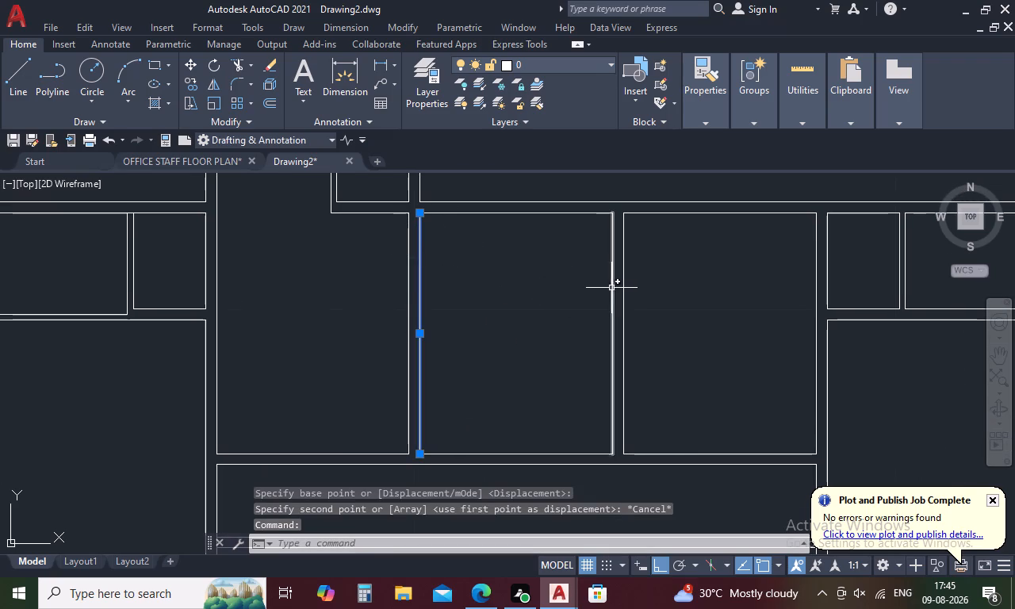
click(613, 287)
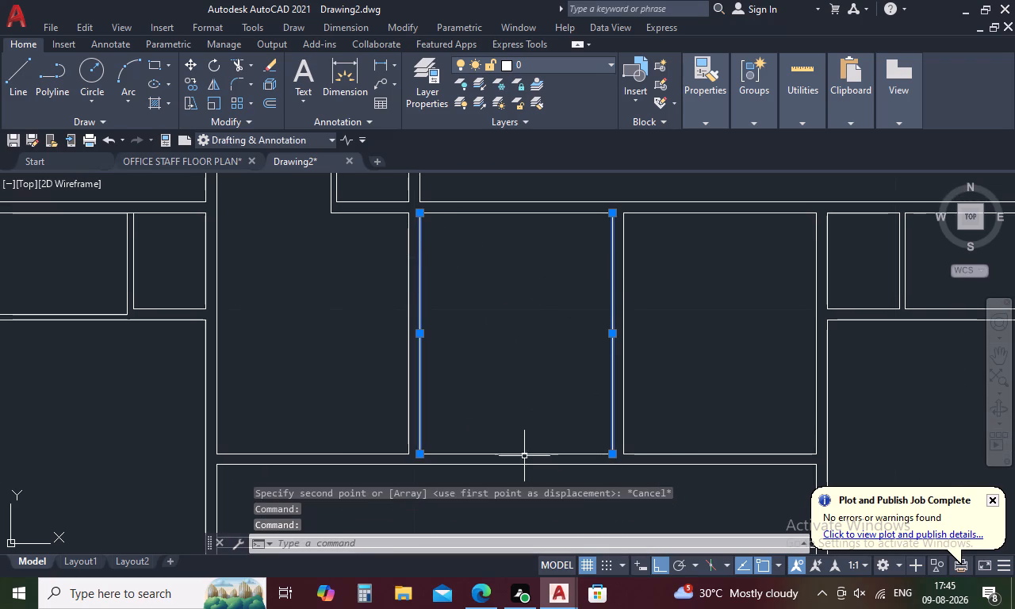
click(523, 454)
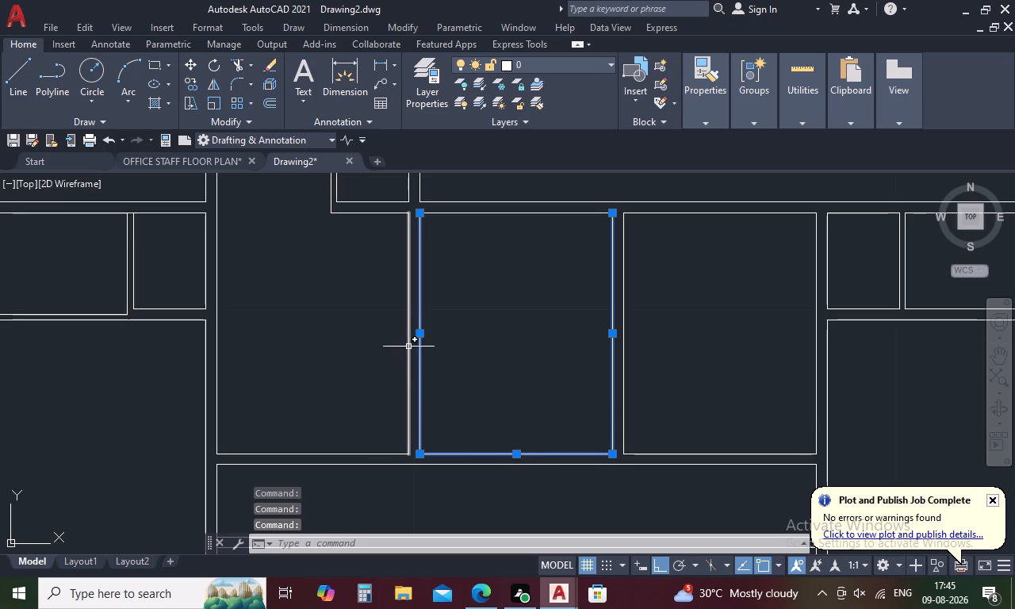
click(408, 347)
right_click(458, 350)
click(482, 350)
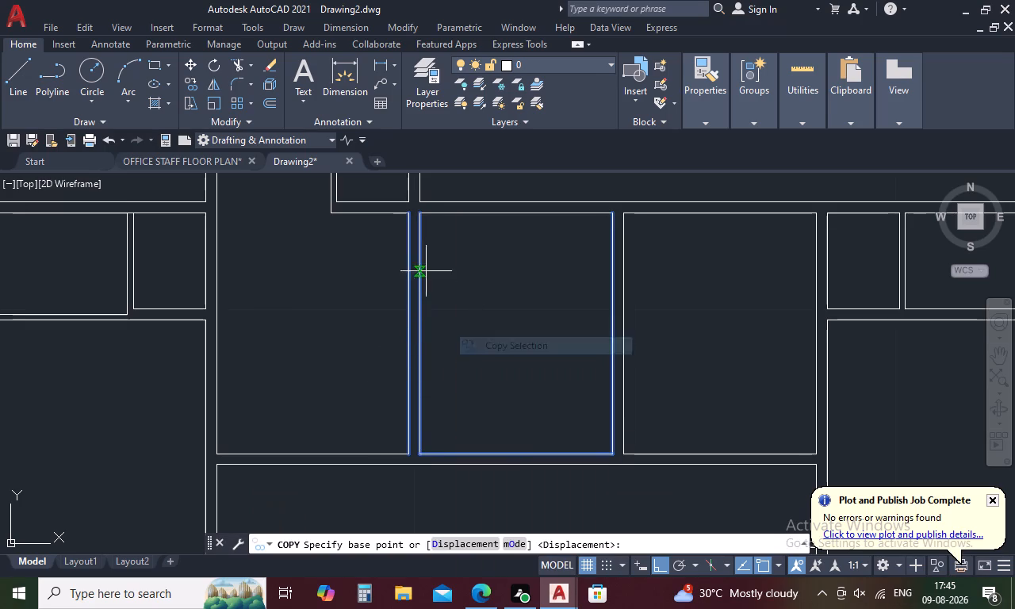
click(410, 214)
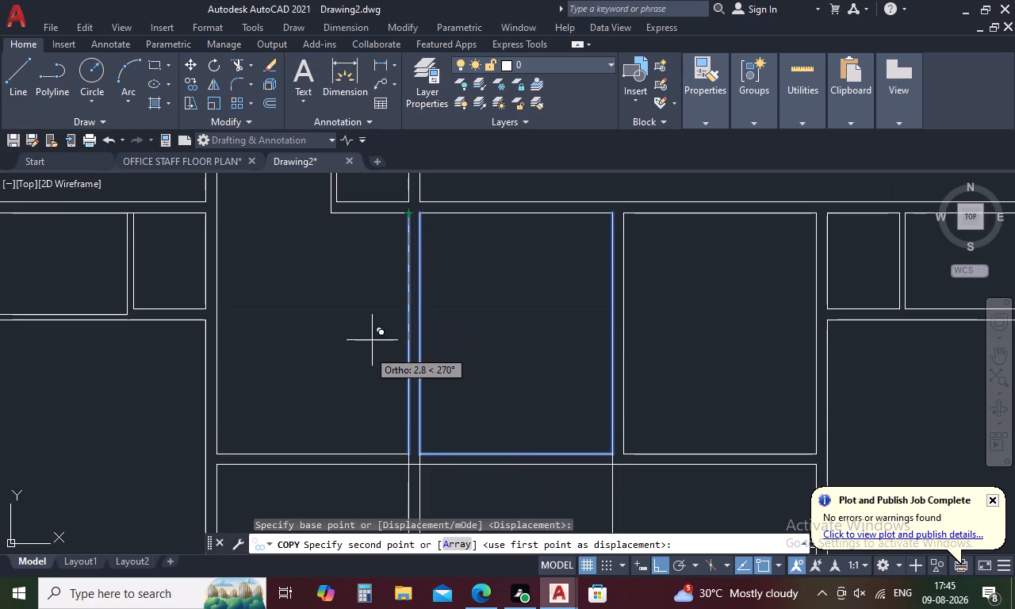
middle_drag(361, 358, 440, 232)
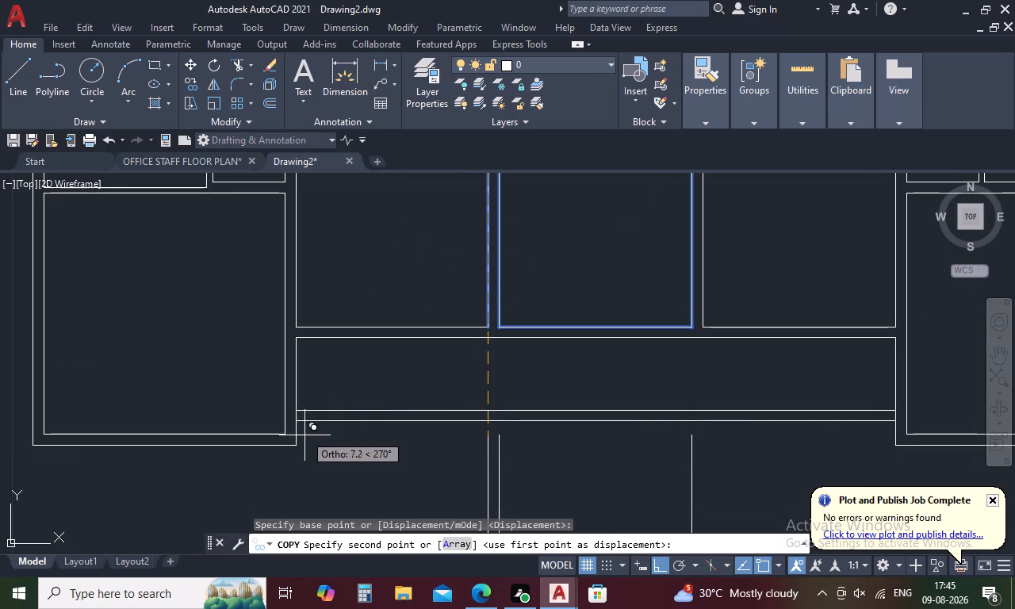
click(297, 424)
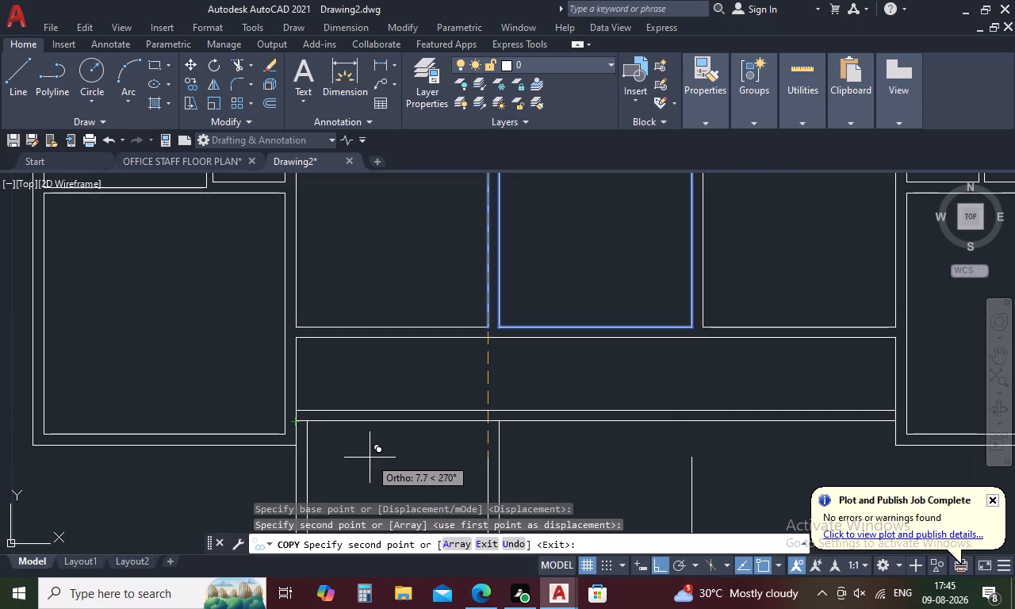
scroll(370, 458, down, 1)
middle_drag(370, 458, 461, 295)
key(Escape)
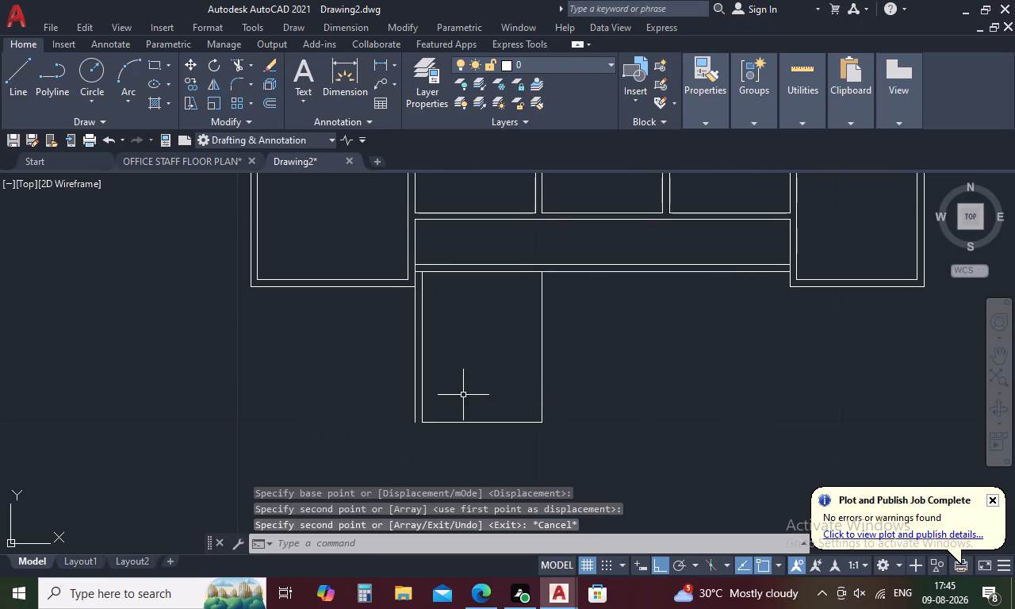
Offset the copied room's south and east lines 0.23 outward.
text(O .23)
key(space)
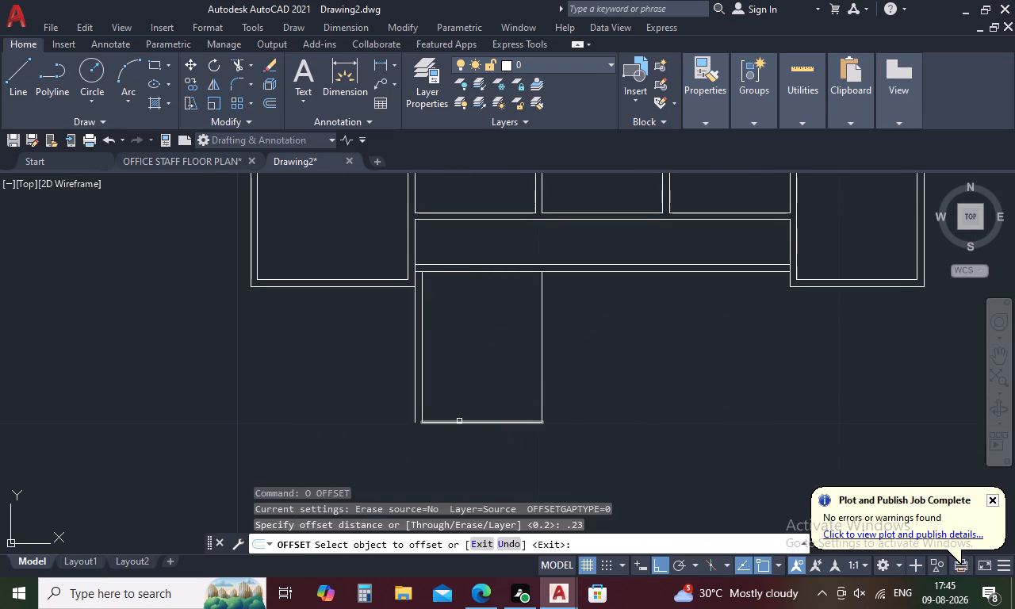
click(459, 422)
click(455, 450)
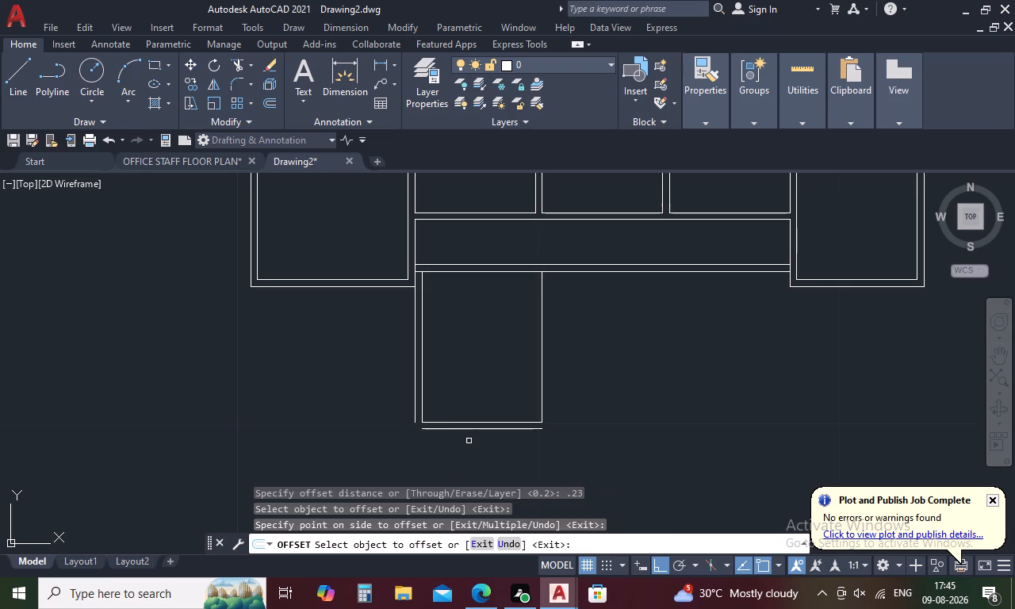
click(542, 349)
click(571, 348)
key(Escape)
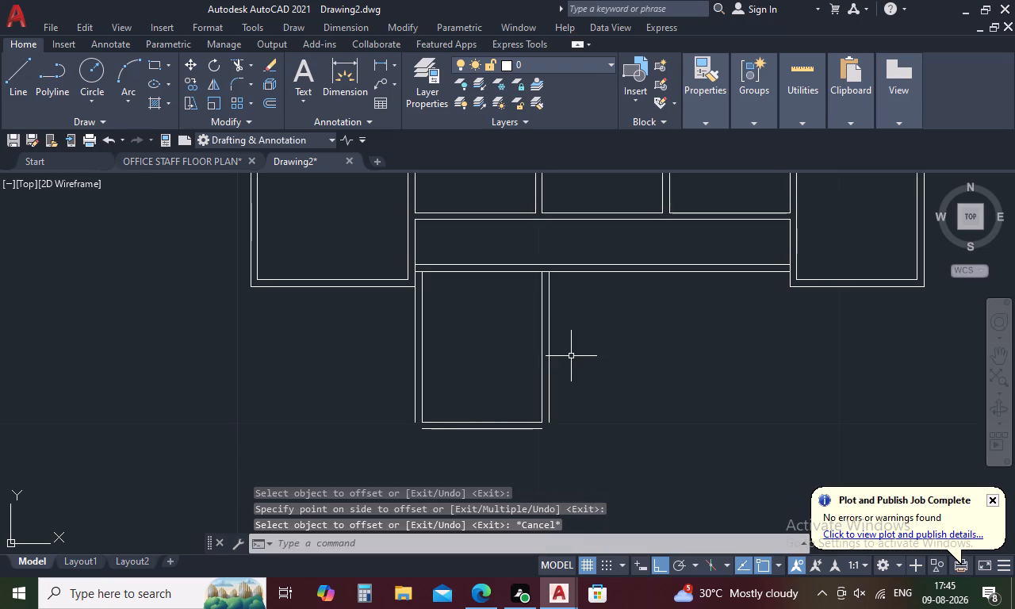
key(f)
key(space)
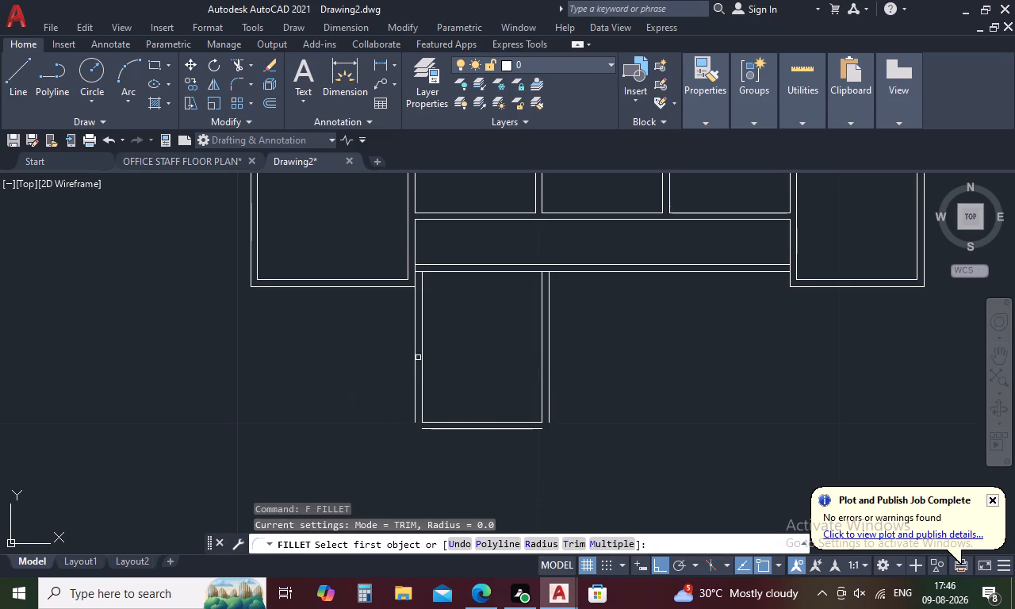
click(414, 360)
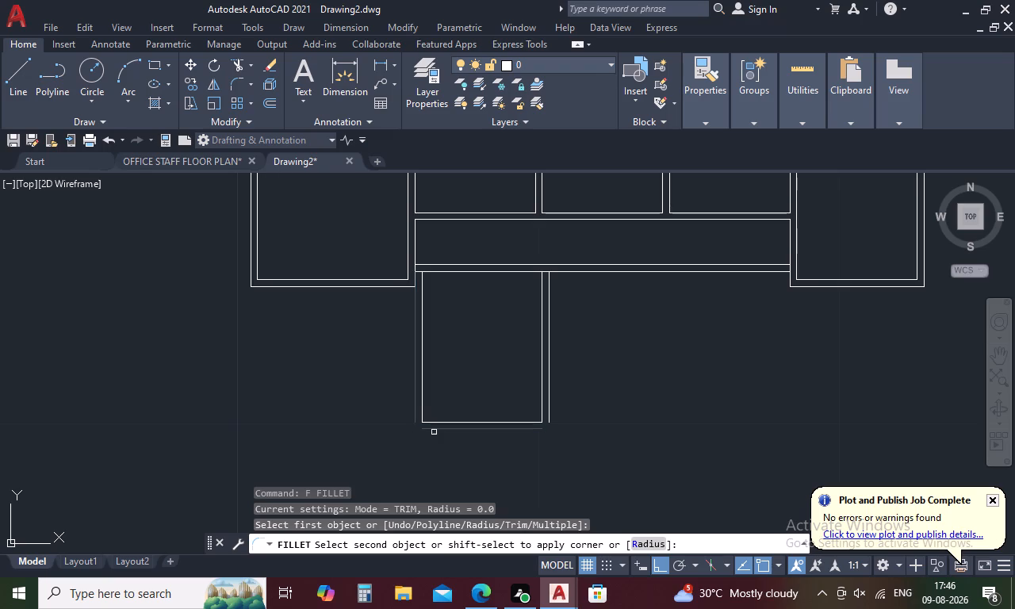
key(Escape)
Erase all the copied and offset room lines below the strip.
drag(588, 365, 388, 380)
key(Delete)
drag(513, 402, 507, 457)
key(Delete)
Copy the central room's west and south lines and both east partition lines to below the strip, starting at the west wing's wall.
middle_drag(487, 344, 454, 518)
click(507, 327)
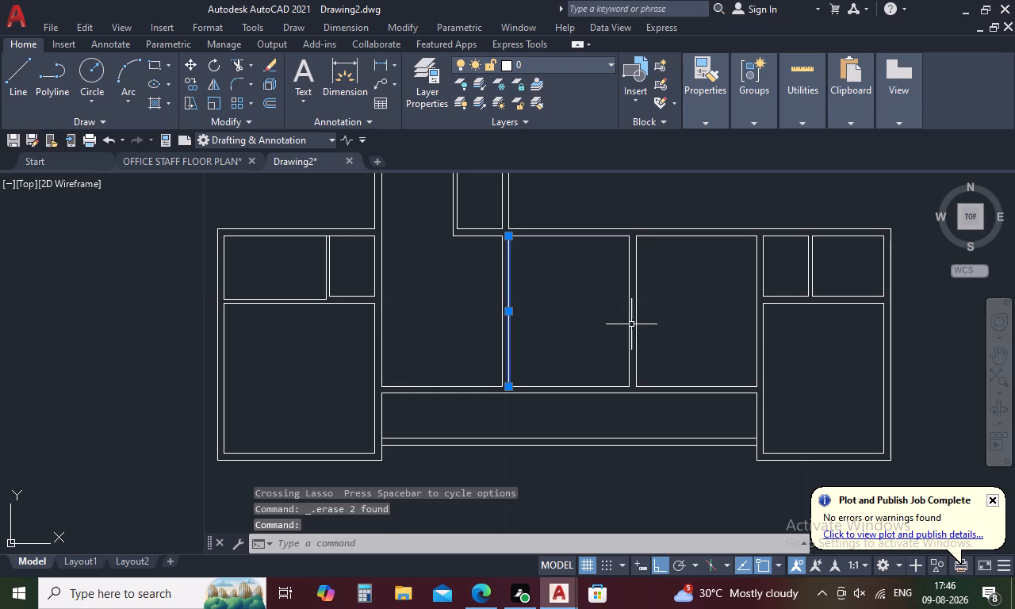
click(630, 326)
click(636, 326)
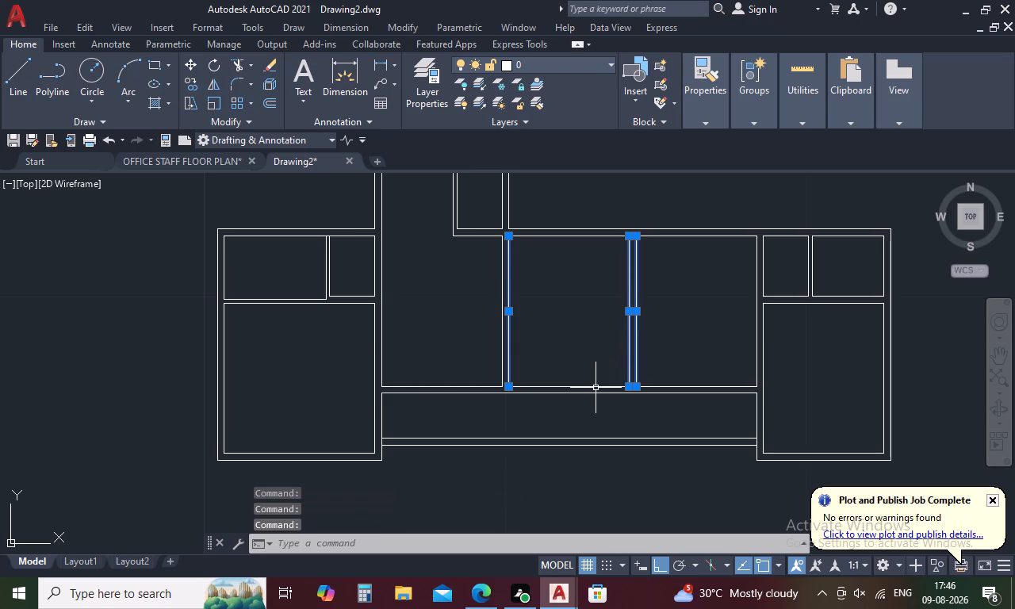
click(596, 388)
right_click(532, 297)
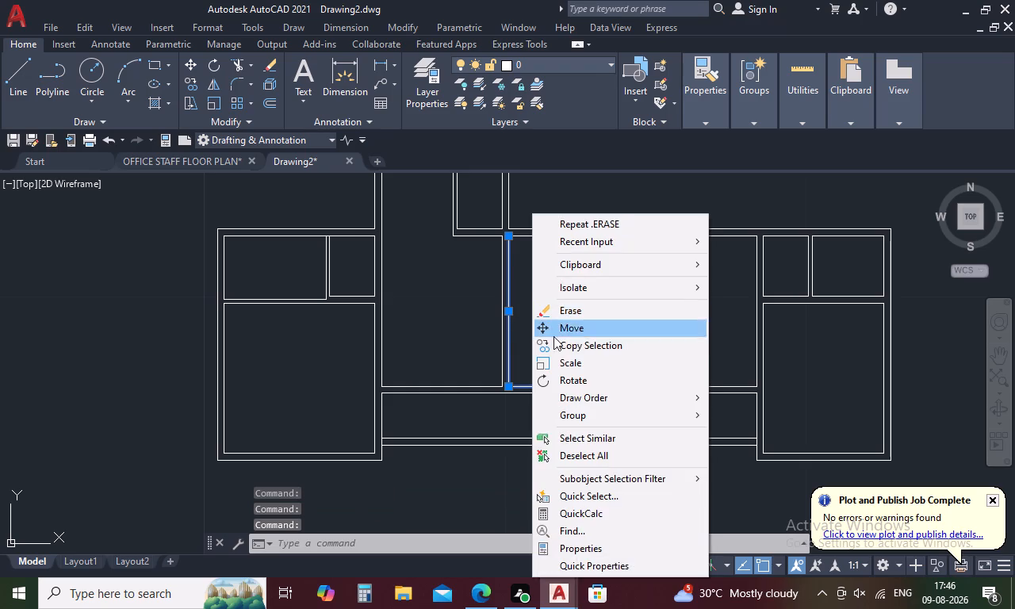
click(557, 343)
click(508, 237)
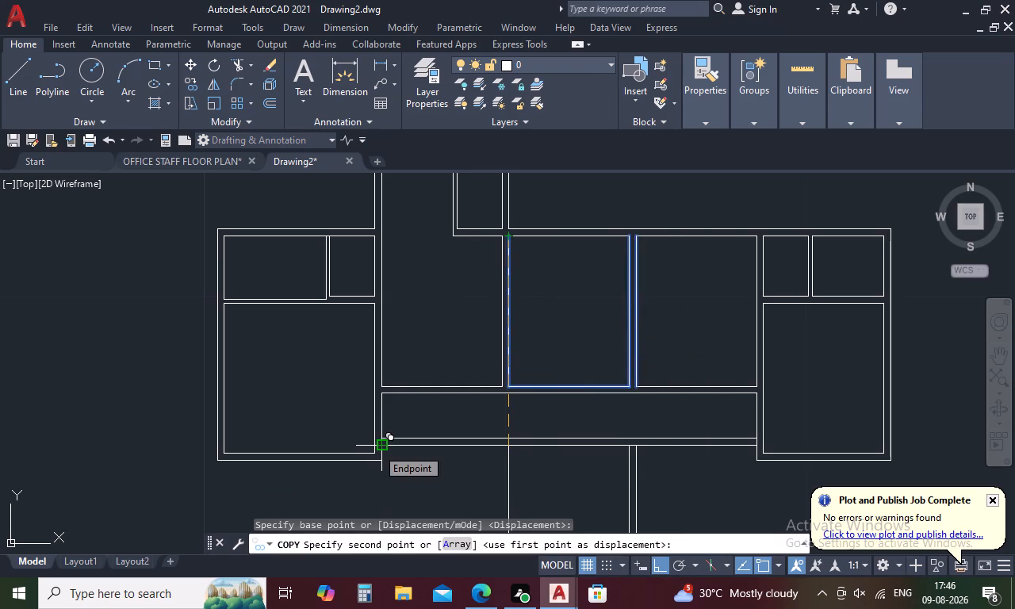
scroll(377, 448, up, 1)
middle_drag(377, 448, 410, 364)
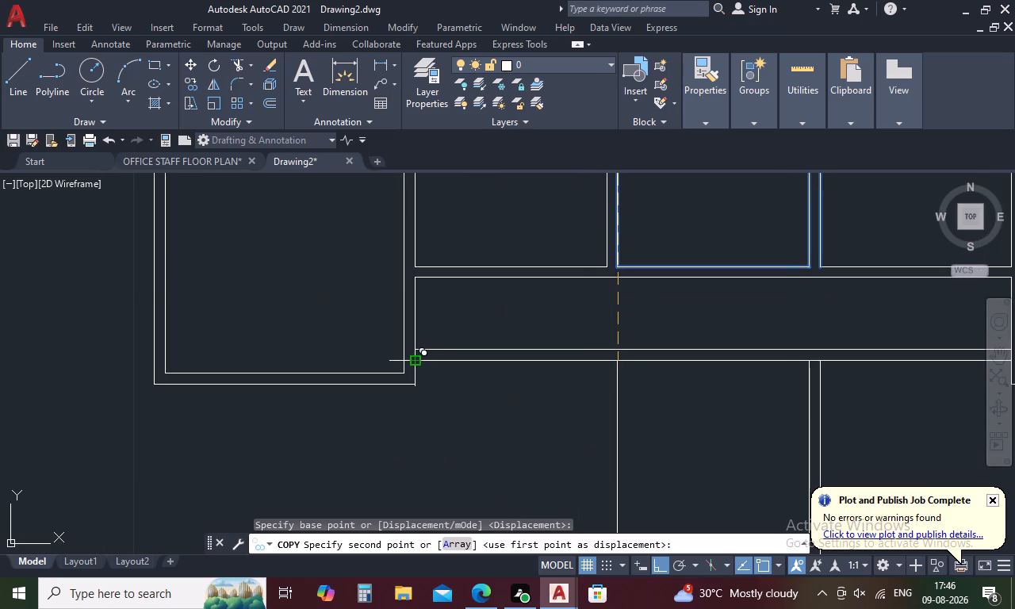
scroll(419, 365, up, 2)
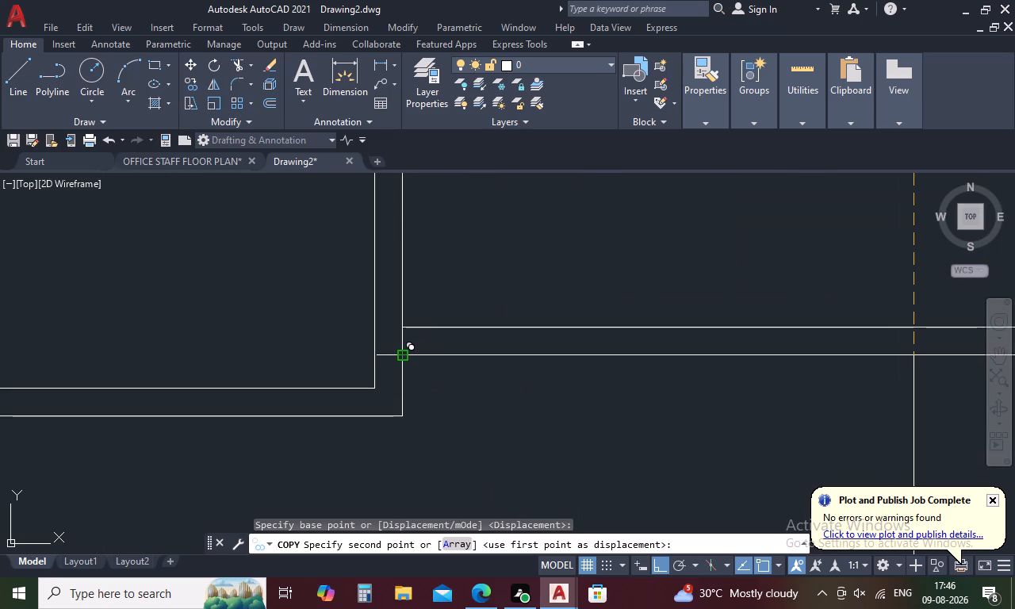
click(404, 356)
scroll(476, 428, down, 3)
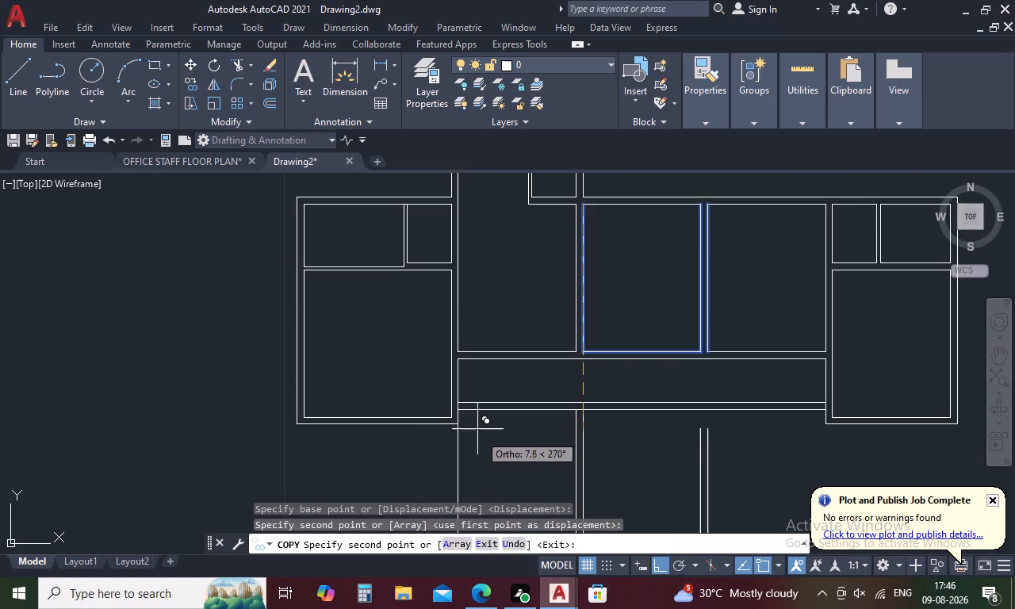
middle_drag(484, 441, 472, 352)
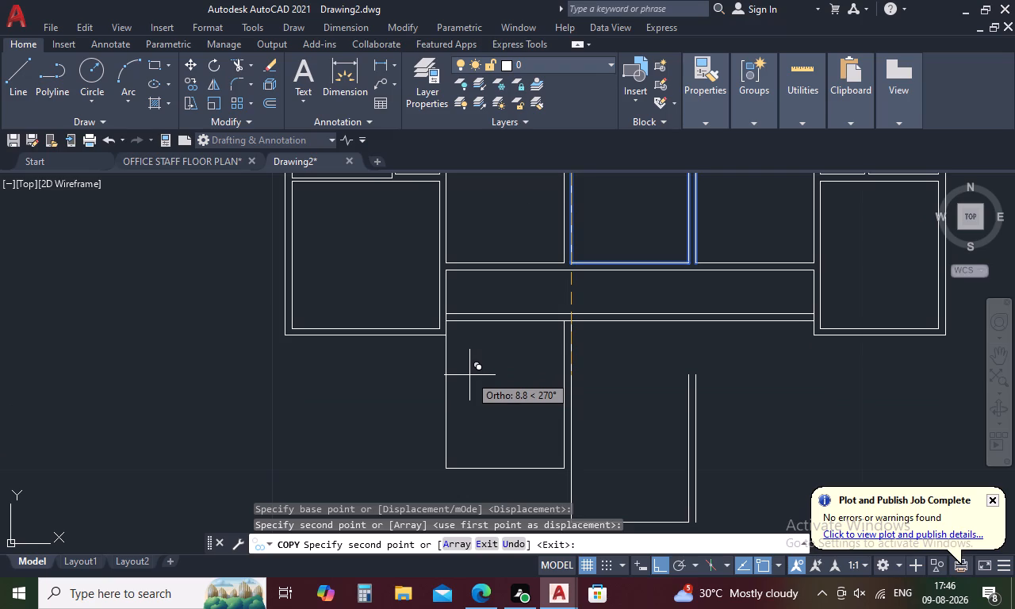
key(Escape)
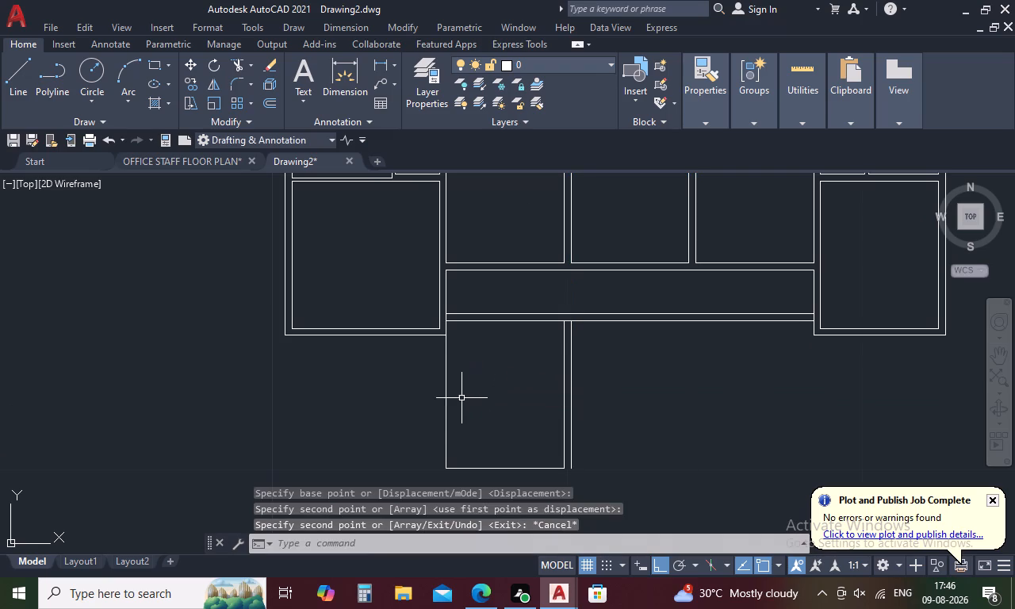
Offset the copied room's south and west lines 0.23 outward to form its walls.
middle_drag(494, 446, 504, 385)
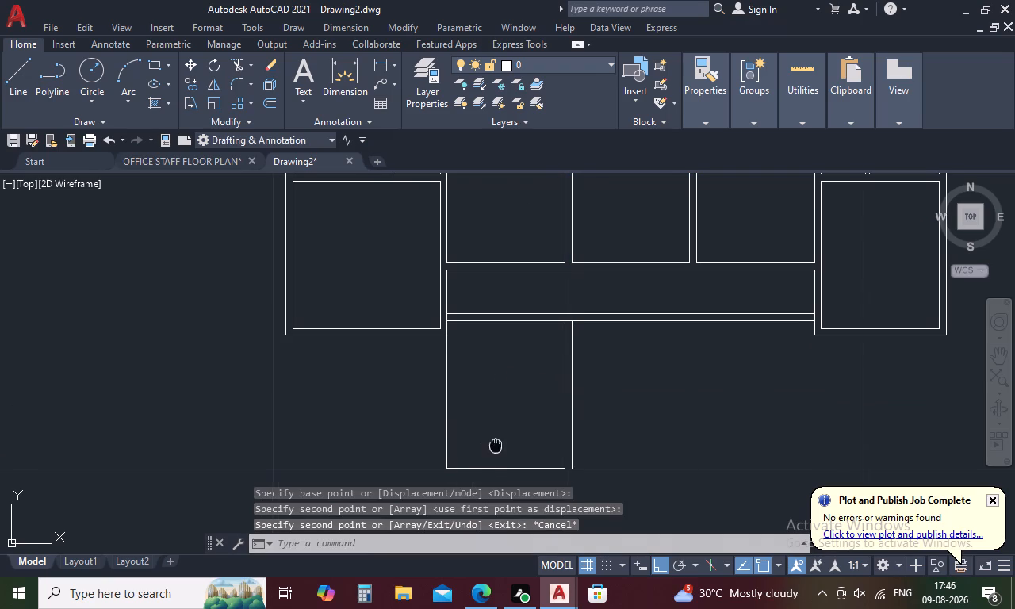
middle_drag(504, 385, 504, 320)
text(O .)
text(23)
key(space)
click(494, 343)
click(494, 383)
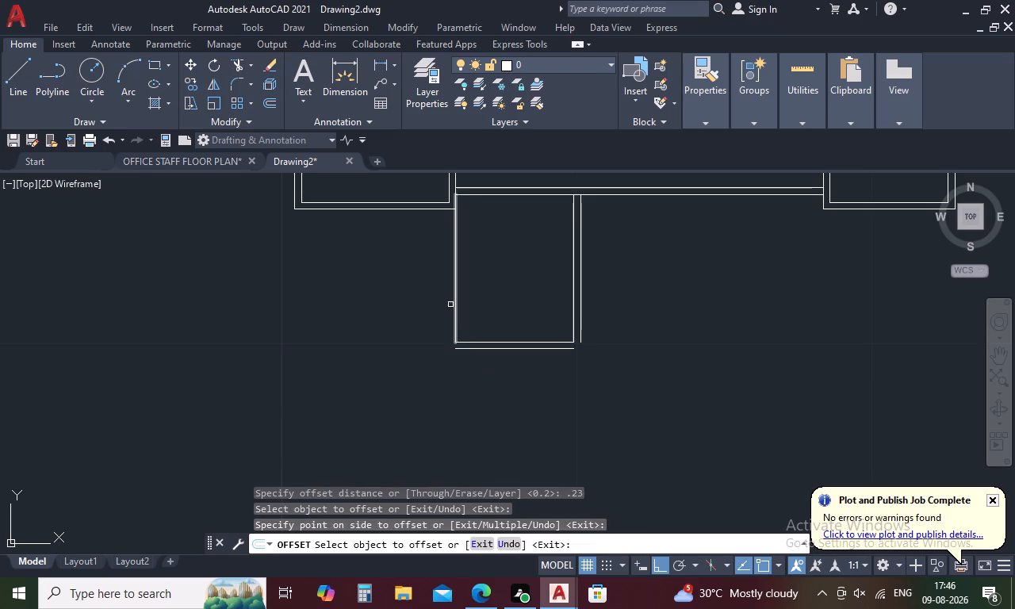
click(455, 288)
click(442, 293)
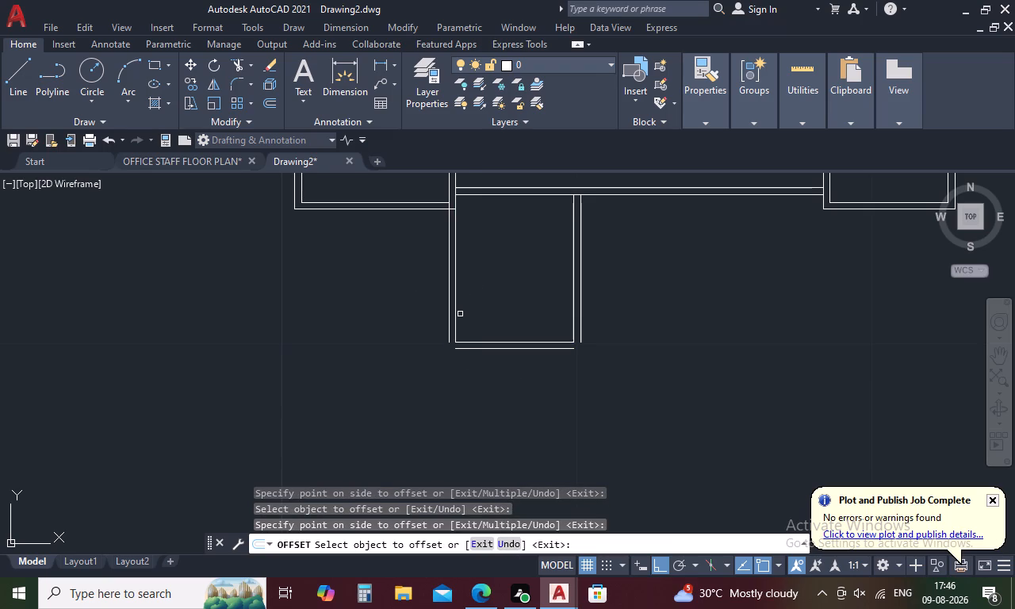
key(Escape)
Trim the overlapping wall line pieces where the copied room's west wall meets the west wing's southeast corner.
text(TR)
key(space)
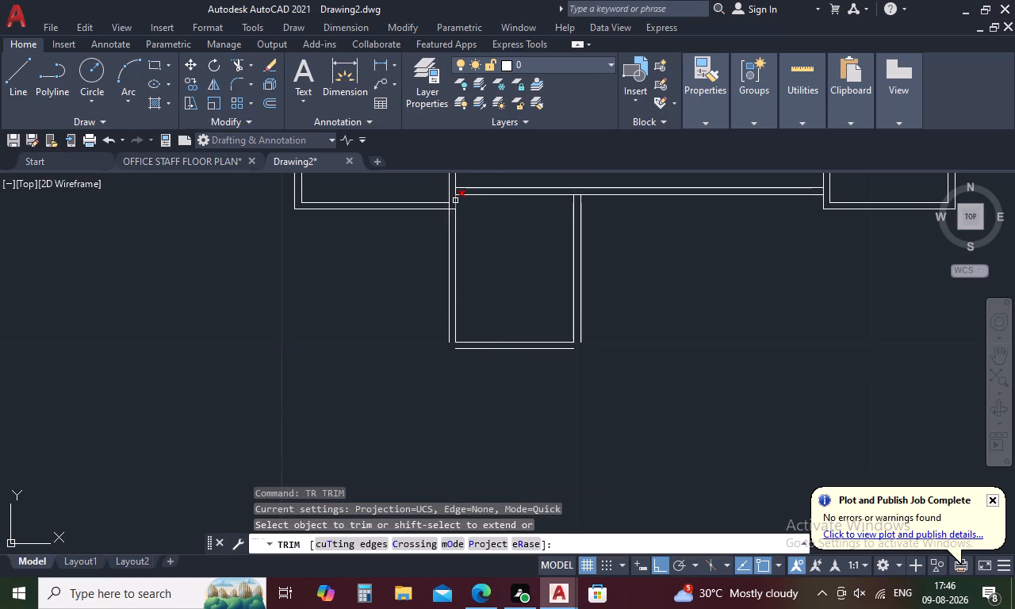
click(455, 201)
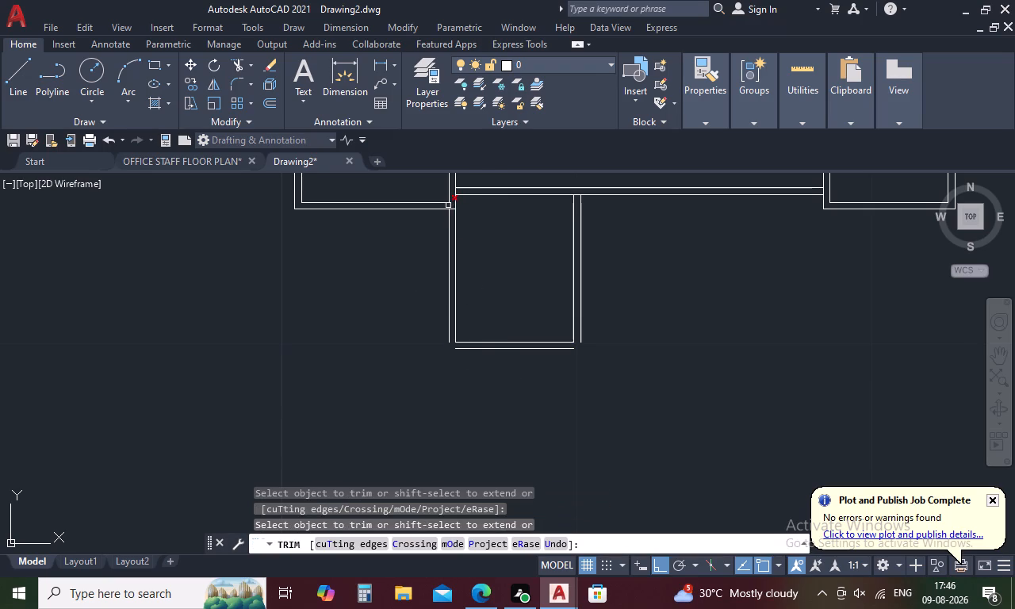
click(448, 205)
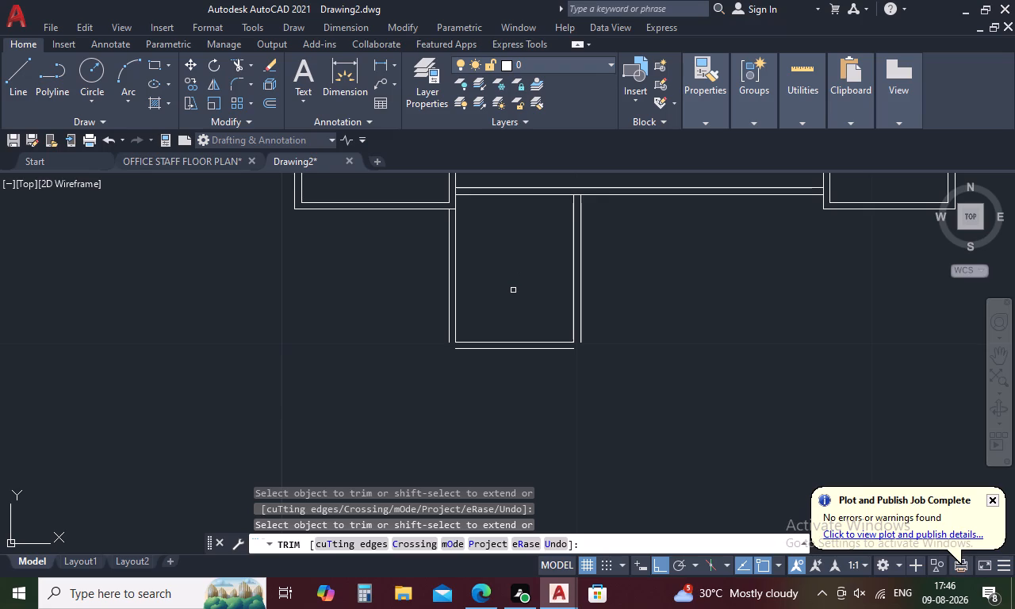
middle_drag(506, 290, 528, 338)
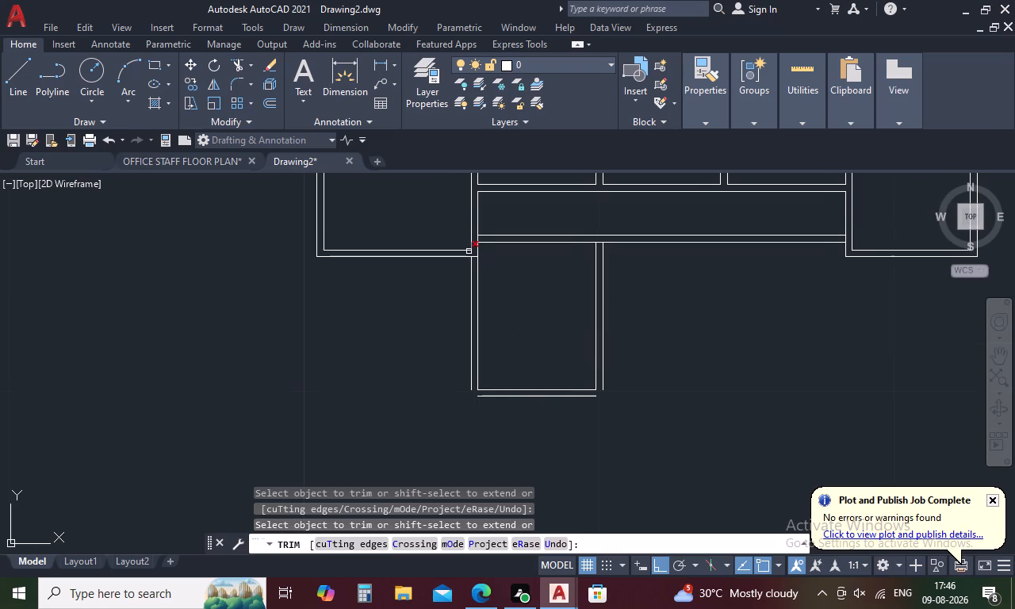
click(471, 247)
key(Escape)
Fillet the copied room's outer wall lines with radius 0 to close its southwest and southeast corners.
key(f)
key(space)
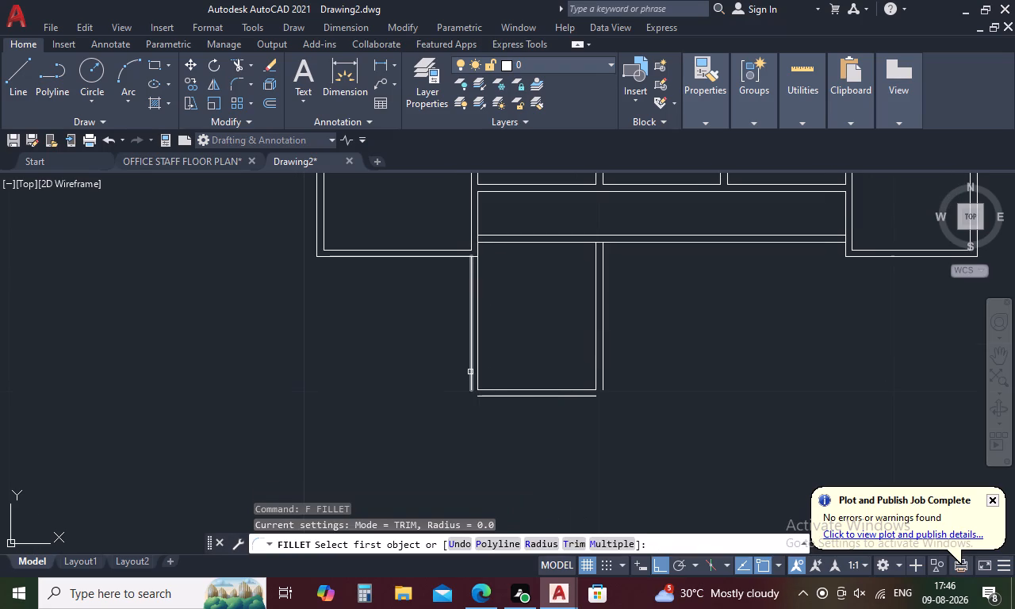
click(470, 371)
click(496, 398)
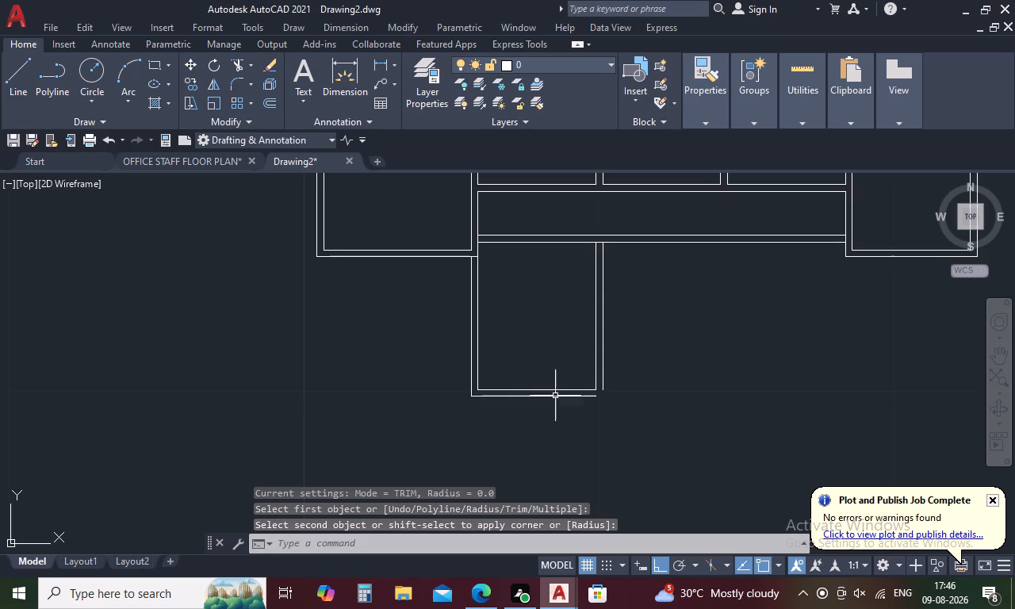
key(space)
click(569, 396)
click(603, 354)
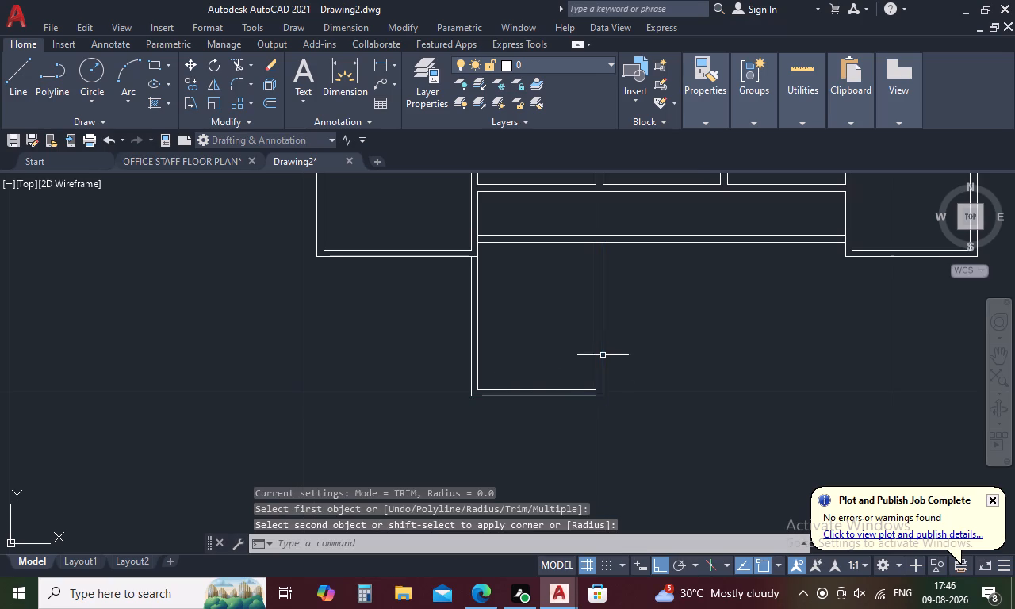
key(Escape)
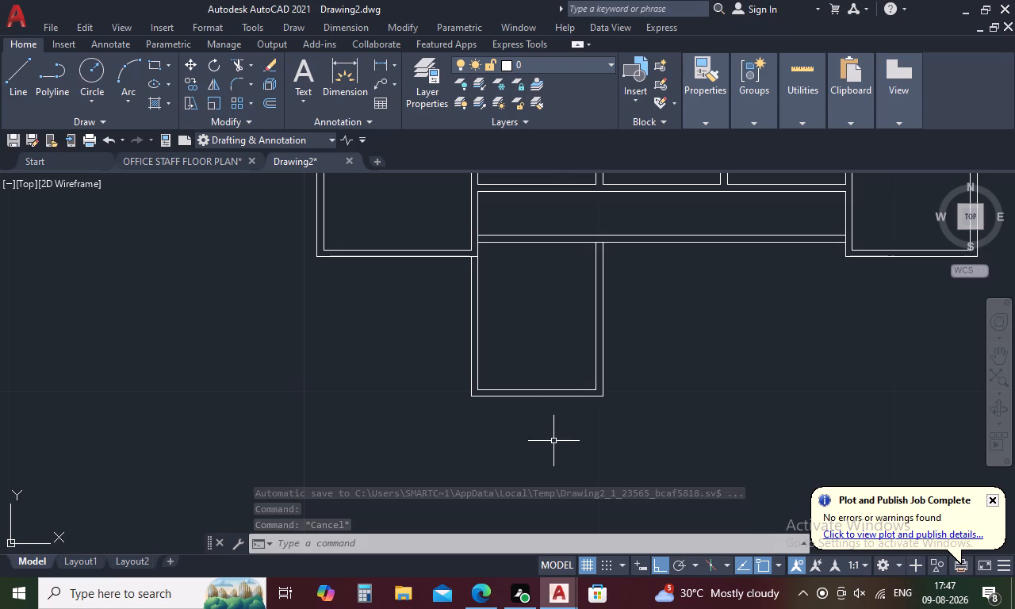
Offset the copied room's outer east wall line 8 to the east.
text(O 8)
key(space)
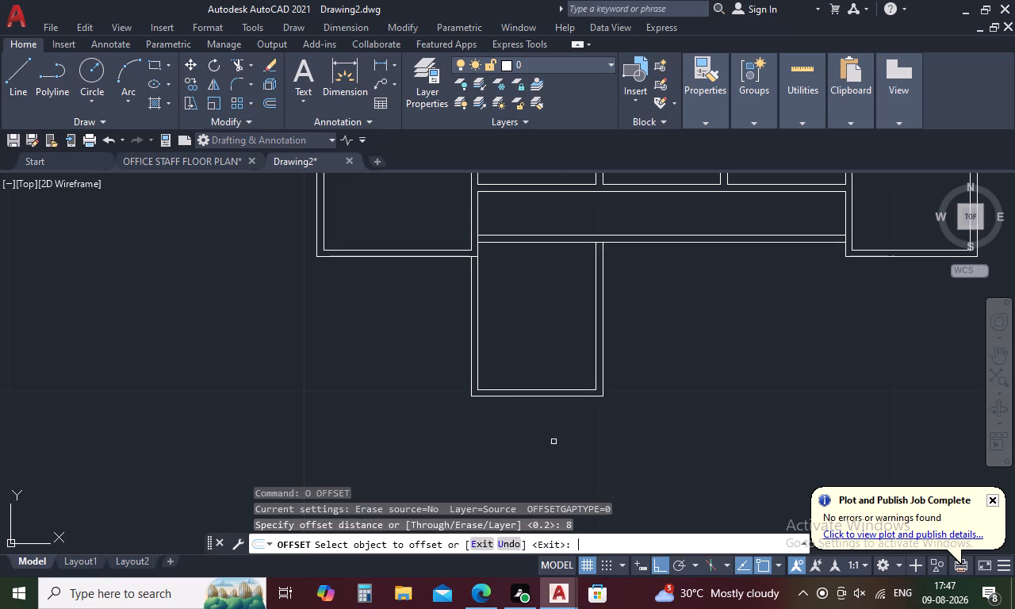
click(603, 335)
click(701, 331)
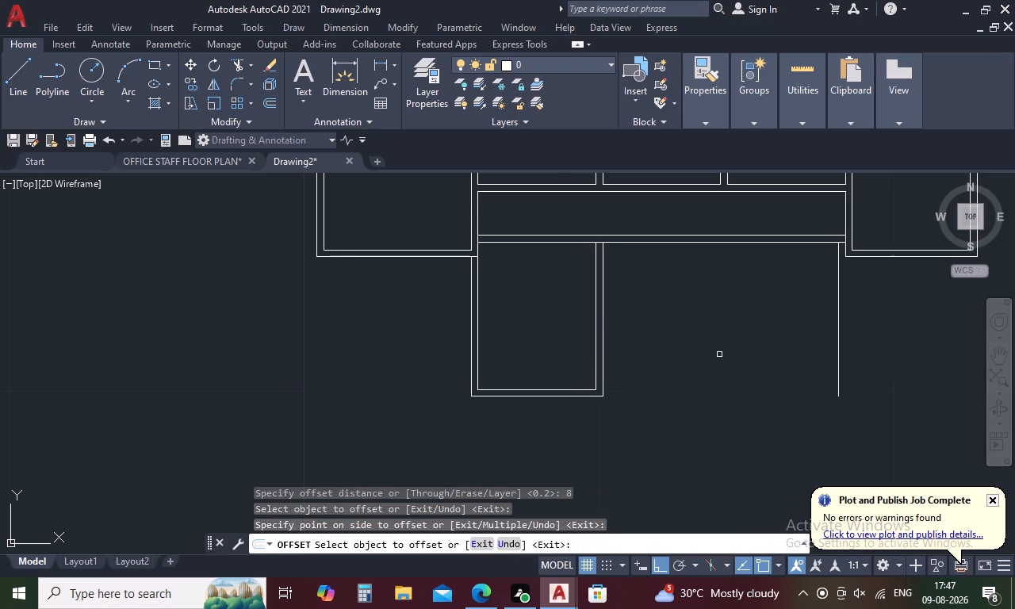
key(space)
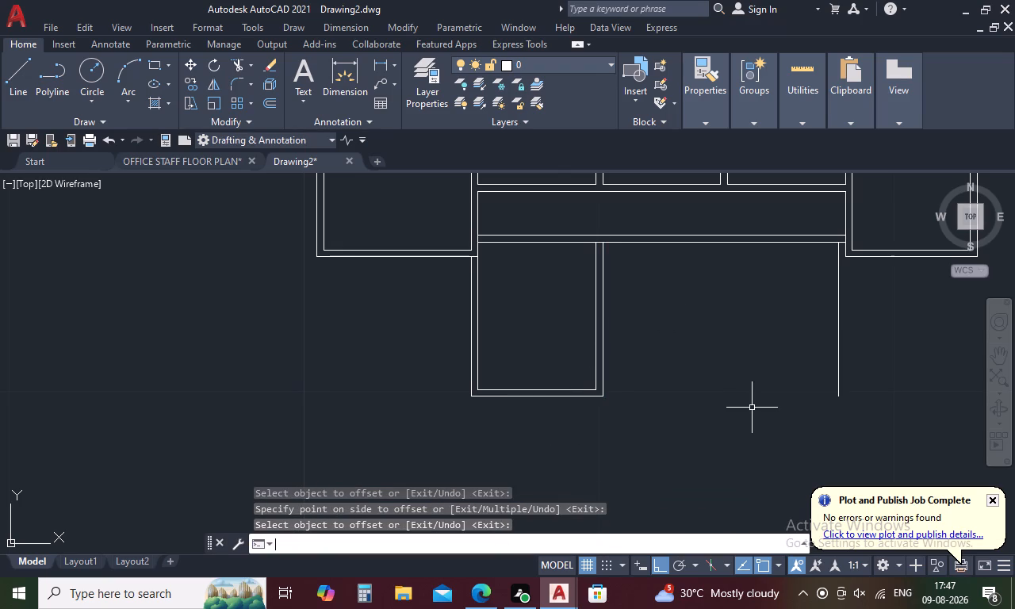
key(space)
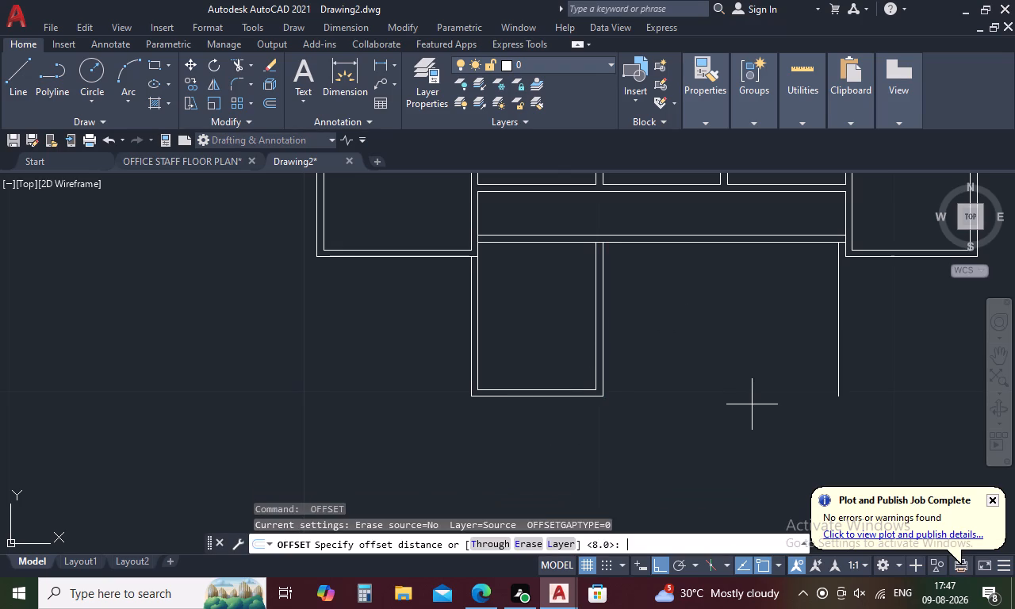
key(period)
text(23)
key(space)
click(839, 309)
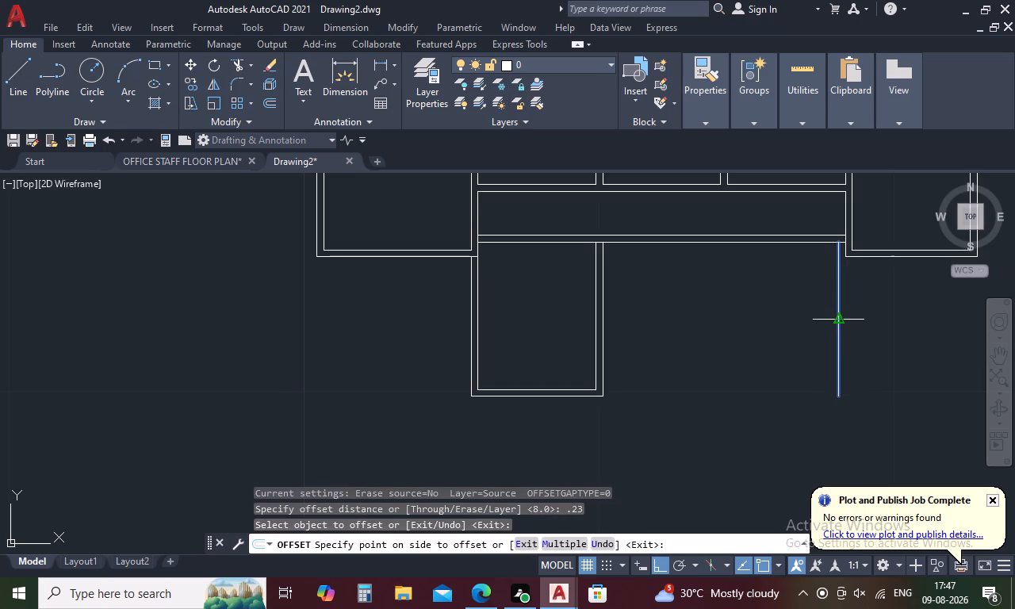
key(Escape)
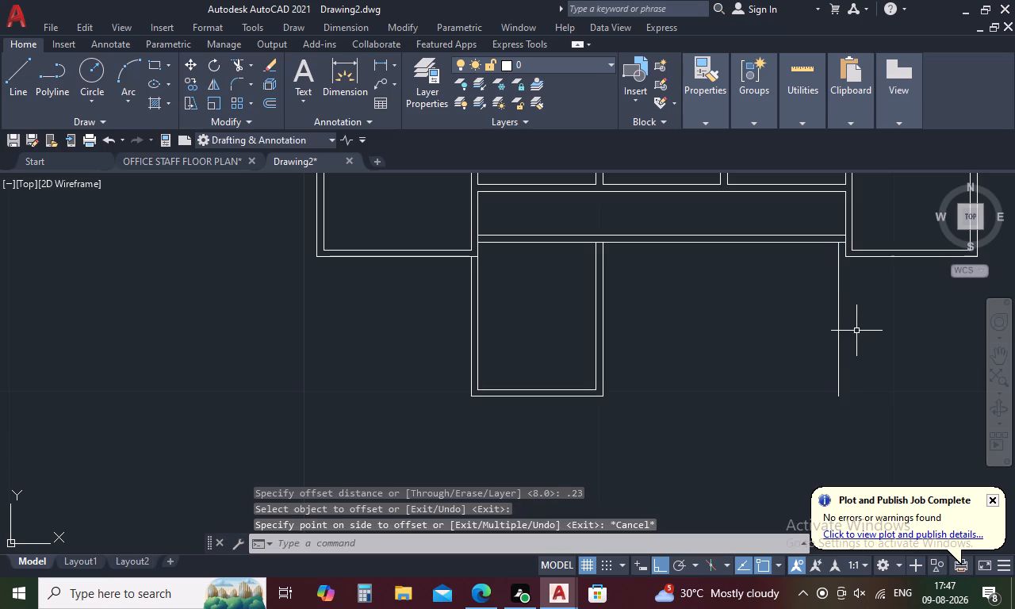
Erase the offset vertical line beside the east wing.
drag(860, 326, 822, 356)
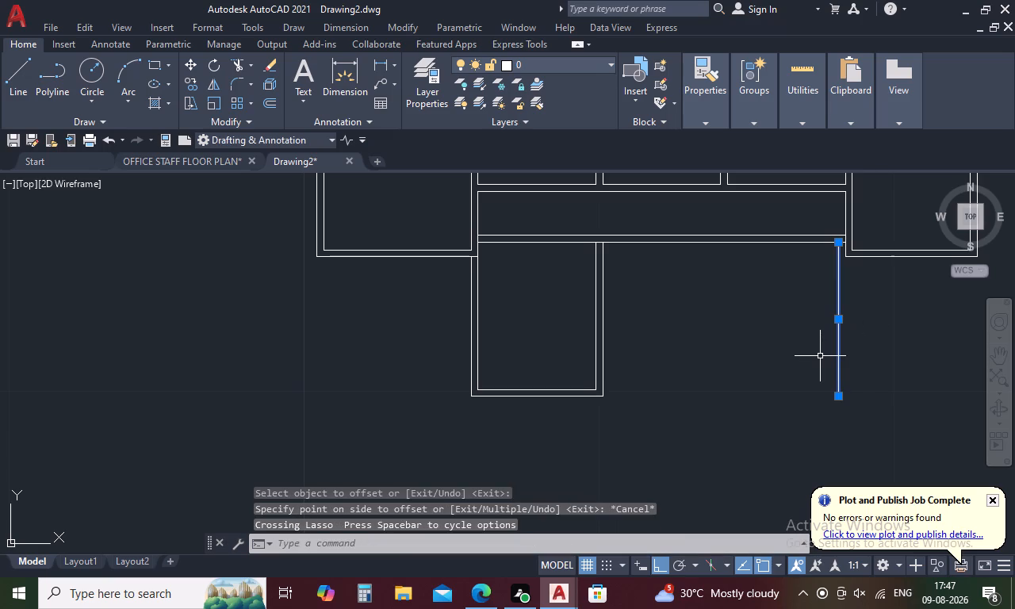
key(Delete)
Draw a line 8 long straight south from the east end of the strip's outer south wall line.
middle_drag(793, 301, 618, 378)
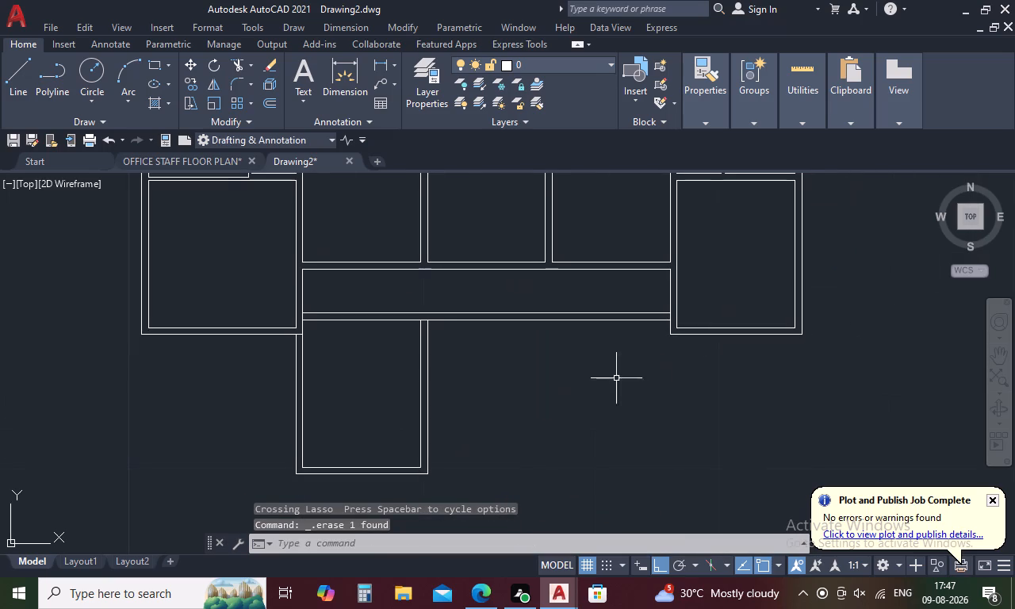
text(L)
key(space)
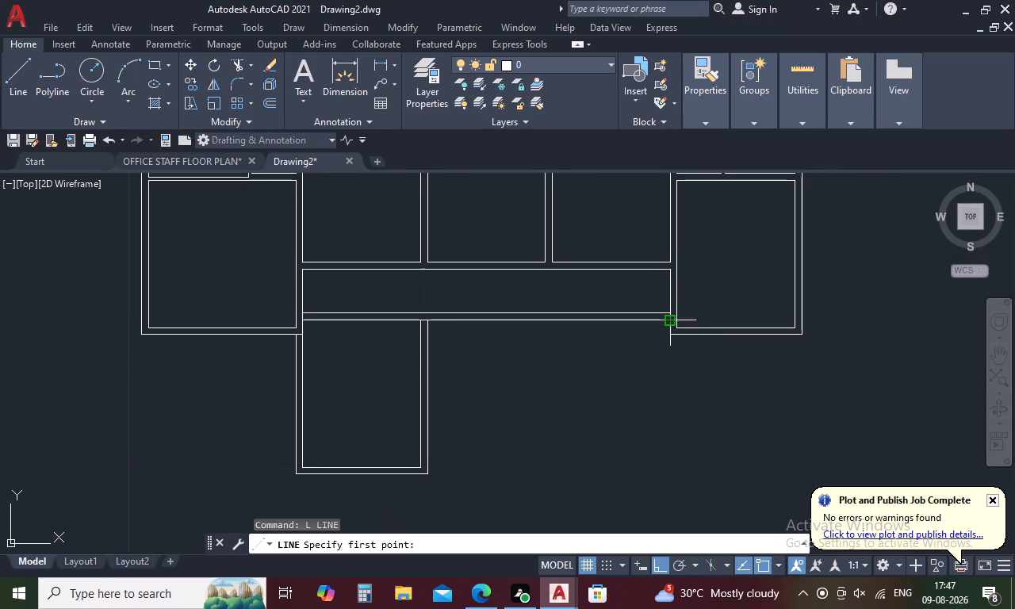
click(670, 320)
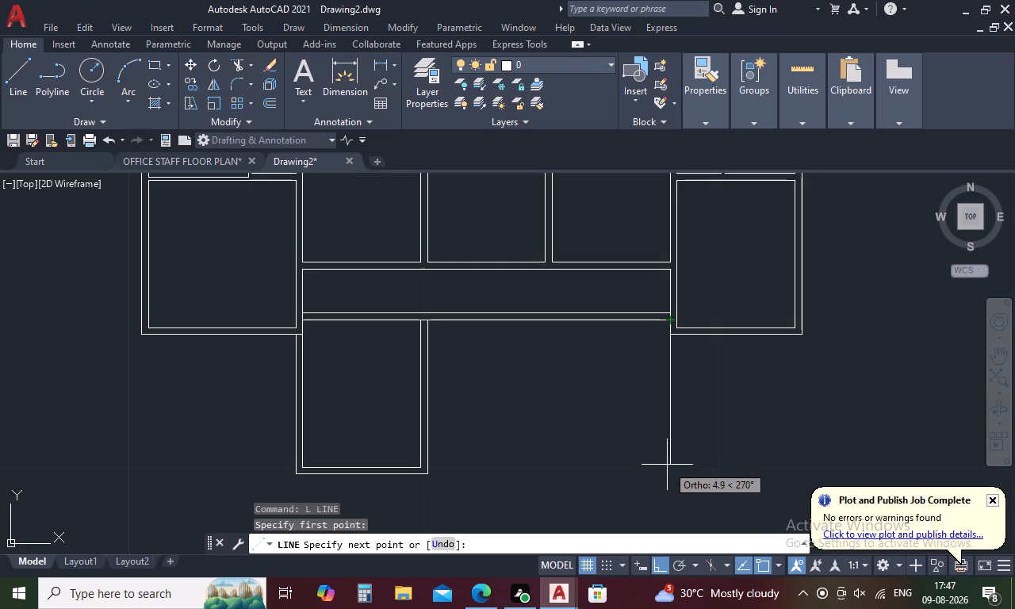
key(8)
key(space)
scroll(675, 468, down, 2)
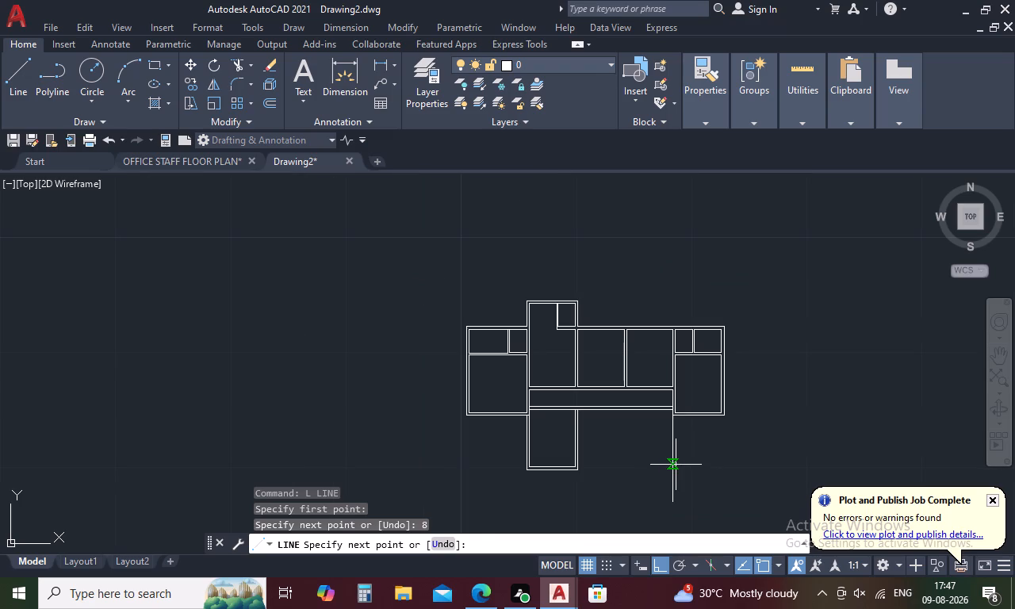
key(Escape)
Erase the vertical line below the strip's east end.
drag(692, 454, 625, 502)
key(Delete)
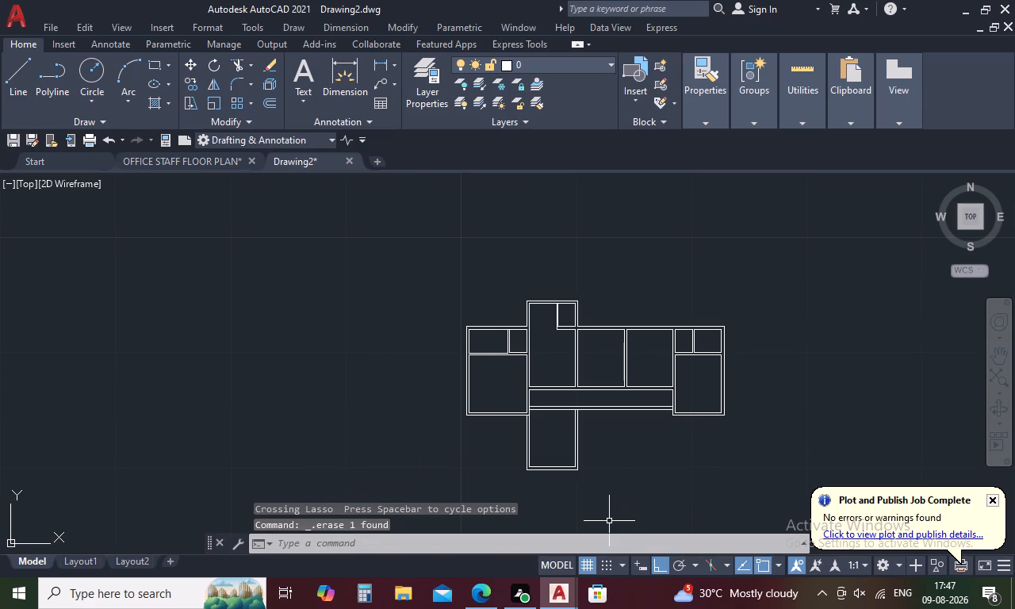
Draw a line 5 long straight south from the east end of the strip's outer south wall line.
text(L)
key(space)
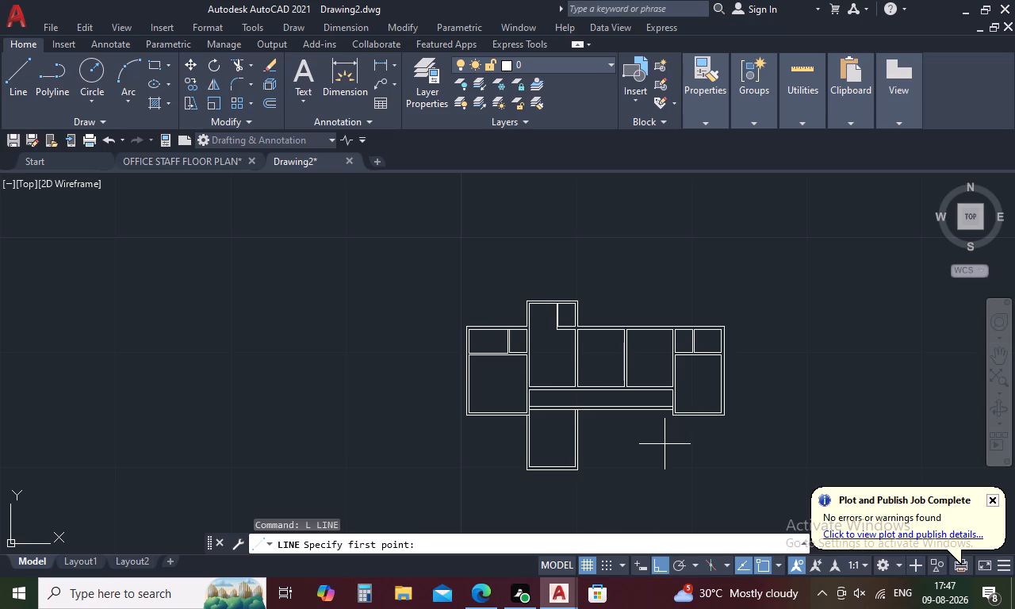
scroll(665, 444, up, 3)
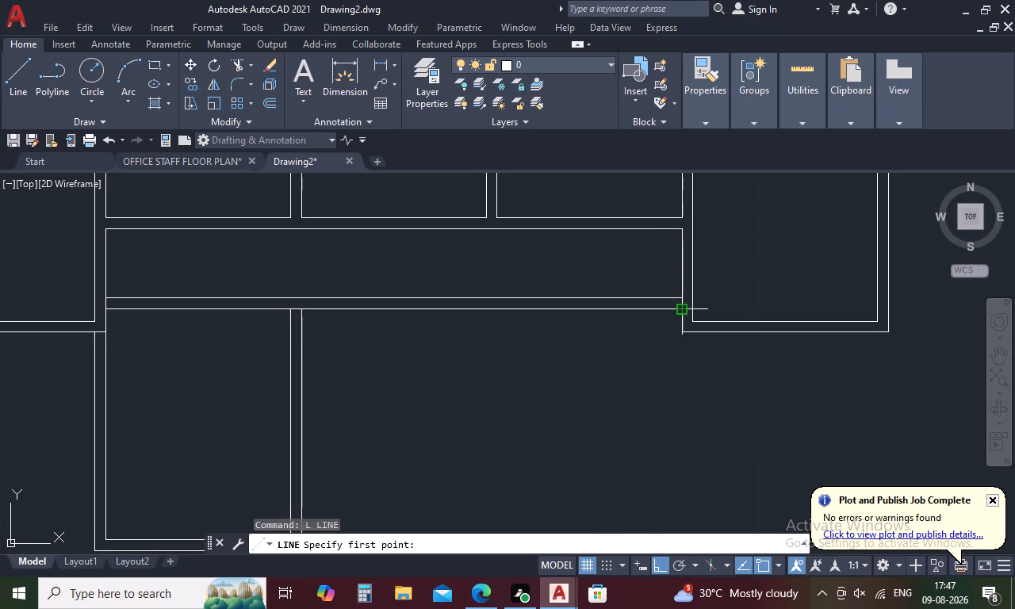
click(683, 313)
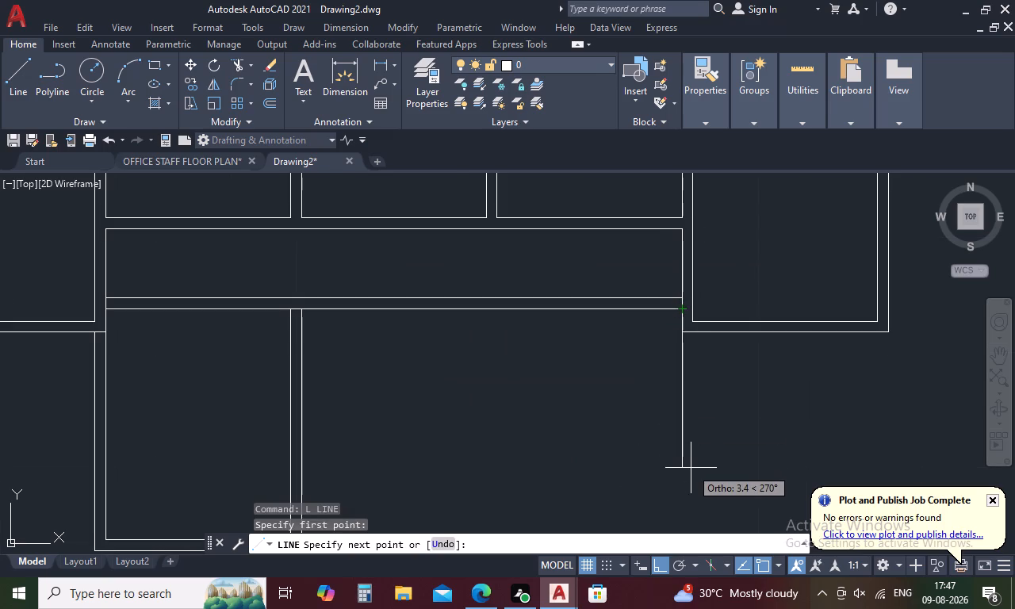
key(5)
key(space)
key(Escape)
Draw a horizontal line from the new line's south end west to the outer east wall line of the south room.
middle_drag(630, 454, 611, 358)
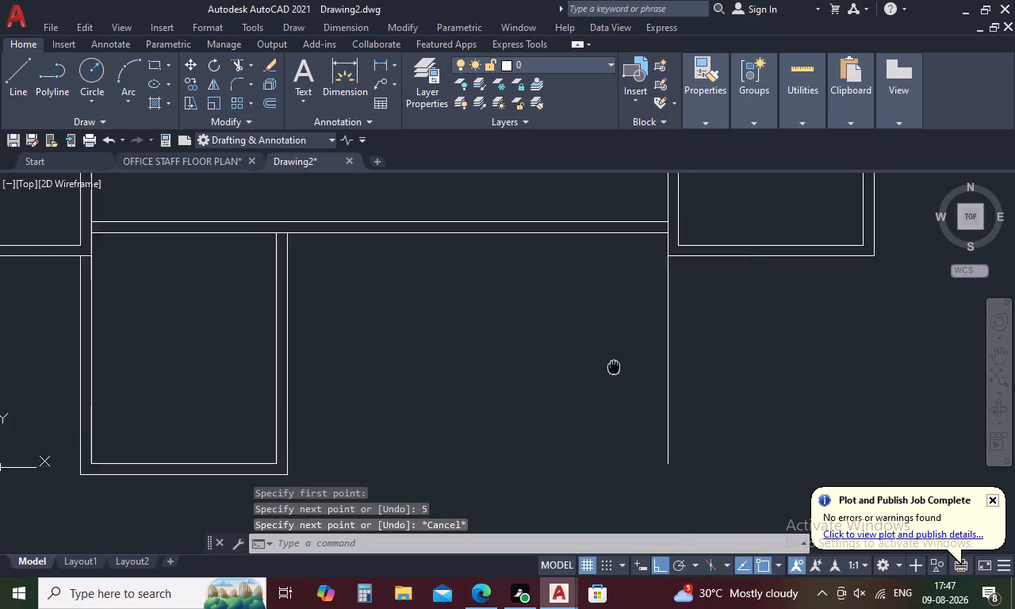
middle_drag(611, 358, 609, 350)
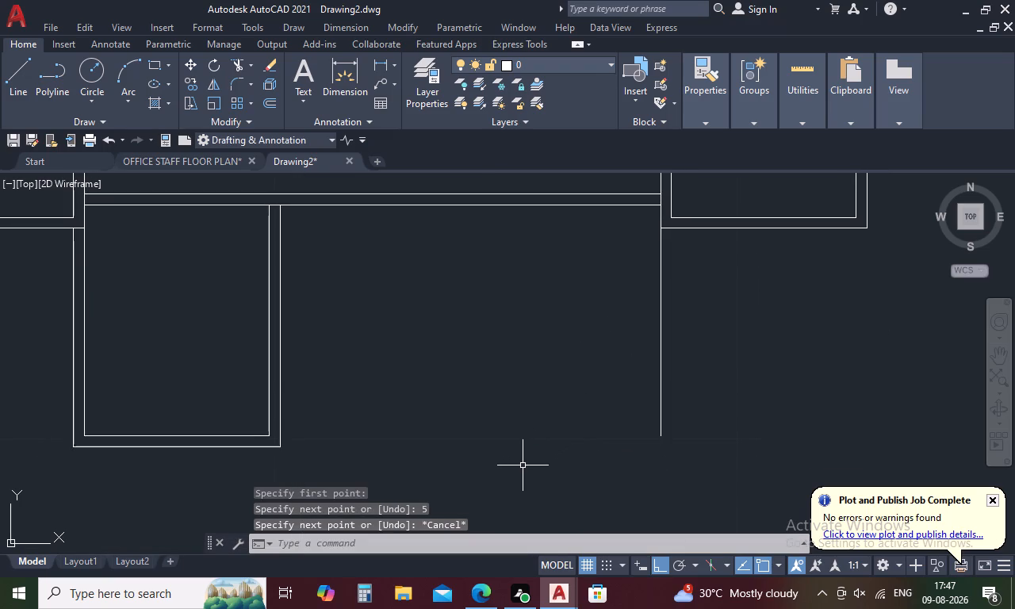
text(L)
key(space)
click(658, 439)
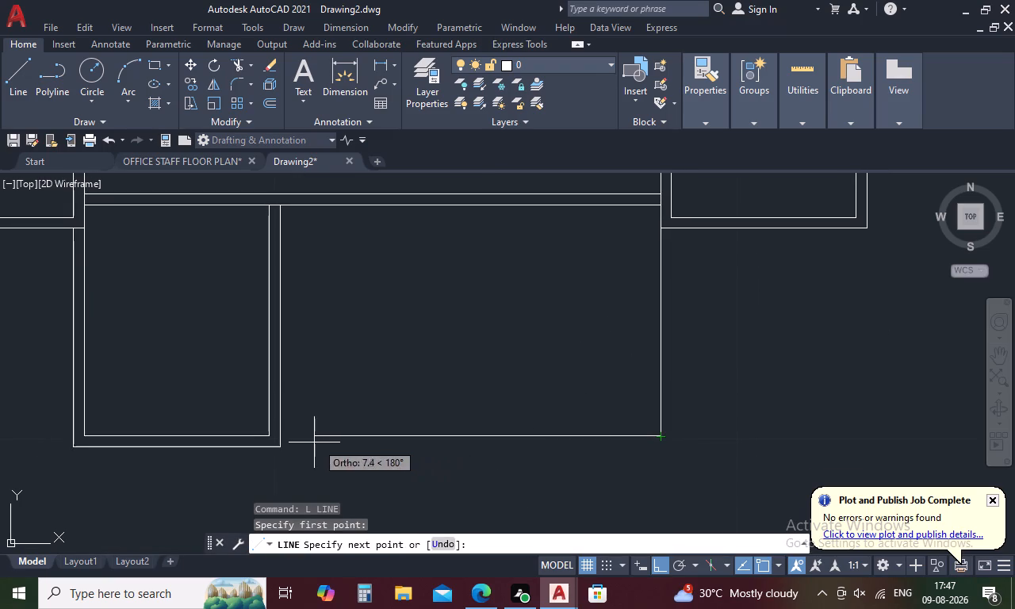
click(282, 437)
key(Escape)
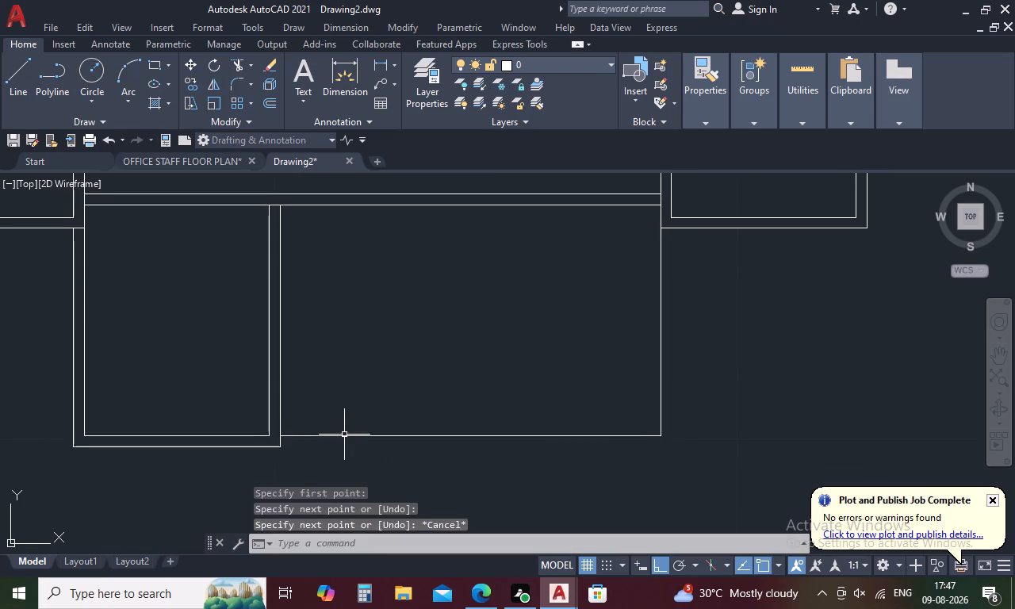
Offset the new room's south line 0.23 to the south and its east line 0.23 to the east.
key(o)
key(space)
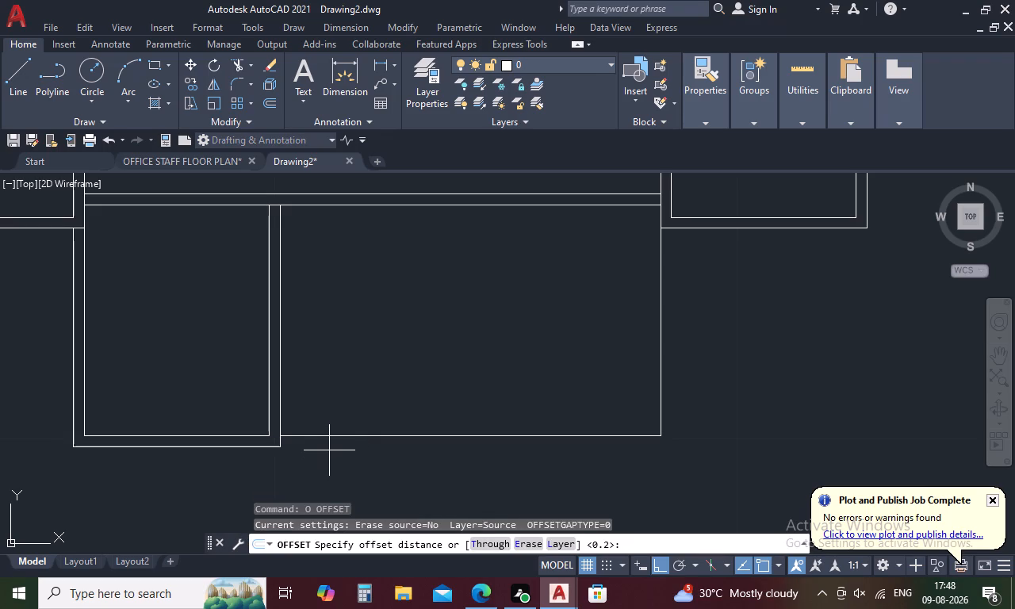
text(.23)
key(space)
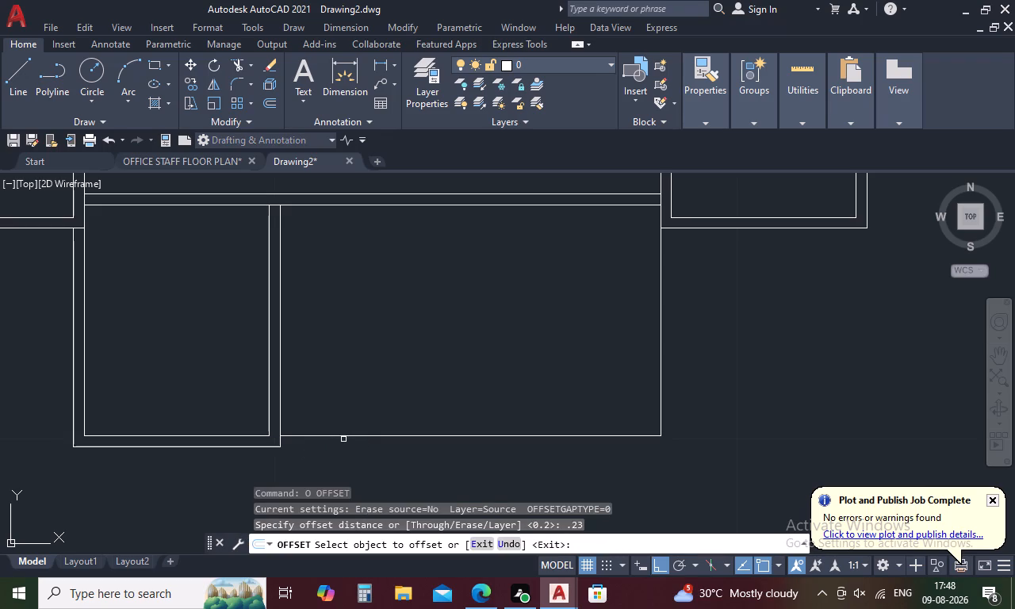
click(344, 438)
click(344, 473)
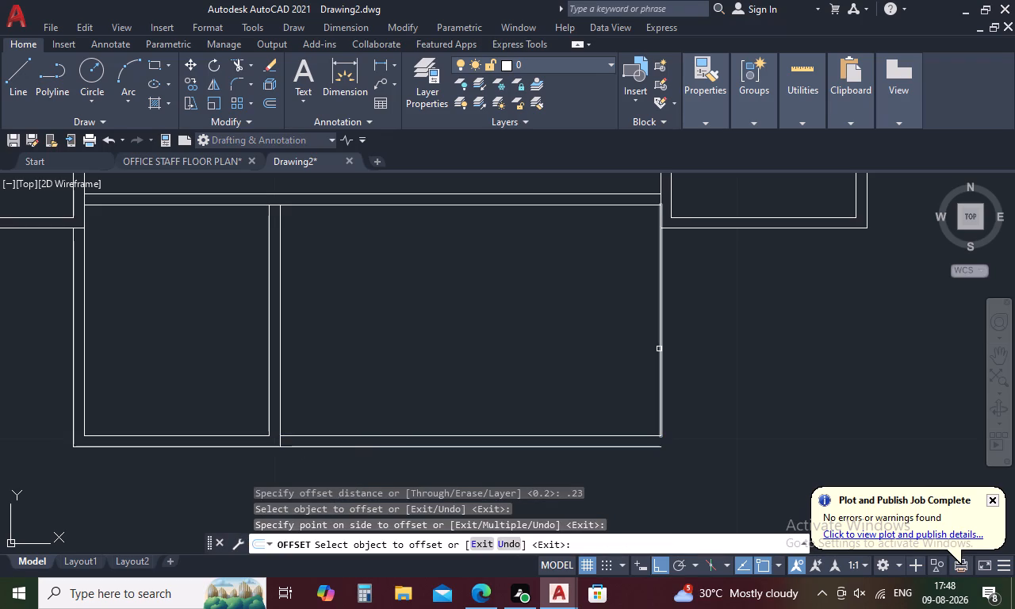
click(659, 349)
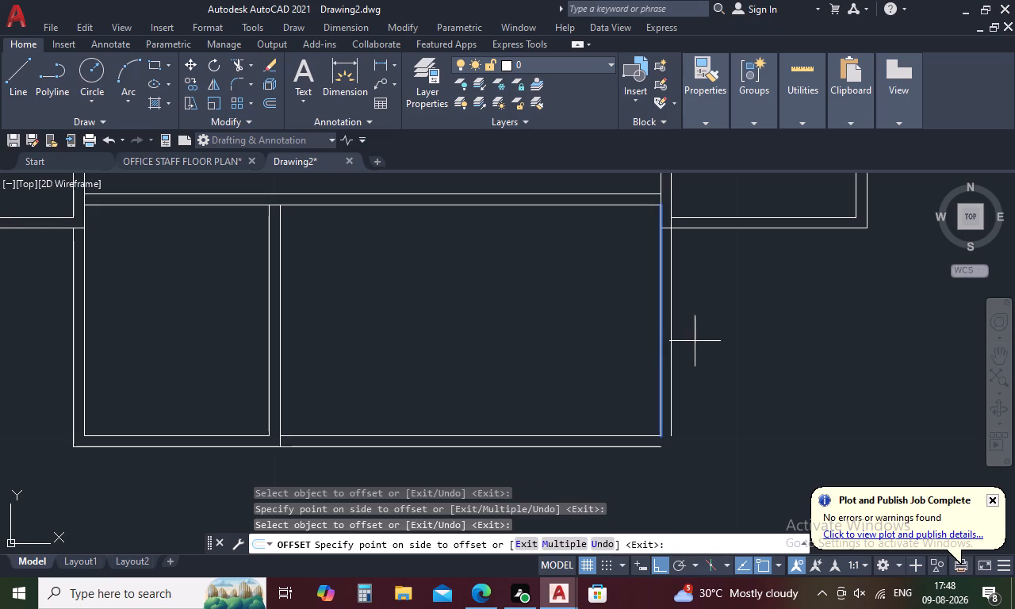
click(695, 341)
key(Escape)
Fillet the new room's outer south and east wall lines into a closed southeast corner.
text(F)
key(space)
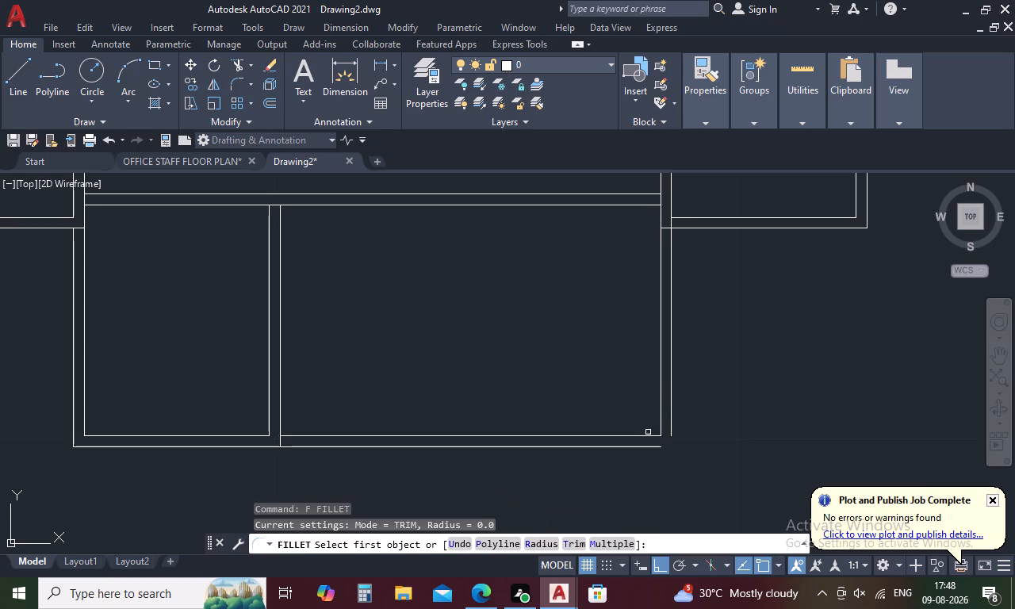
click(629, 448)
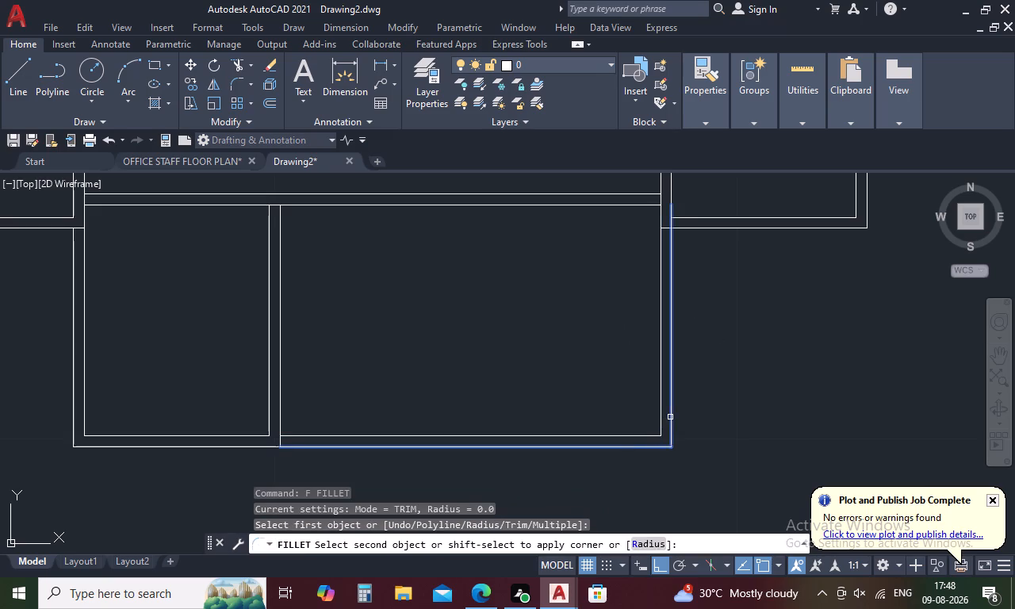
click(670, 417)
key(Escape)
Trim the line stubs crossing the walls at the partition's south end and the east wing's southwest corner.
text(TR)
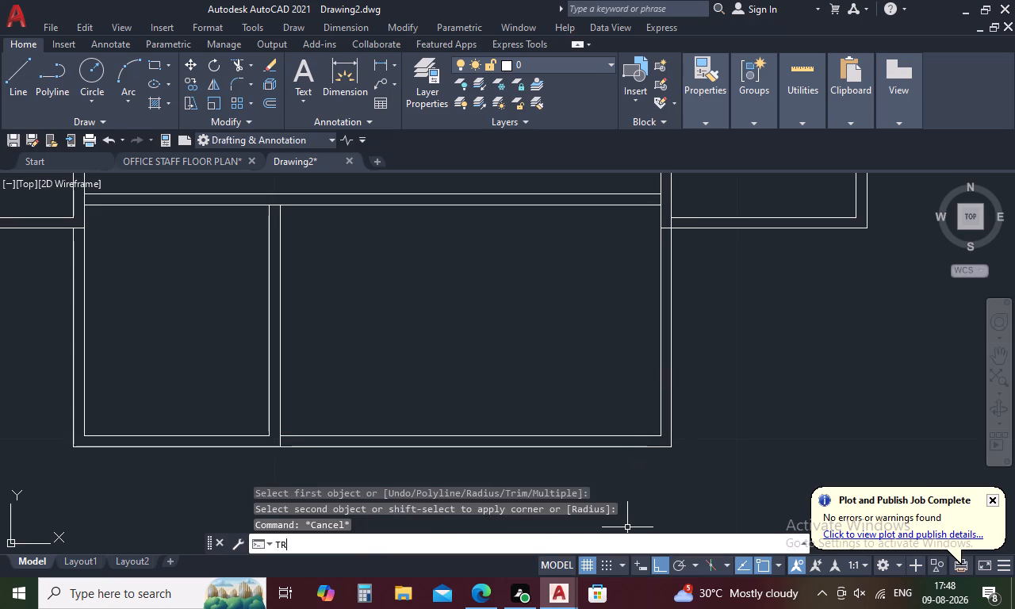
key(space)
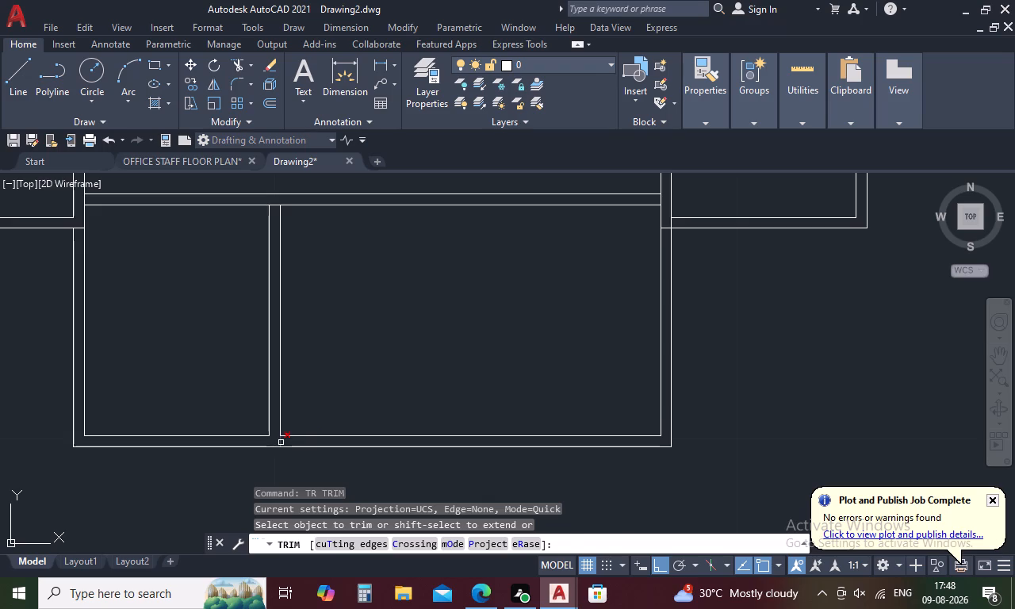
click(281, 442)
scroll(444, 370, down, 1)
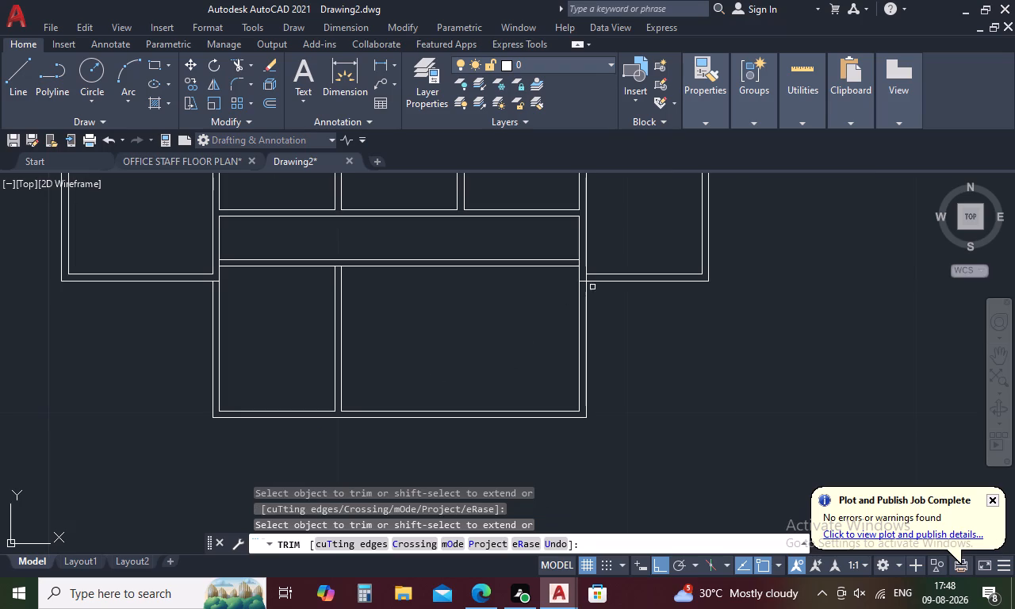
scroll(590, 273, up, 3)
drag(580, 297, 547, 310)
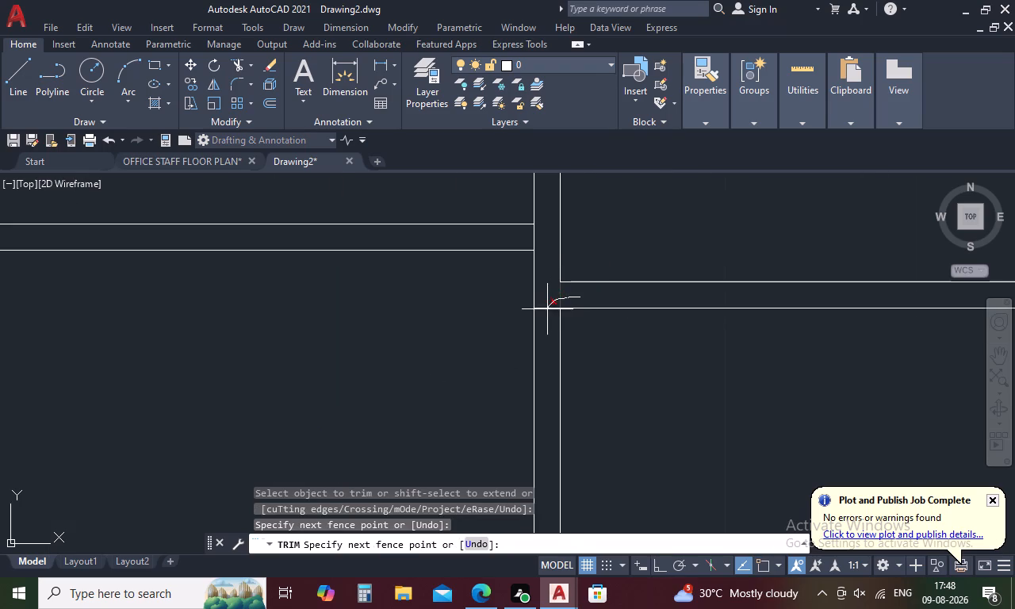
drag(547, 310, 546, 316)
scroll(546, 316, down, 2)
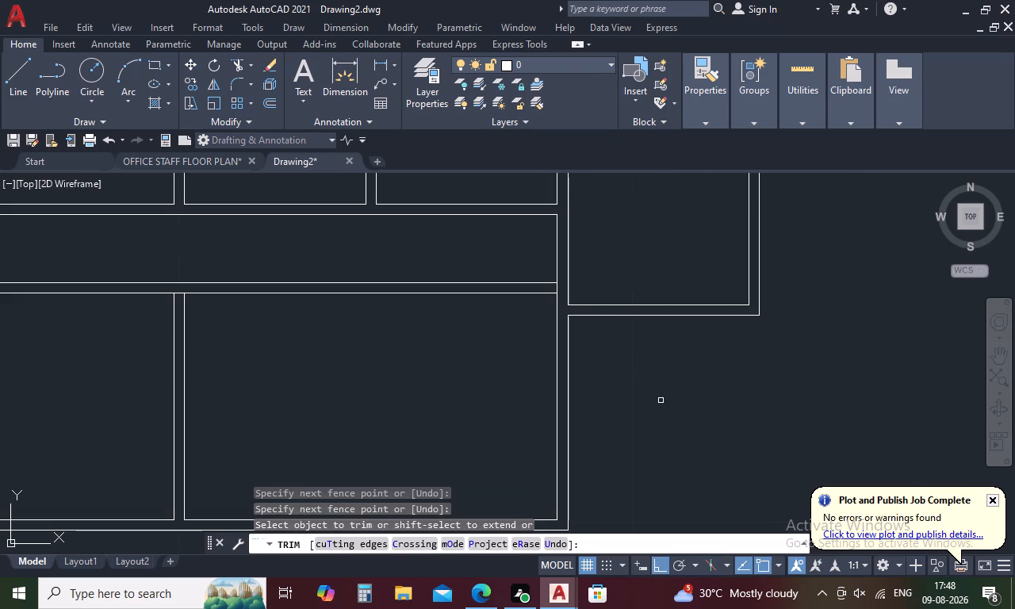
key(Escape)
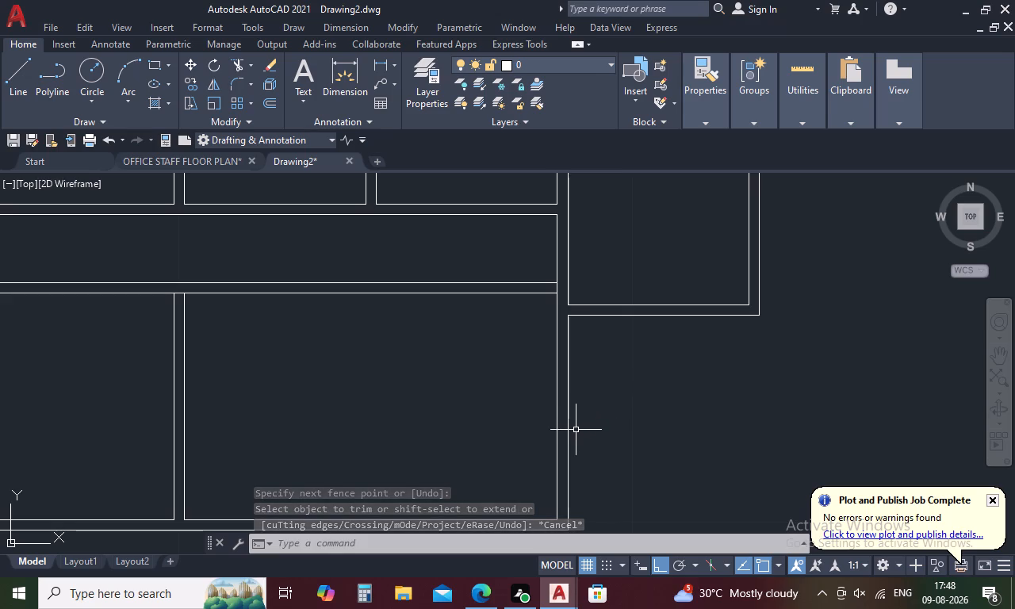
Offset the large south room's outer east wall line 1.5 to the east.
text(O)
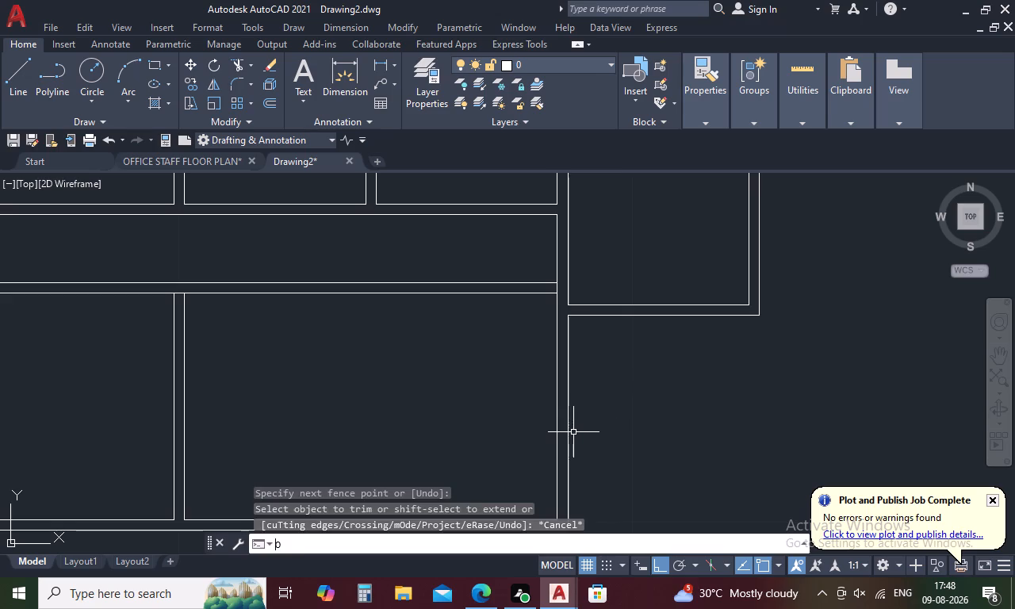
key(space)
key(1)
text(.5)
key(space)
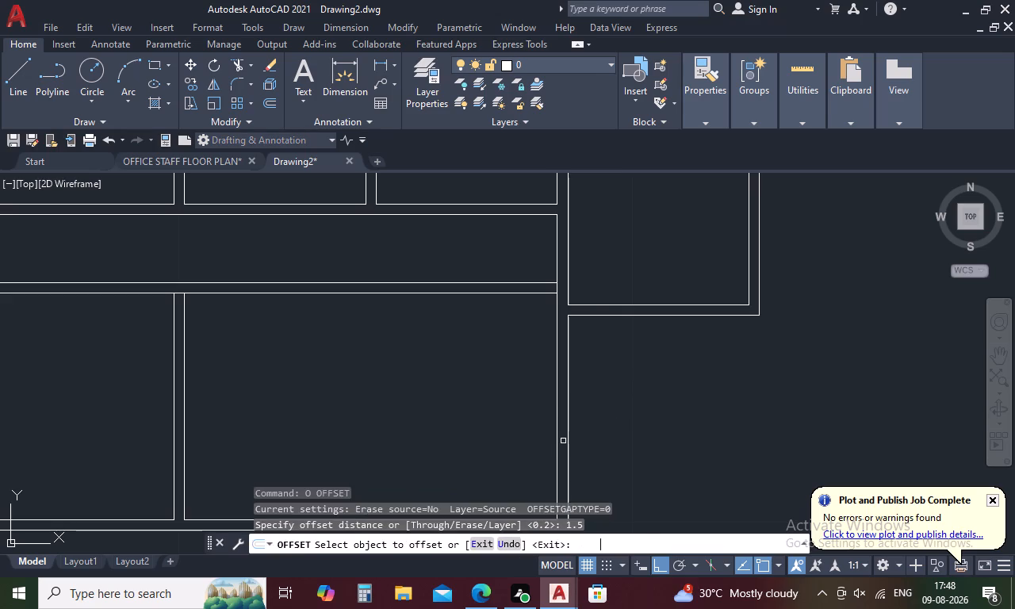
click(567, 428)
click(701, 435)
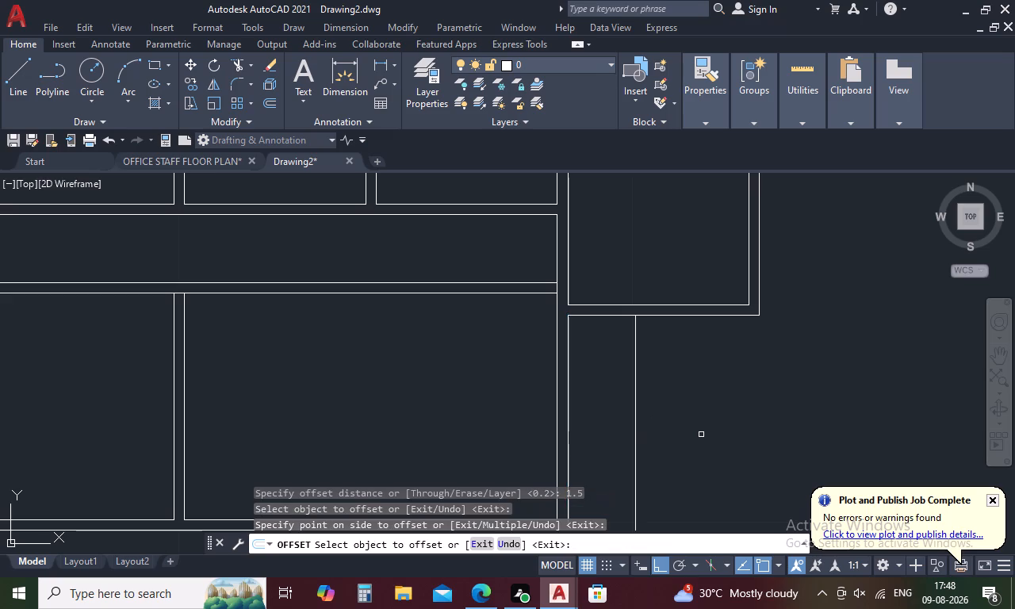
key(space)
Offset the new vertical line below the east wing 0.23 to the east.
key(space)
text(.23)
key(space)
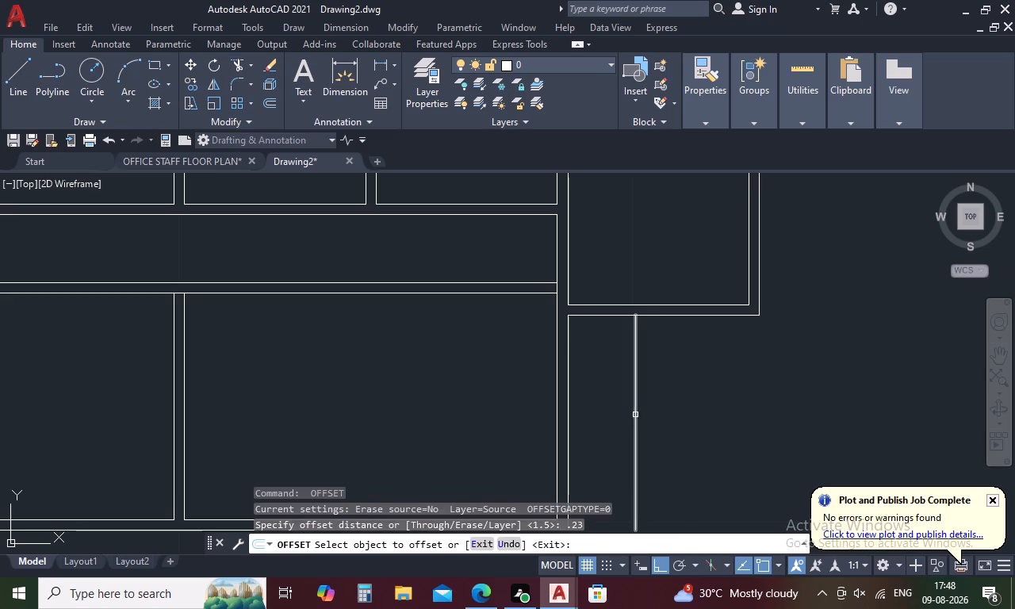
click(635, 415)
click(760, 404)
scroll(703, 422, down, 3)
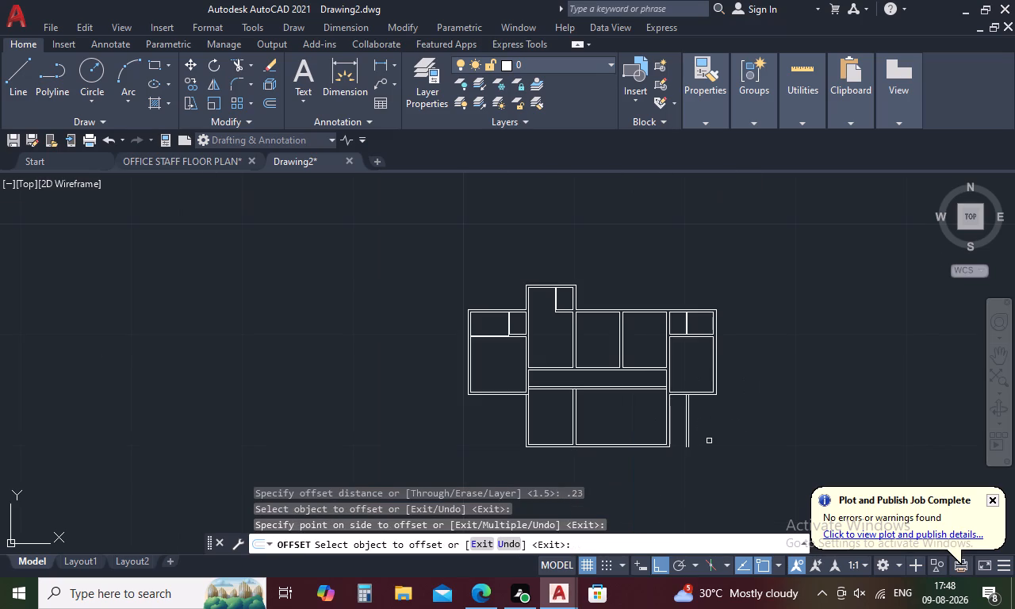
key(Escape)
Trim the east wing's outer south wall line between the two lines of the new vertical wall.
text(TR)
key(space)
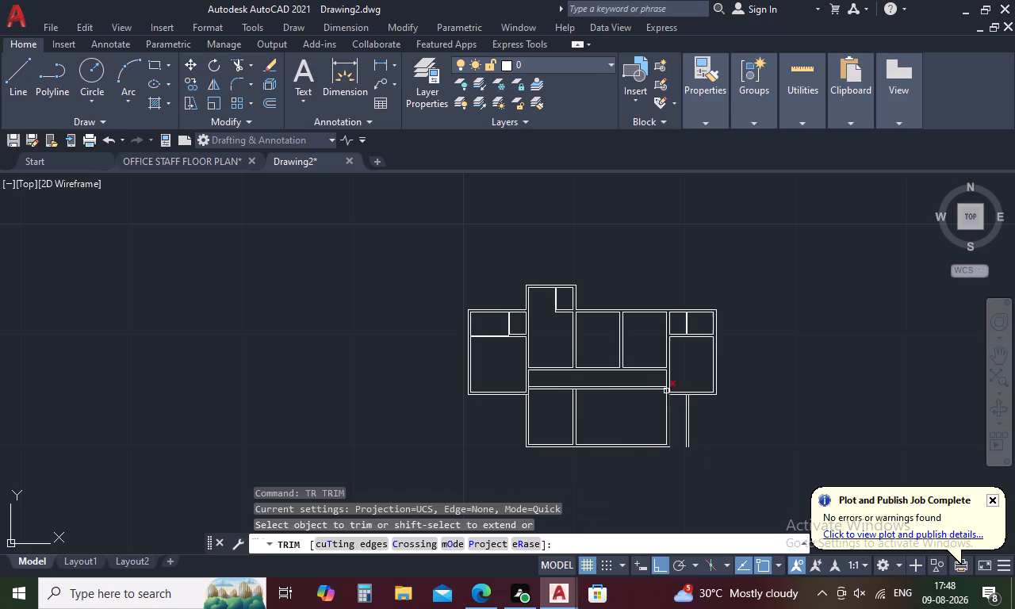
scroll(683, 400, up, 4)
click(677, 380)
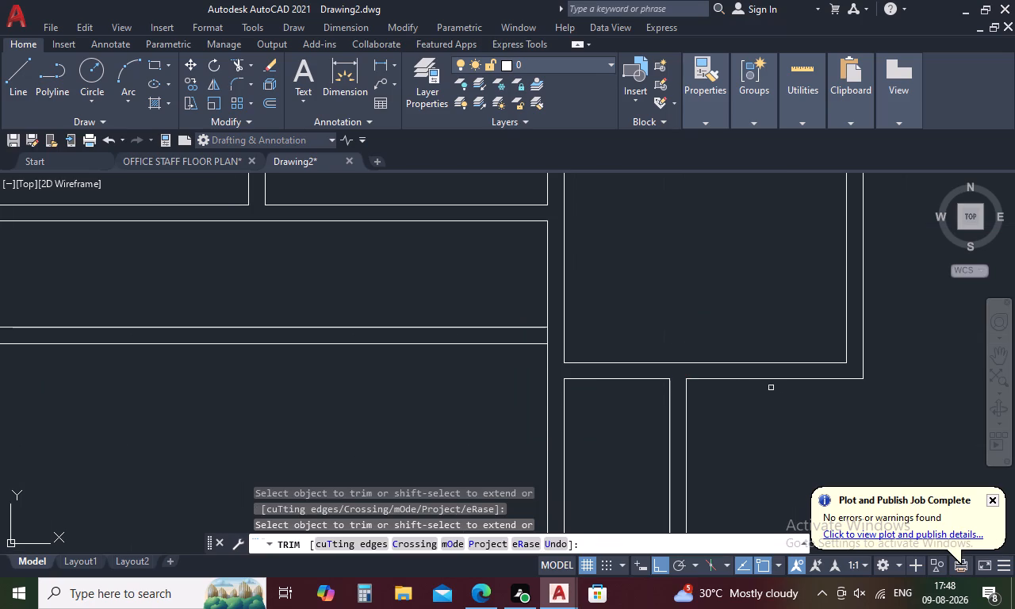
key(Escape)
Offset the short wall line at the north end of the narrow space 2 to the south.
key(o)
key(space)
text(2)
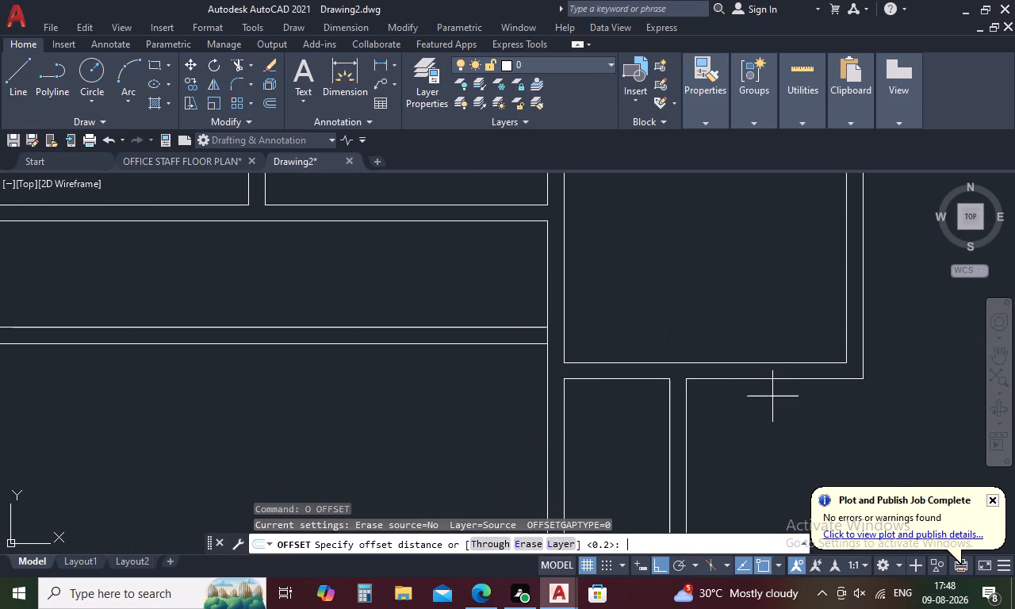
key(space)
click(650, 379)
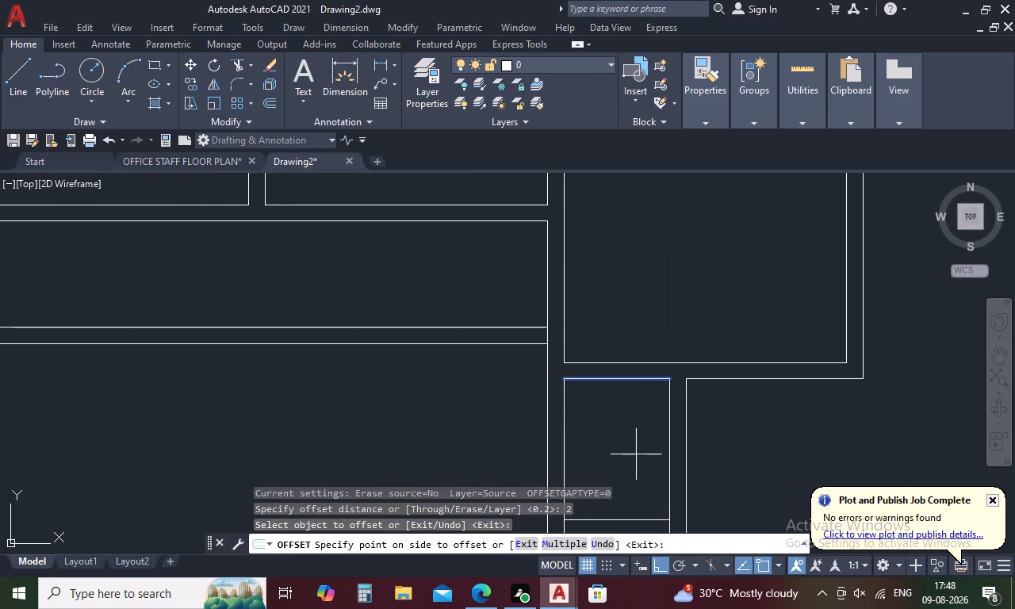
click(636, 454)
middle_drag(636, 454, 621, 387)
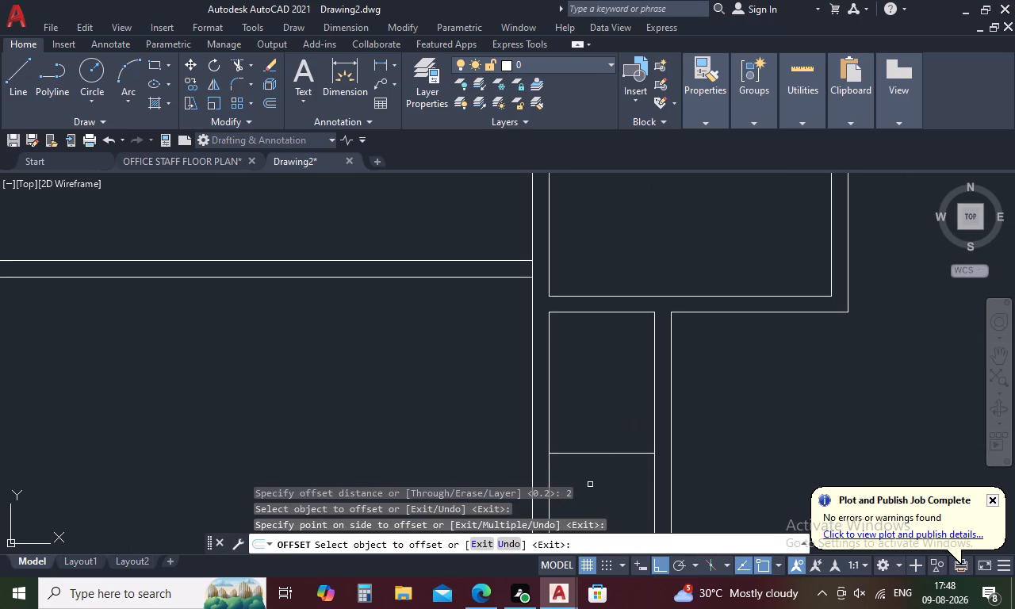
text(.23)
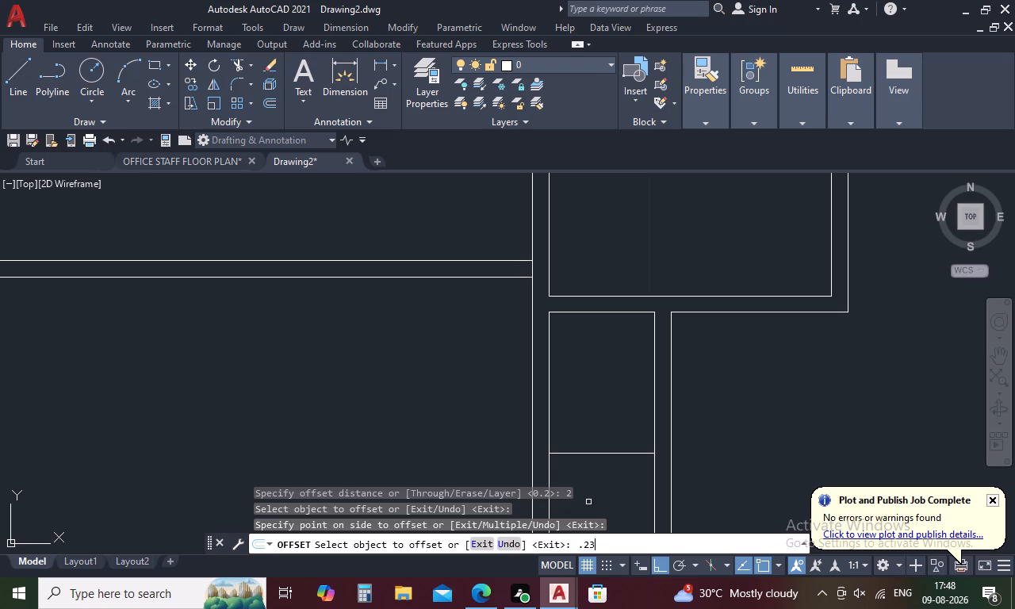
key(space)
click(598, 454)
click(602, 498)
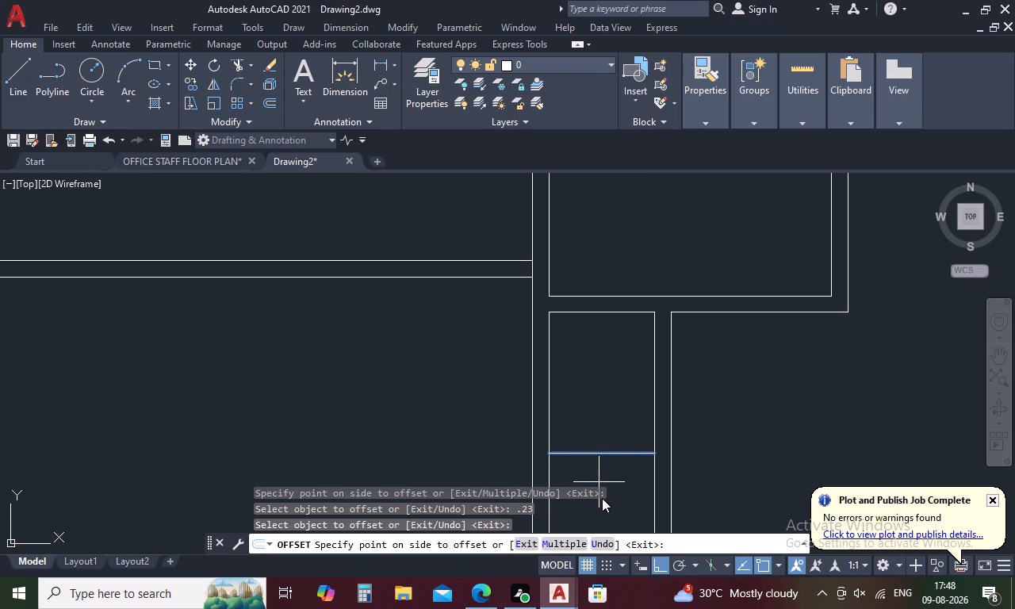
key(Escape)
Offset the new horizontal line across the narrow space 0.23 to the south.
text(O .23)
key(space)
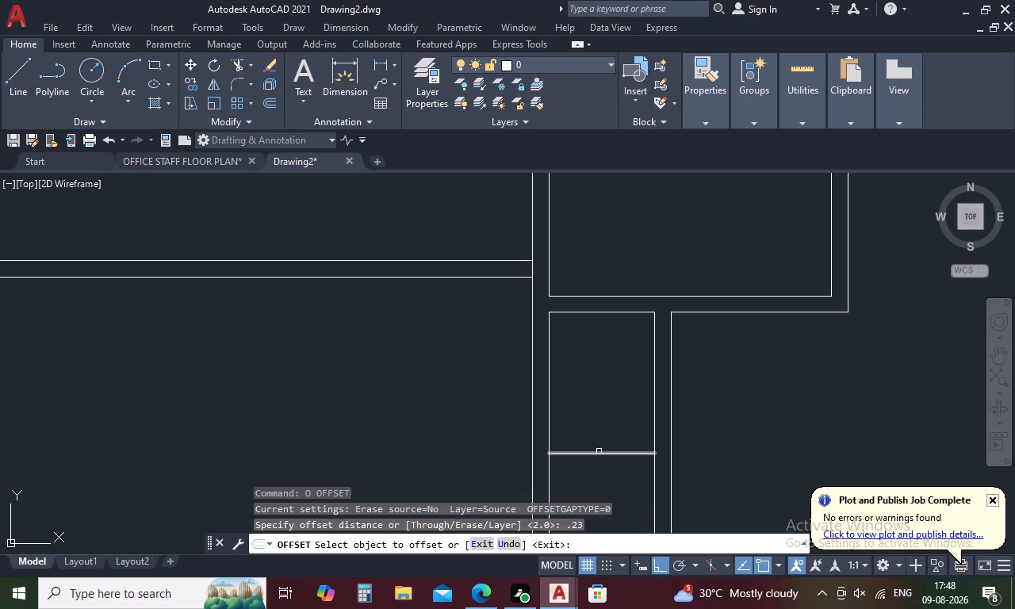
click(599, 452)
click(599, 478)
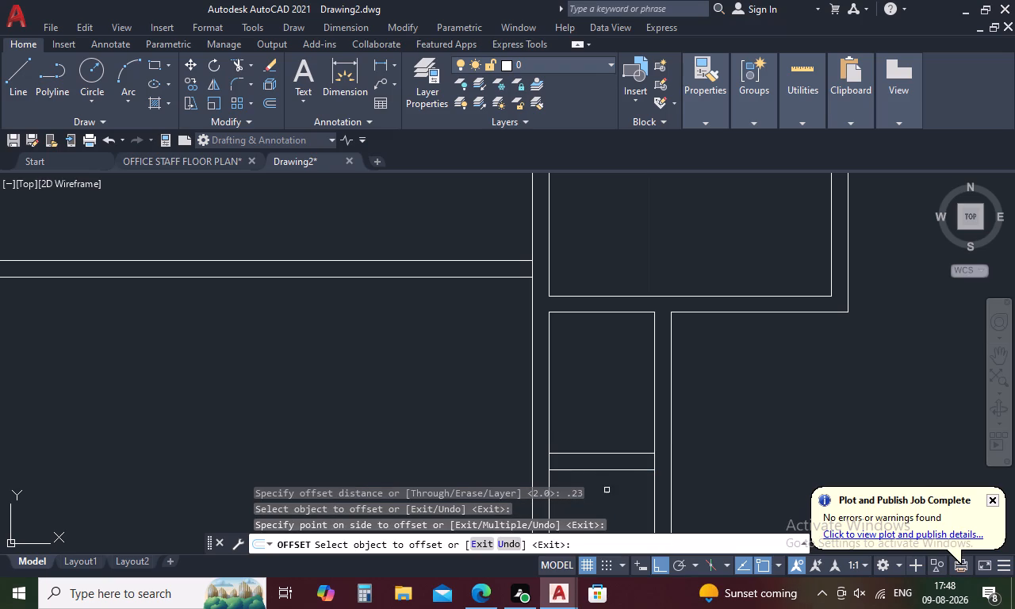
middle_drag(607, 490, 594, 356)
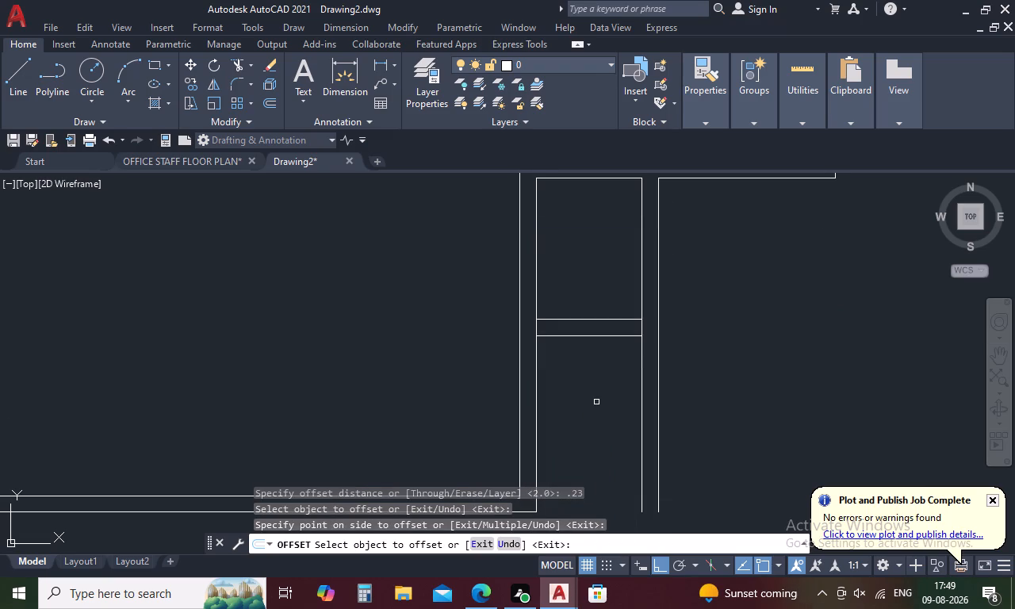
Fillet the southern rooms' outer and inner south wall lines to the narrow space's outer and inner east wall lines, using Multiple.
key(Escape)
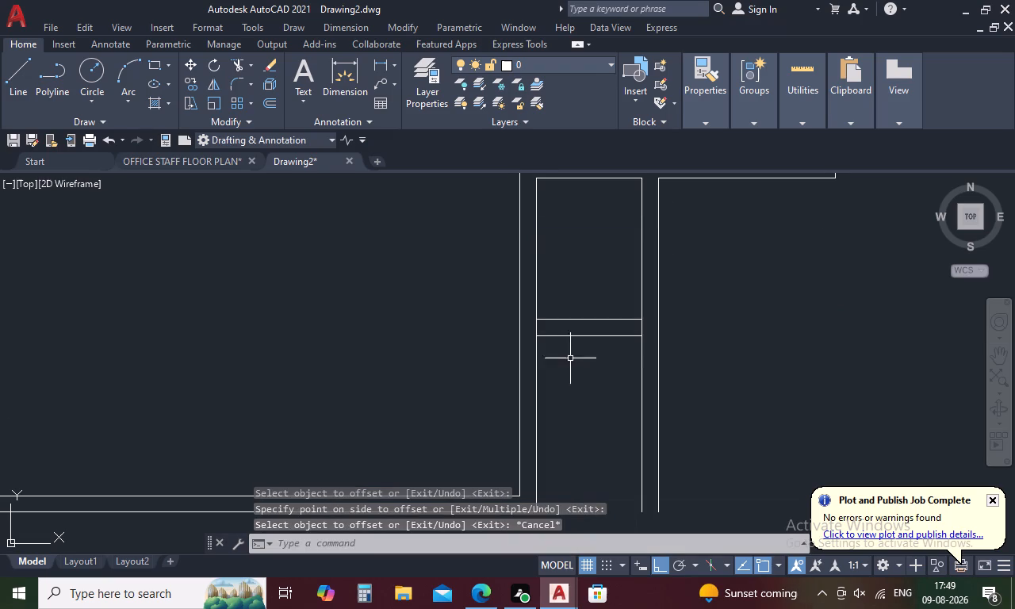
scroll(561, 391, down, 1)
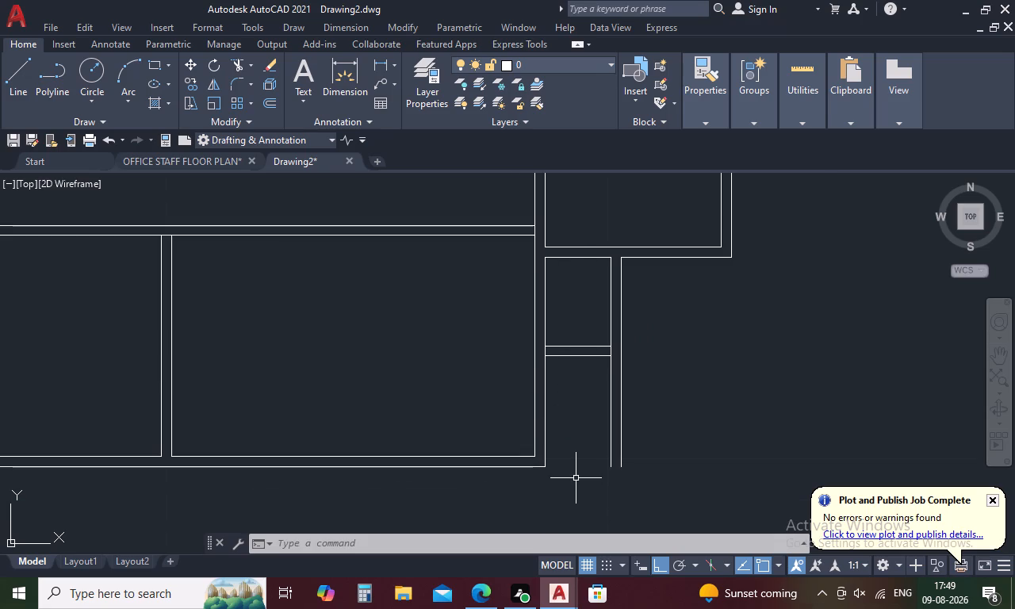
key(Escape)
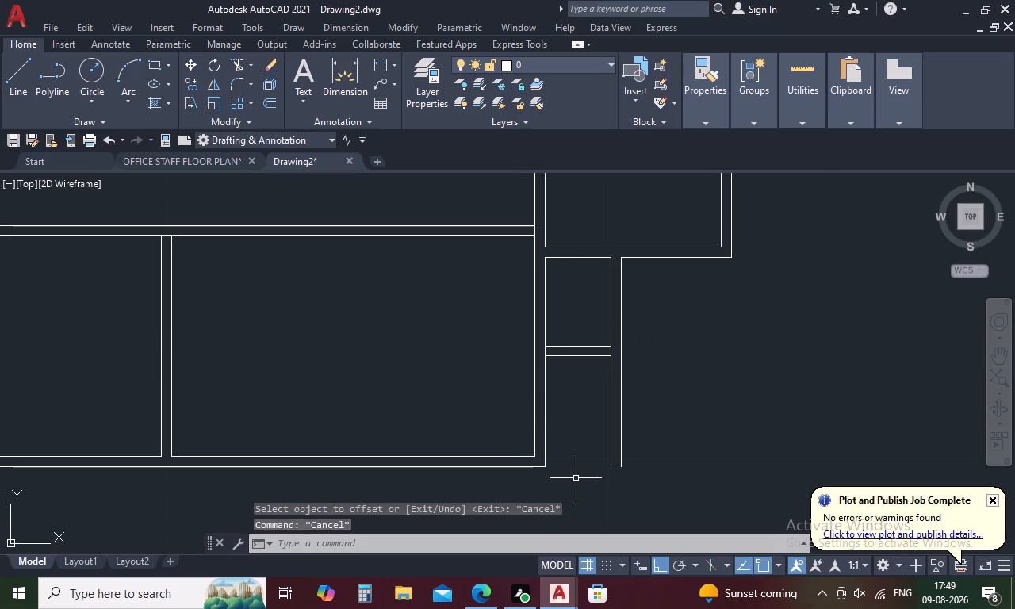
text(F)
key(space)
text(M)
key(space)
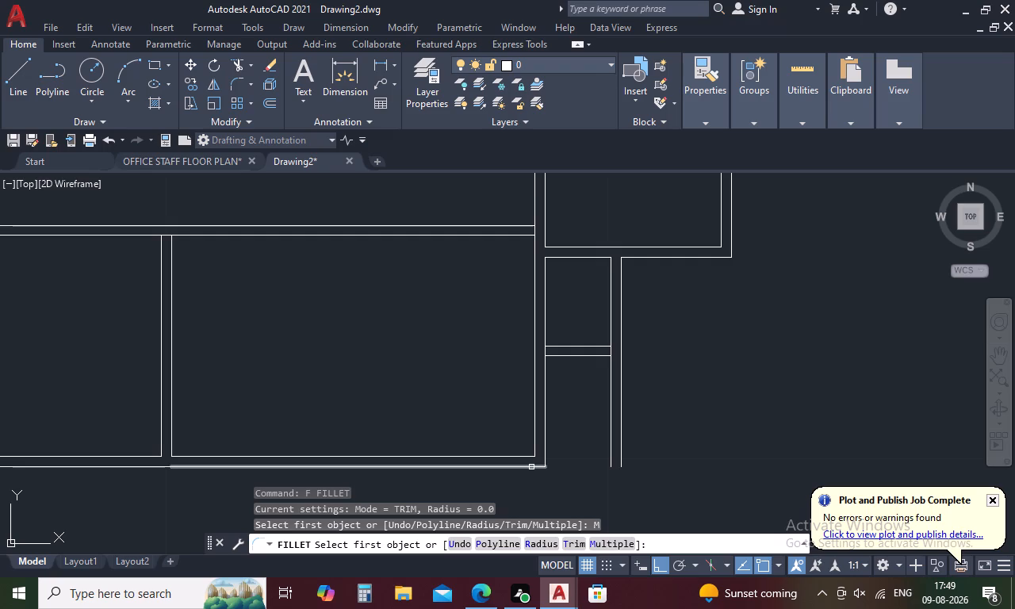
click(531, 467)
click(620, 454)
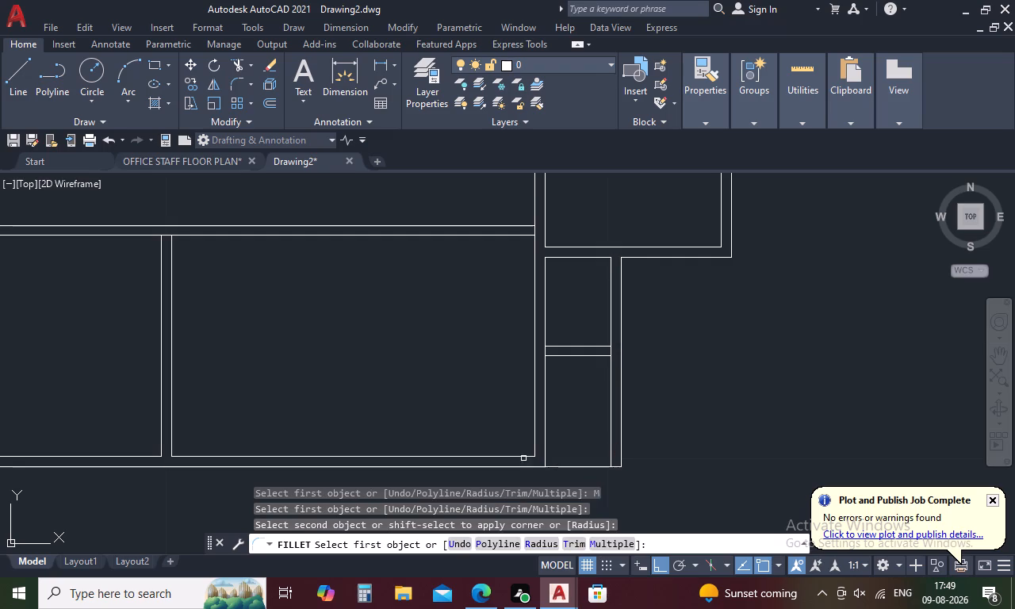
click(523, 458)
click(610, 439)
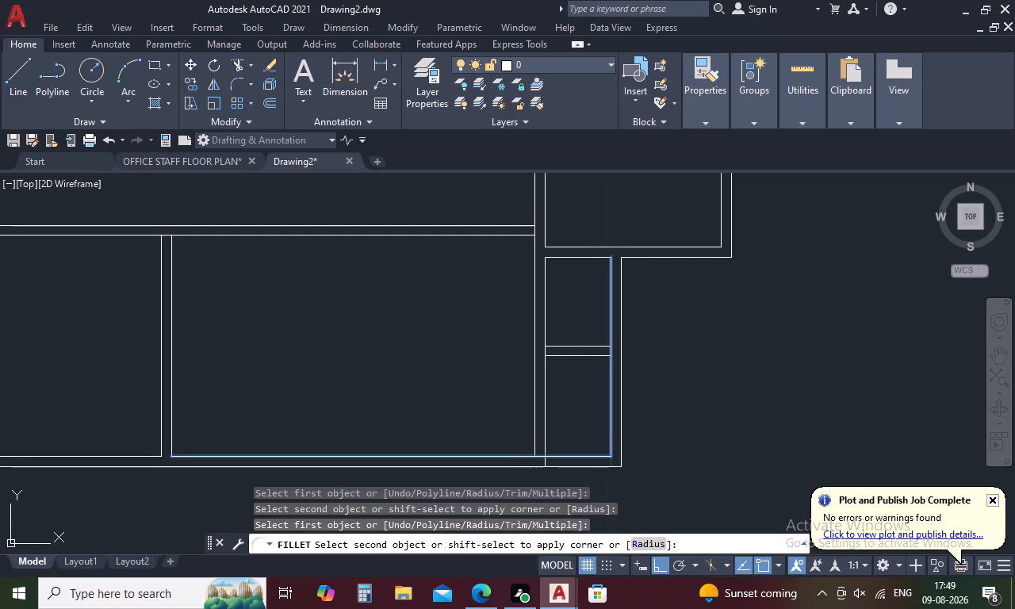
key(Escape)
Trim the vertical line crossing the south wall and the narrow space's west and east inner lines between its two partition lines.
key(t)
text(R)
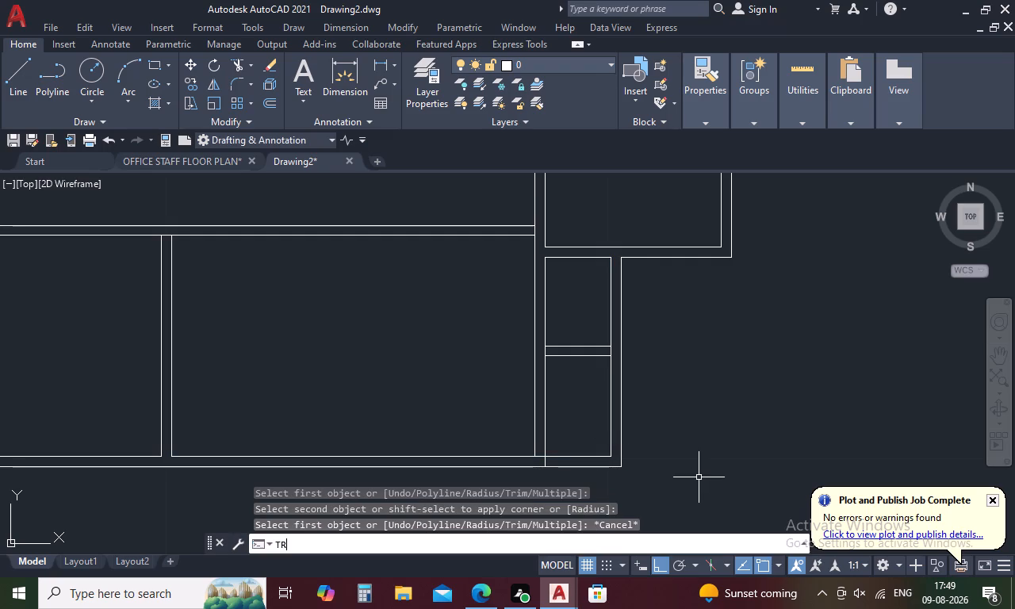
key(space)
click(546, 463)
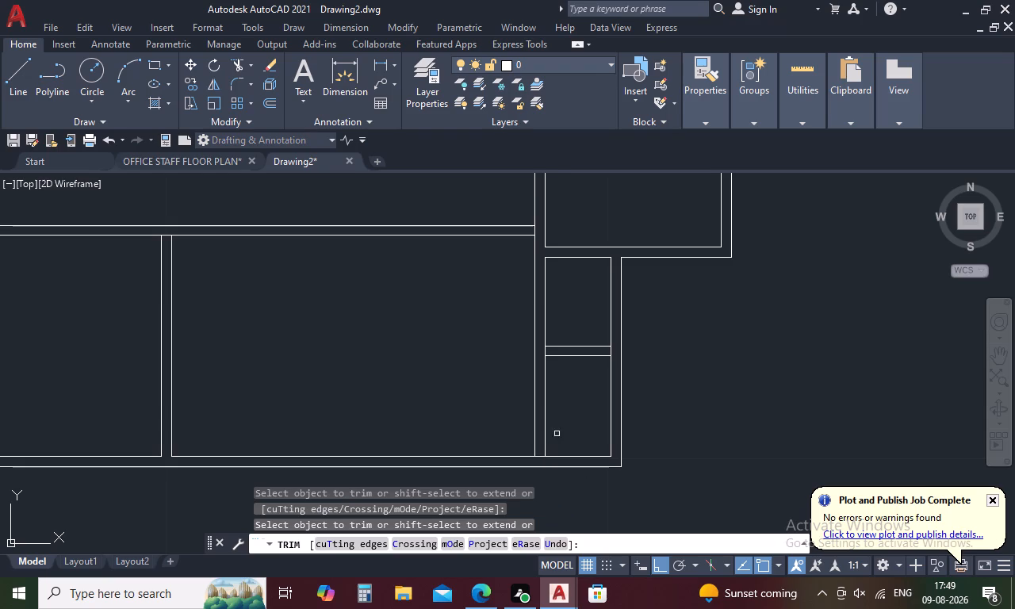
click(546, 353)
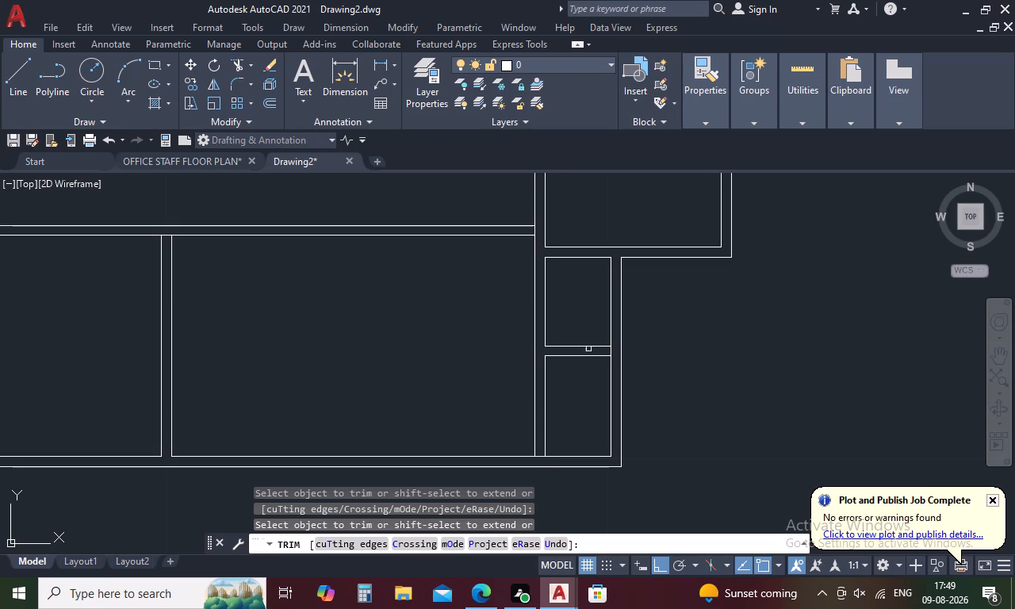
click(609, 350)
key(Escape)
Extend the south line of the narrow space's partition wall to the west.
text(EX)
key(space)
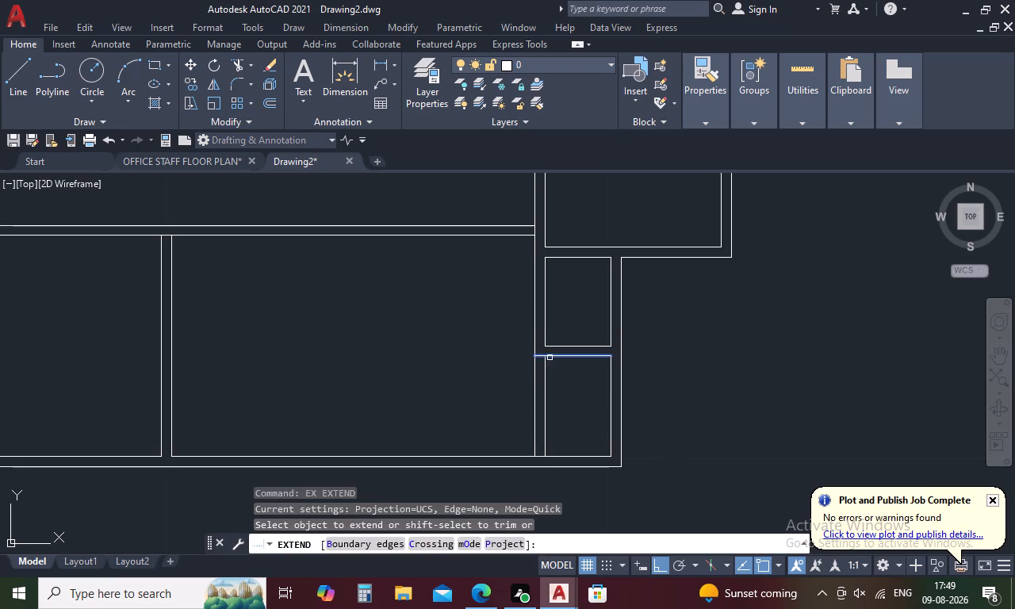
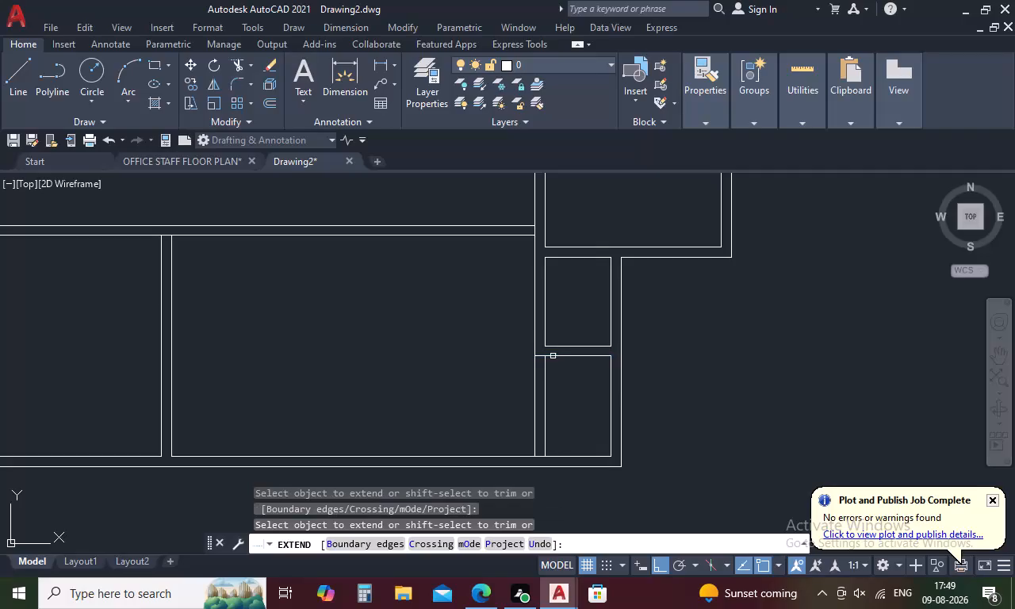
Offset the east line of the large southern room 0.12 to the east.
key(Escape)
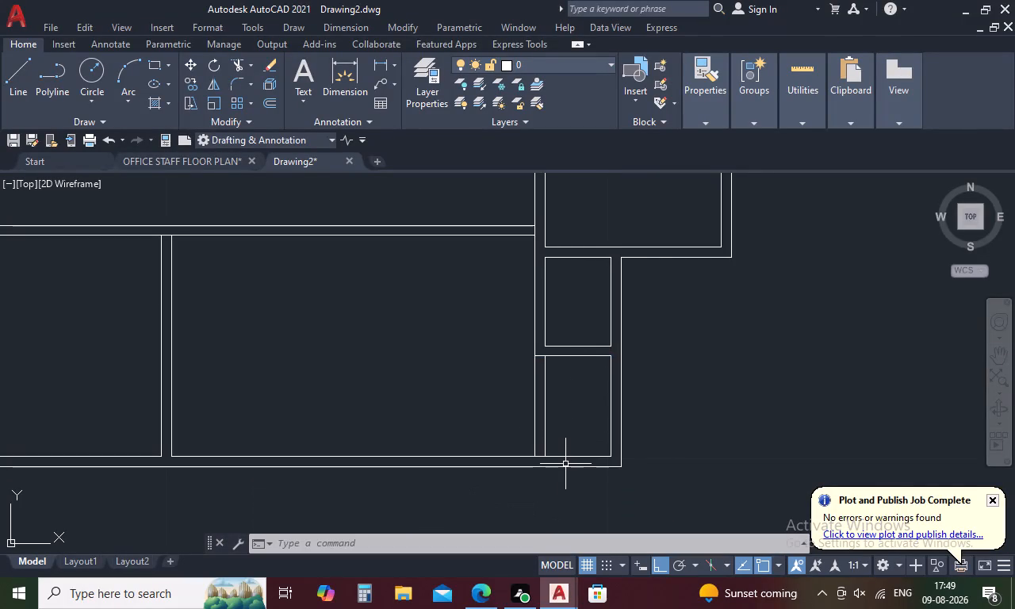
key(Escape)
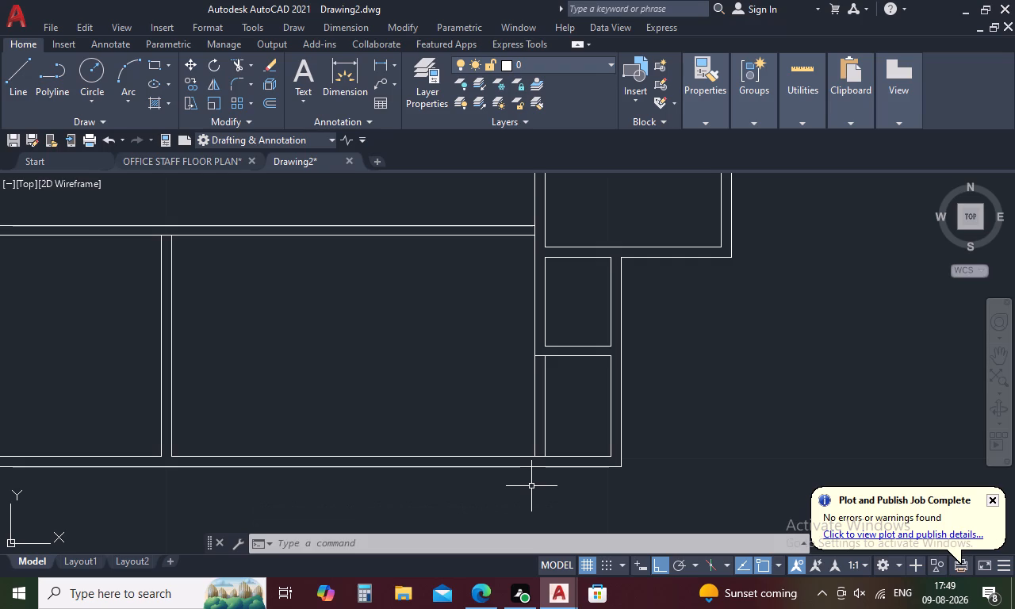
text(O)
key(space)
key(period)
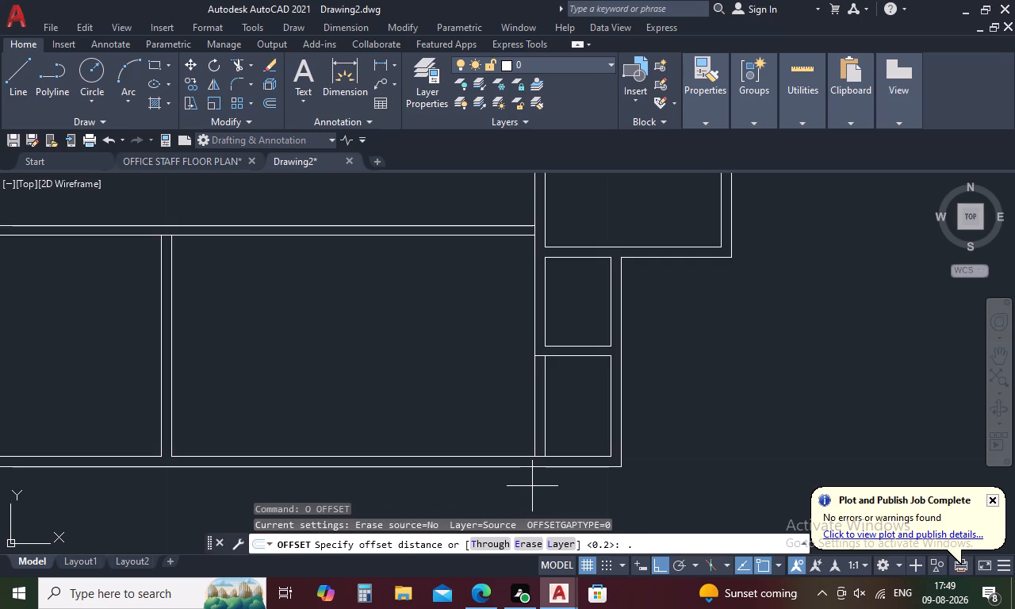
text(12)
key(space)
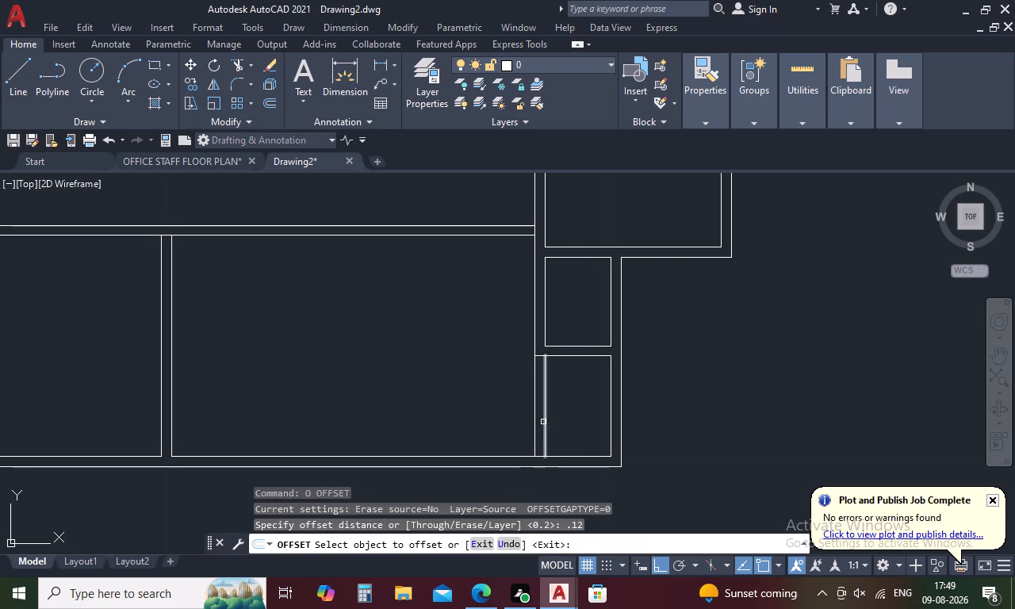
click(534, 431)
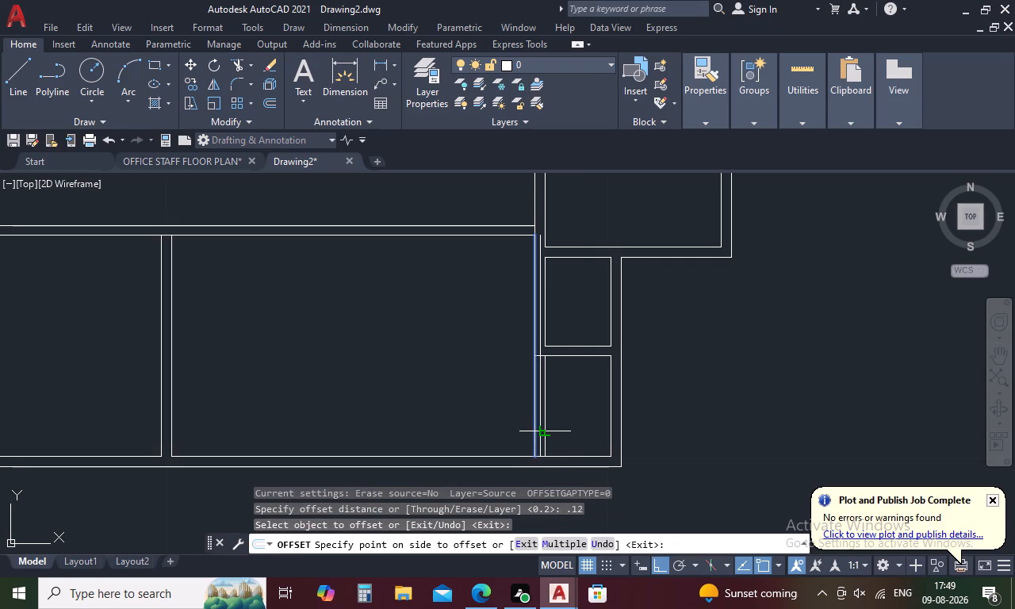
click(542, 427)
key(Escape)
Trim the new line north of the narrow space's partition wall and the narrow space's west inner line south of it.
text(TR)
key(space)
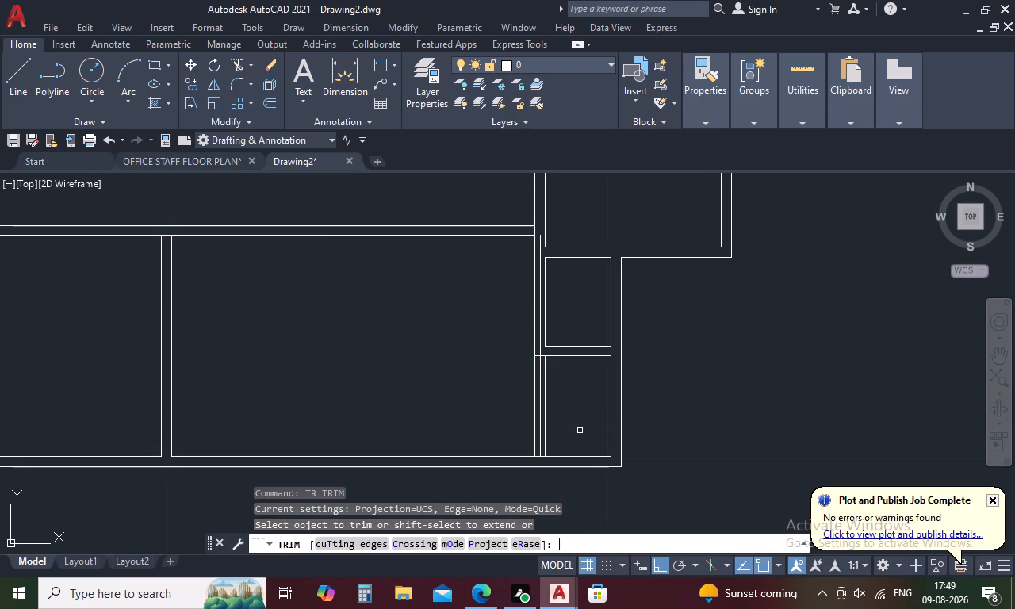
click(539, 324)
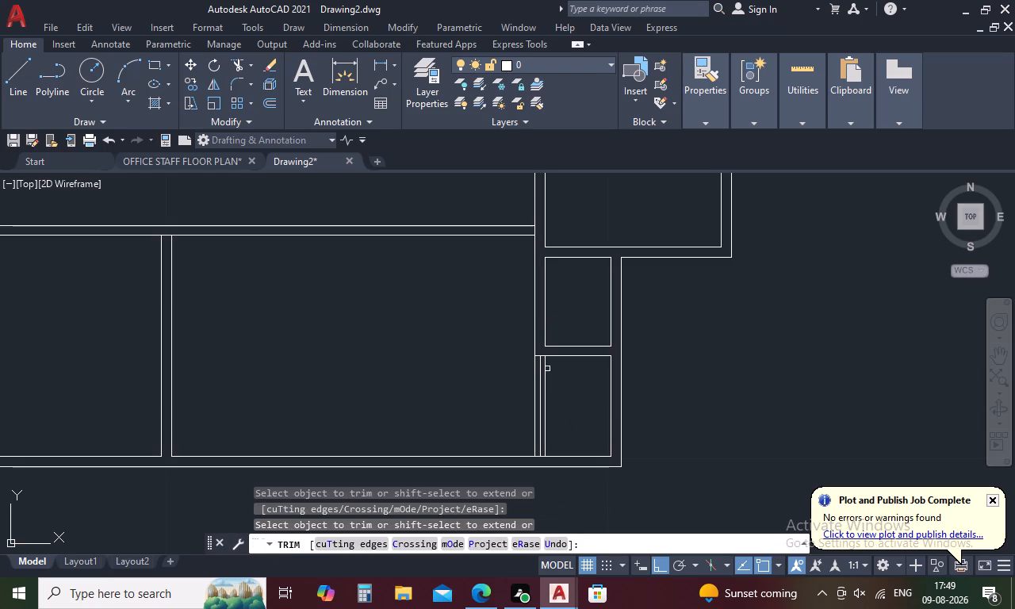
click(544, 386)
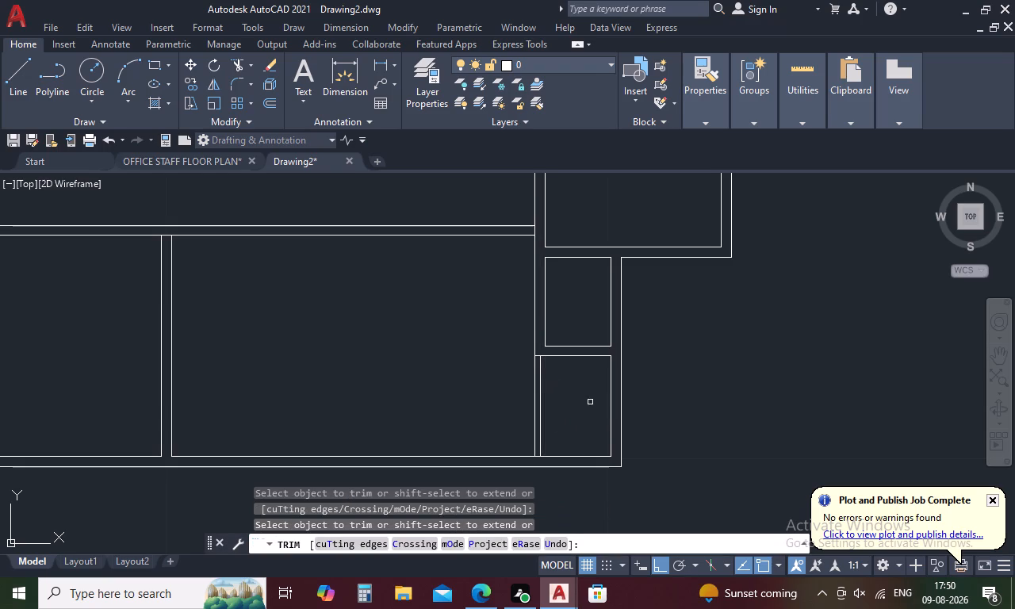
key(Escape)
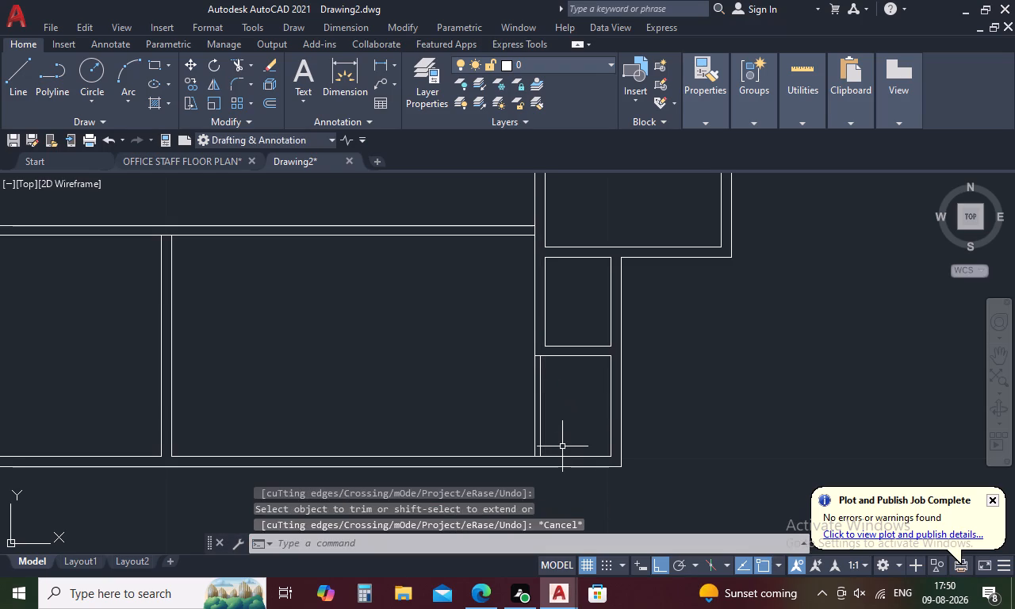
Trim the short horizontal segments between the thin 0.12 wall's two lines at its north and south ends.
text(TR)
key(space)
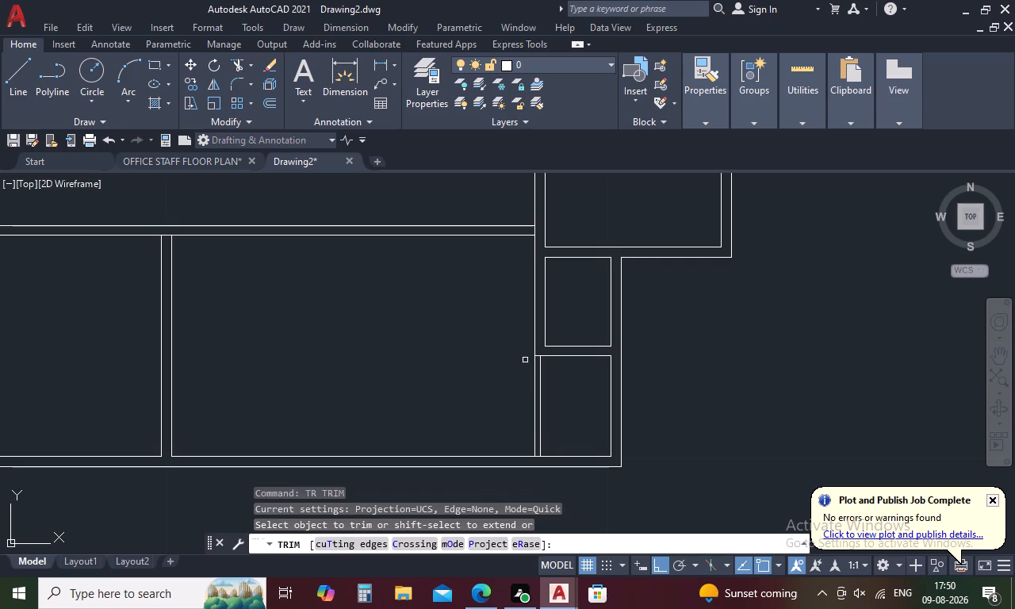
scroll(538, 355, up, 3)
drag(526, 342, 524, 373)
scroll(524, 373, down, 3)
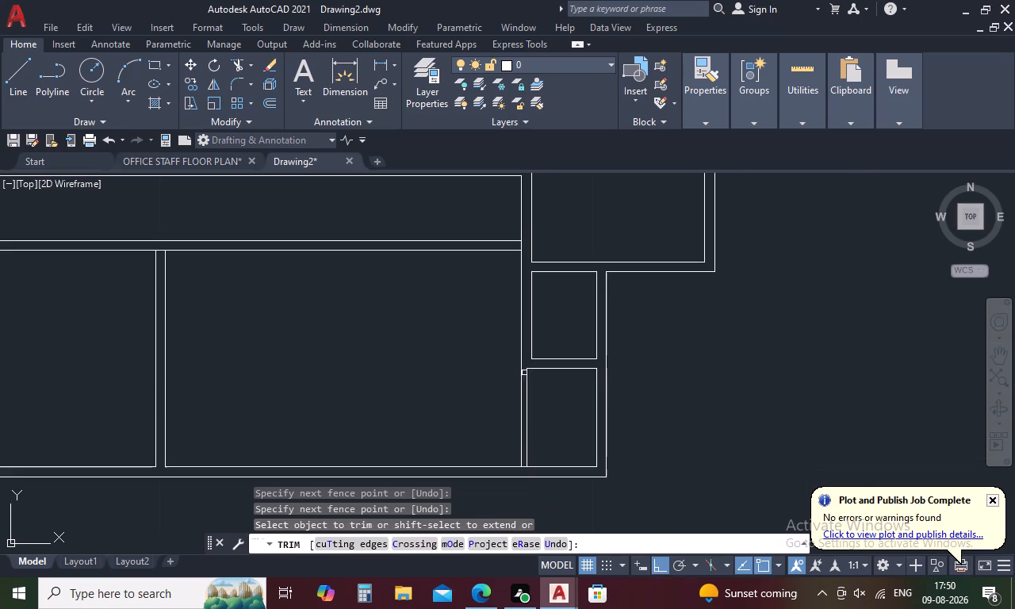
middle_drag(553, 450, 553, 388)
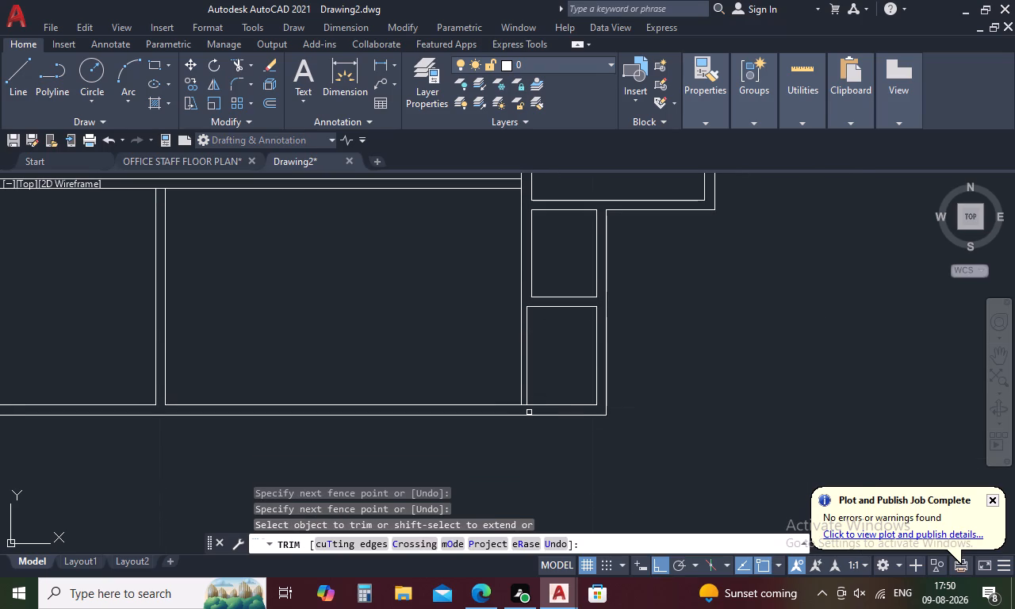
scroll(527, 411, up, 3)
drag(500, 377, 500, 391)
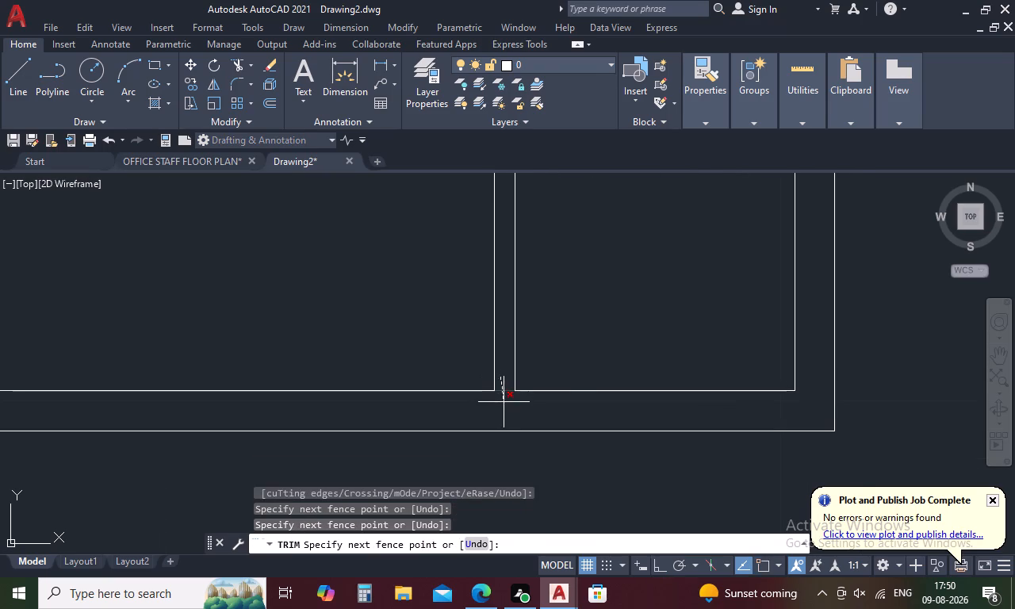
click(504, 403)
scroll(504, 403, down, 3)
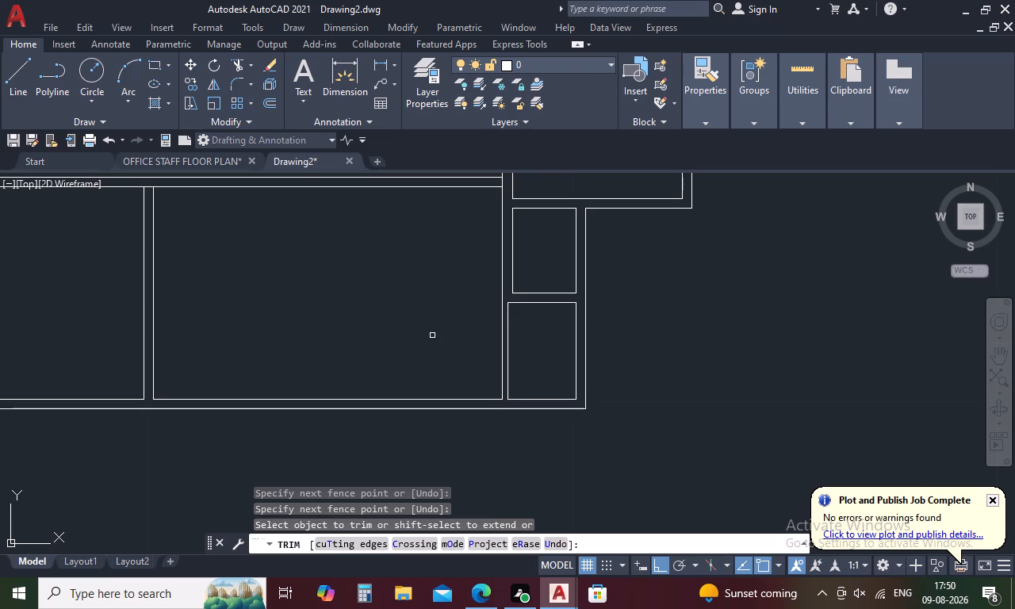
Extend the southern rooms' outer west wall line to the north and the 1.5-deep strip's south line west to it.
scroll(432, 335, down, 2)
middle_drag(430, 336, 550, 366)
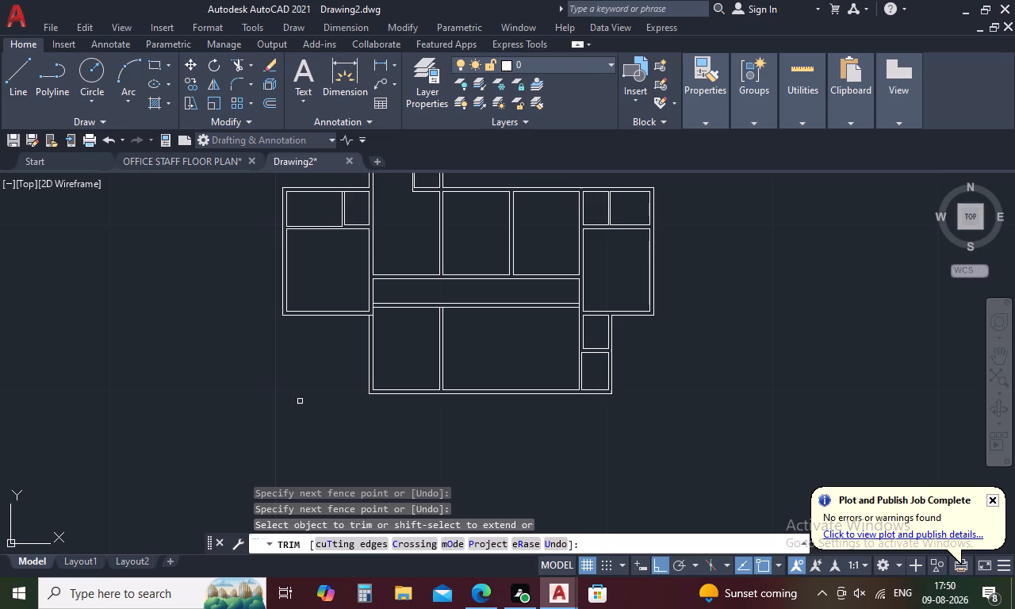
scroll(351, 301, up, 2)
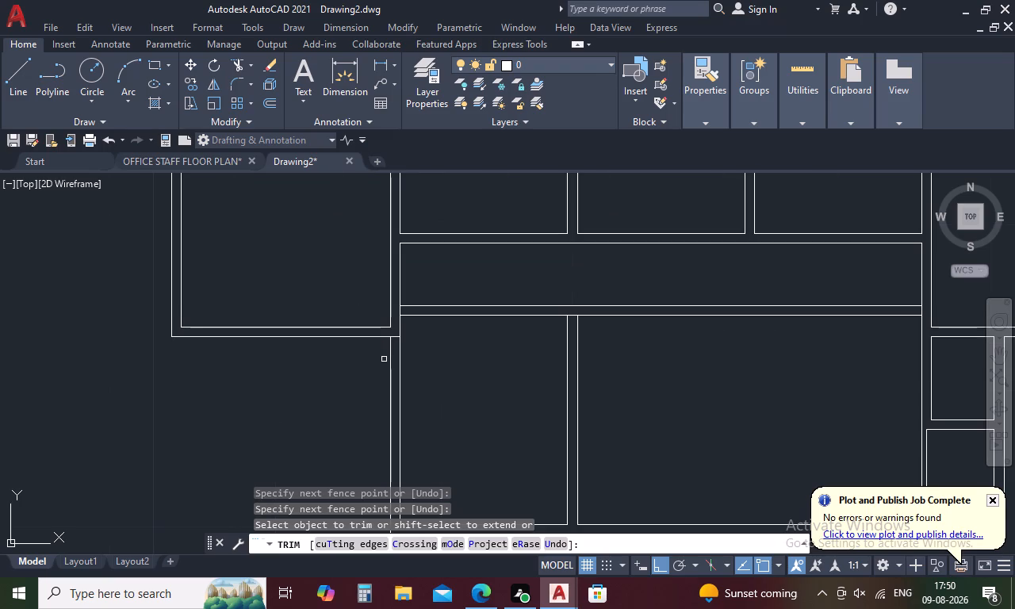
key(Escape)
text(EX)
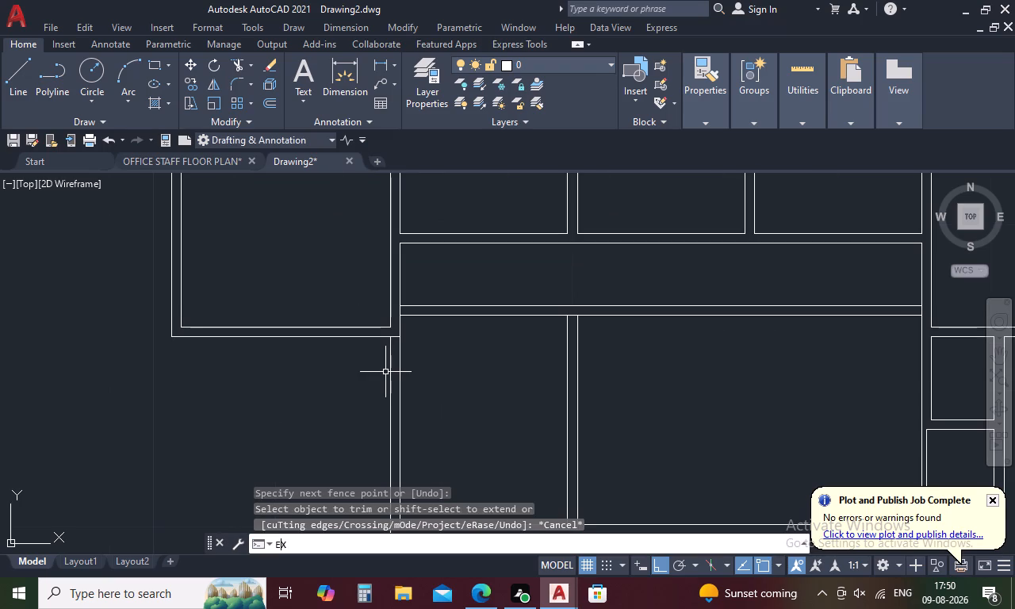
key(space)
click(391, 357)
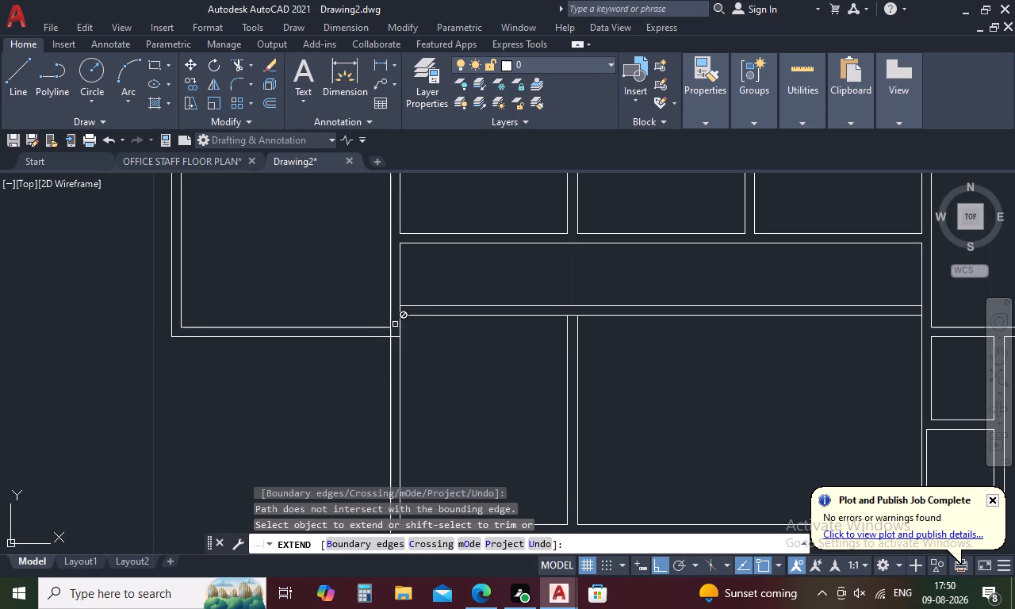
click(410, 307)
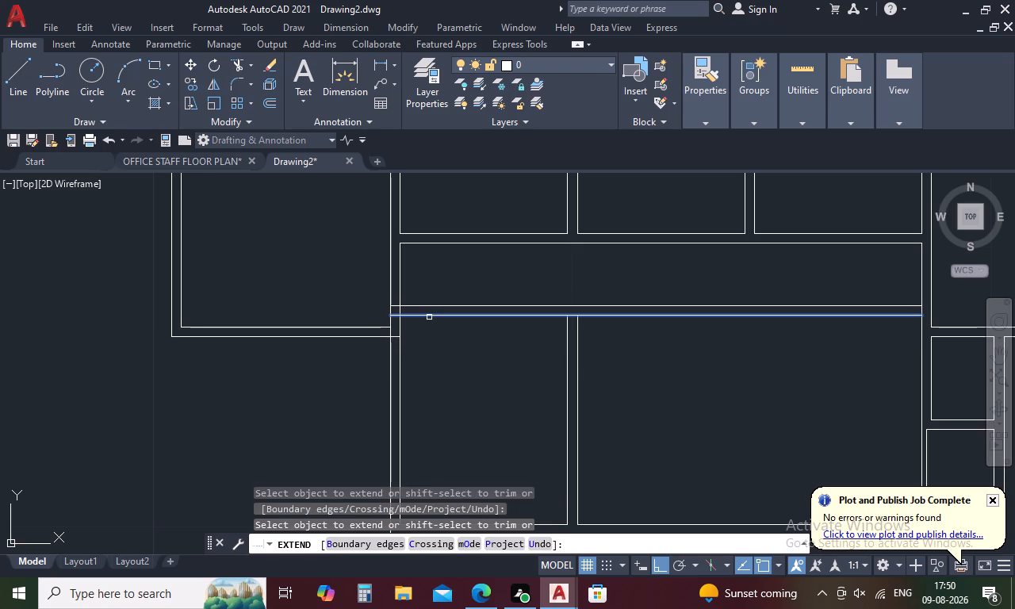
key(Escape)
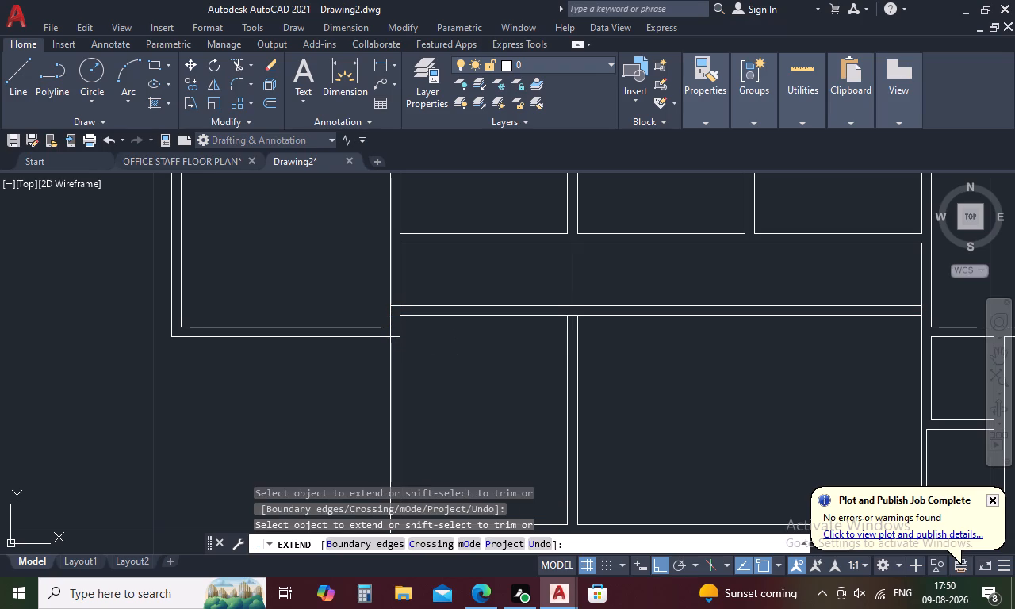
Trim the west inner wall line between the strip's south wall lines and the west wing's south line crossing the wall.
text(TR)
key(space)
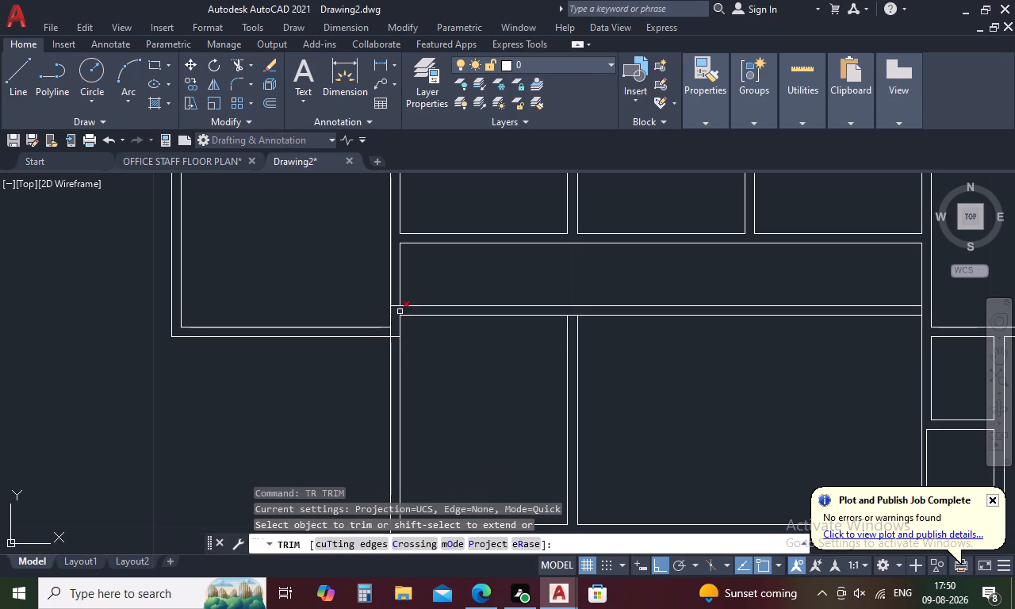
click(400, 312)
click(395, 338)
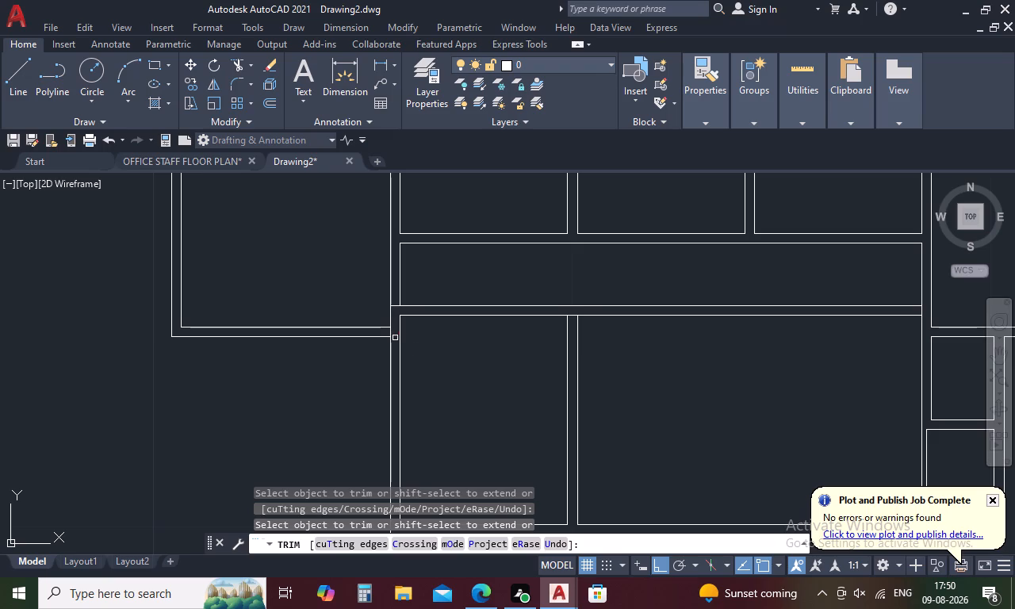
scroll(427, 351, down, 2)
key(Escape)
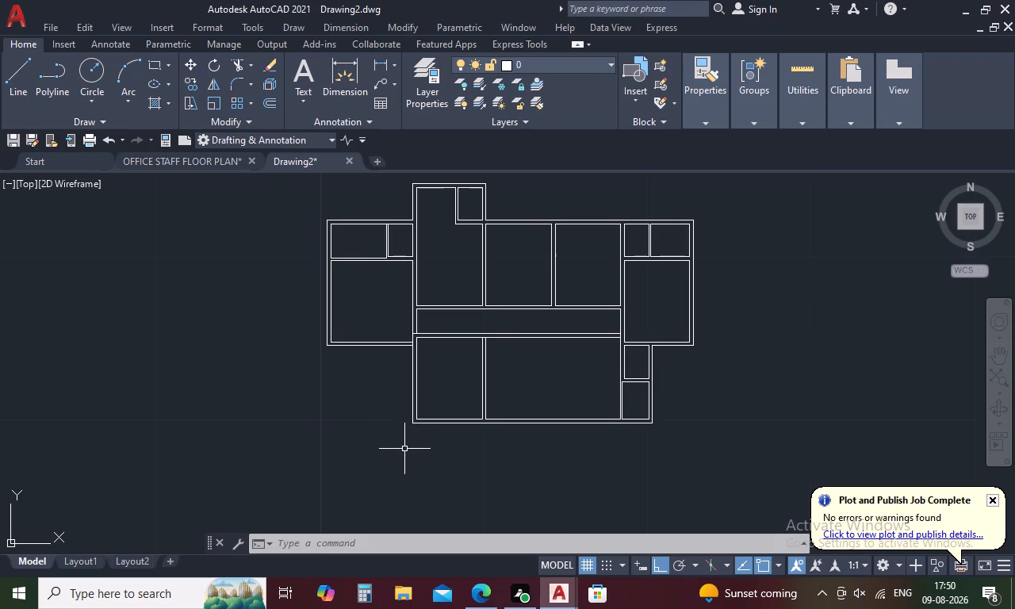
Offset both segments of the southern rooms' outer south wall line 3 to the south.
middle_drag(492, 455, 465, 343)
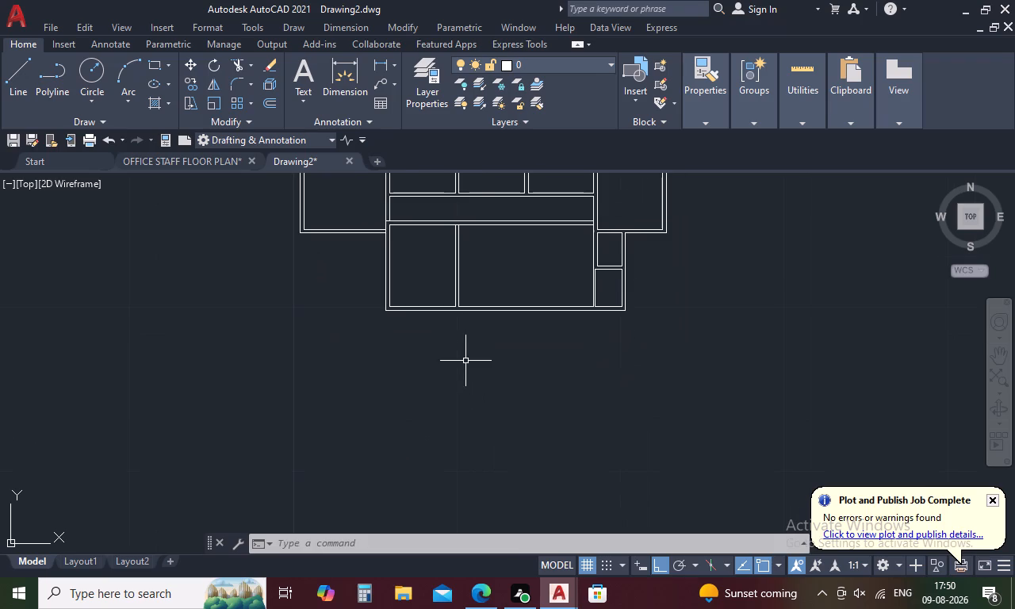
key(Escape)
key(o)
key(space)
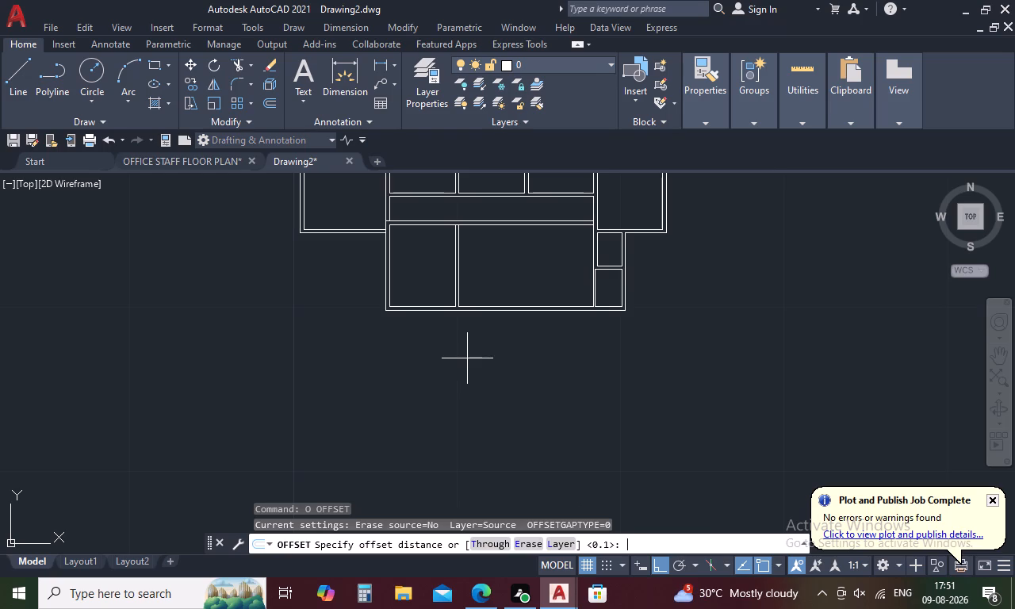
text(3)
key(space)
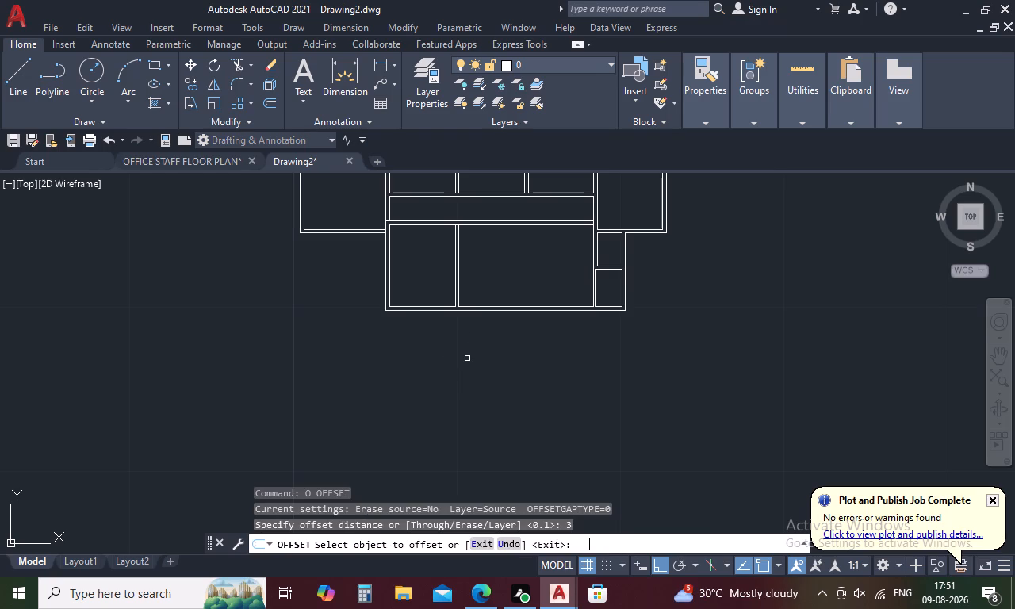
click(469, 312)
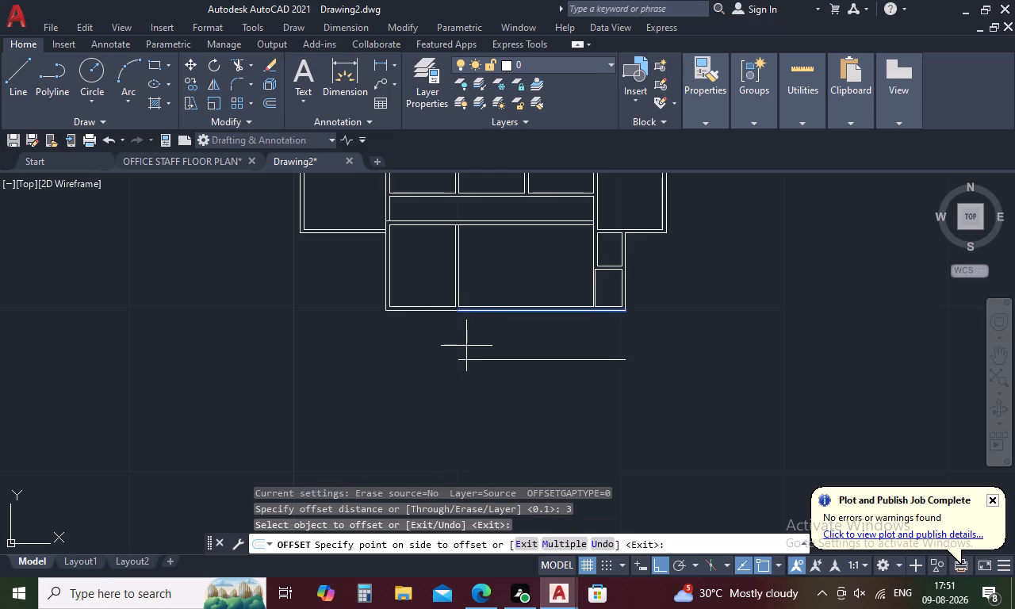
click(466, 346)
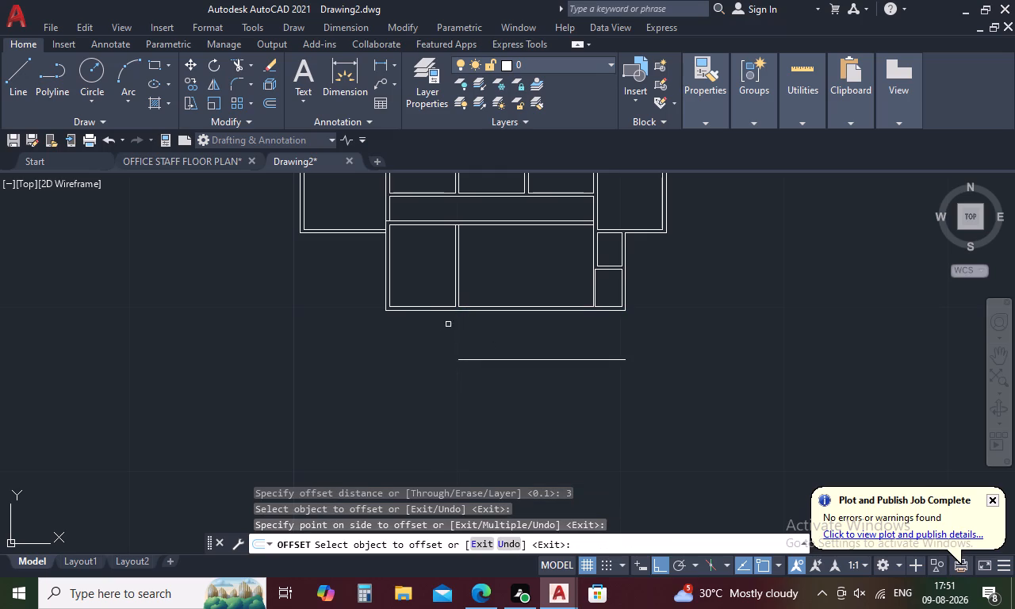
click(441, 310)
click(437, 339)
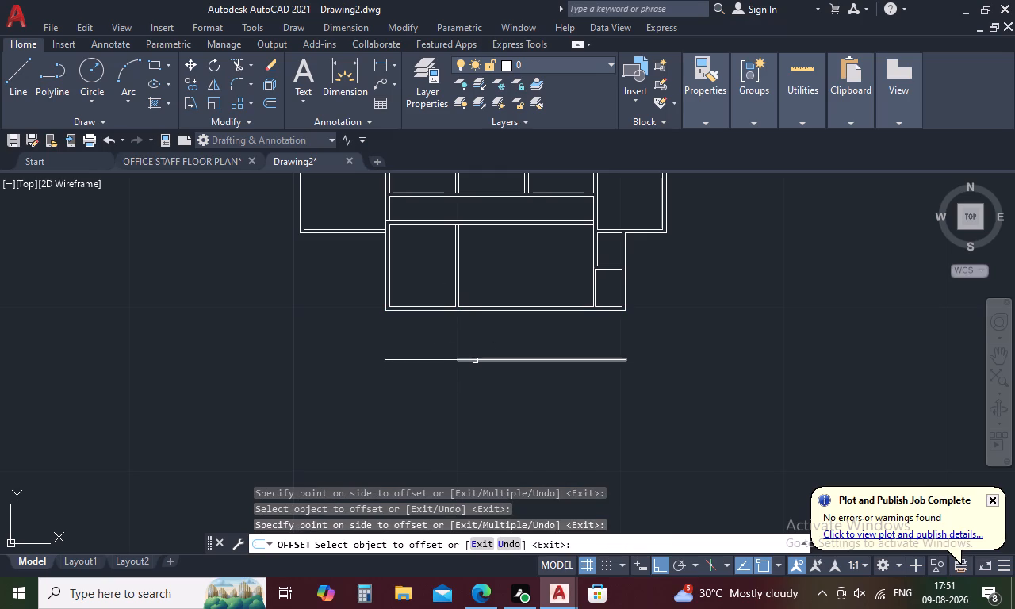
key(space)
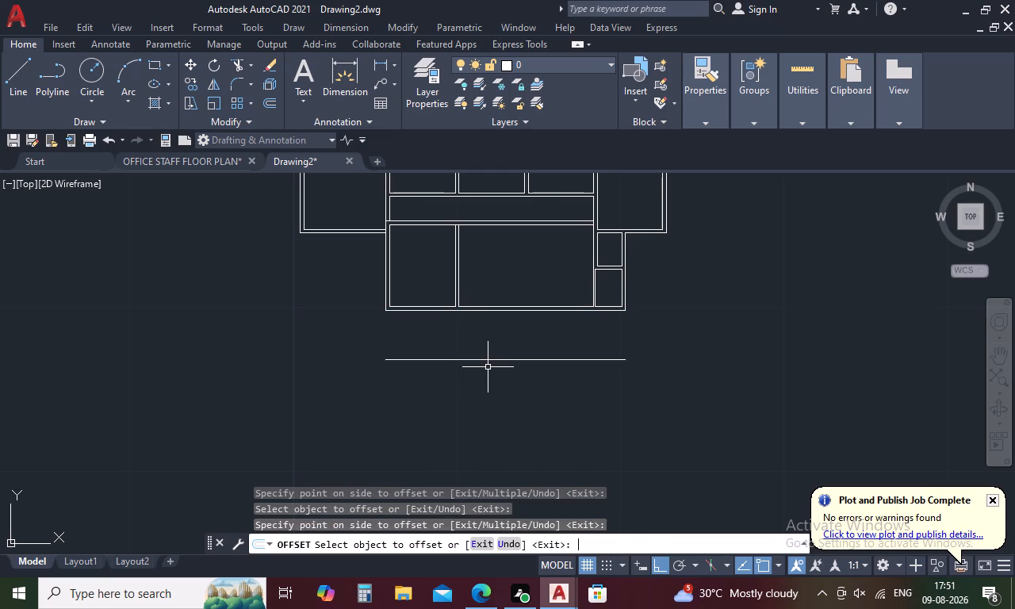
key(space)
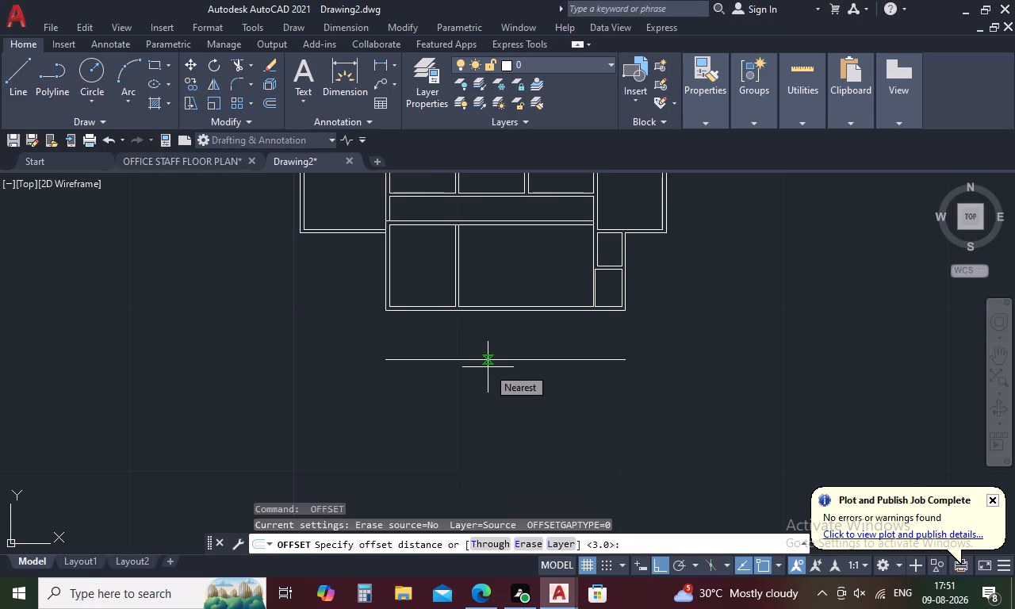
key(Escape)
Join the two offset line segments south of the building into one line.
drag(520, 336, 374, 373)
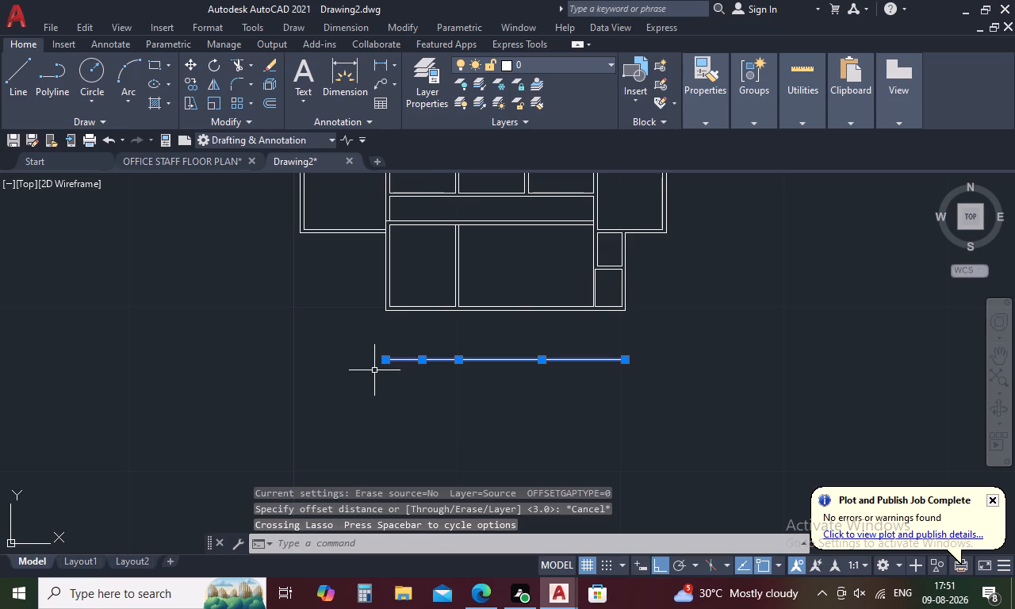
text(J)
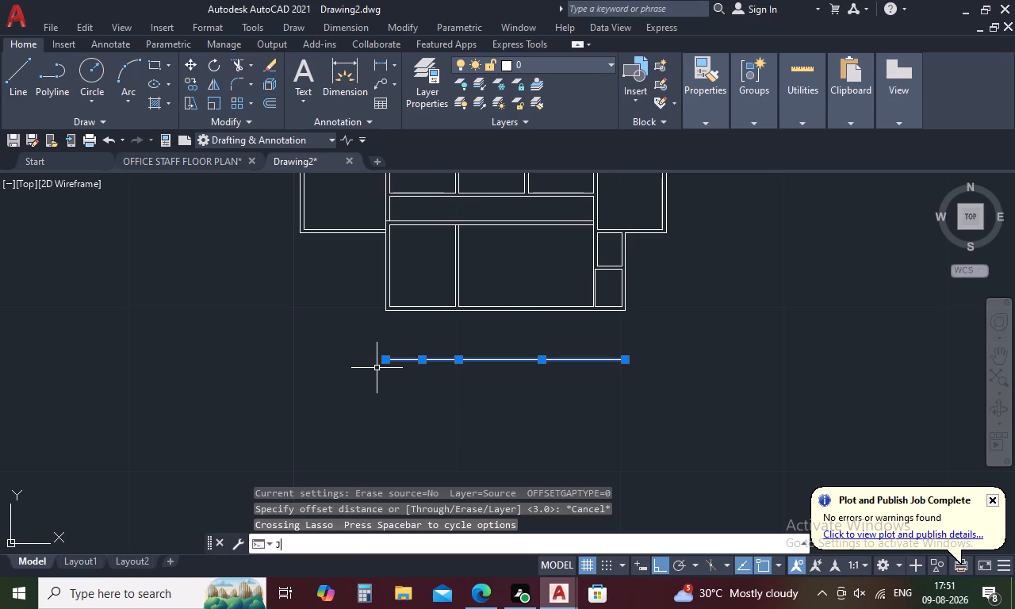
key(space)
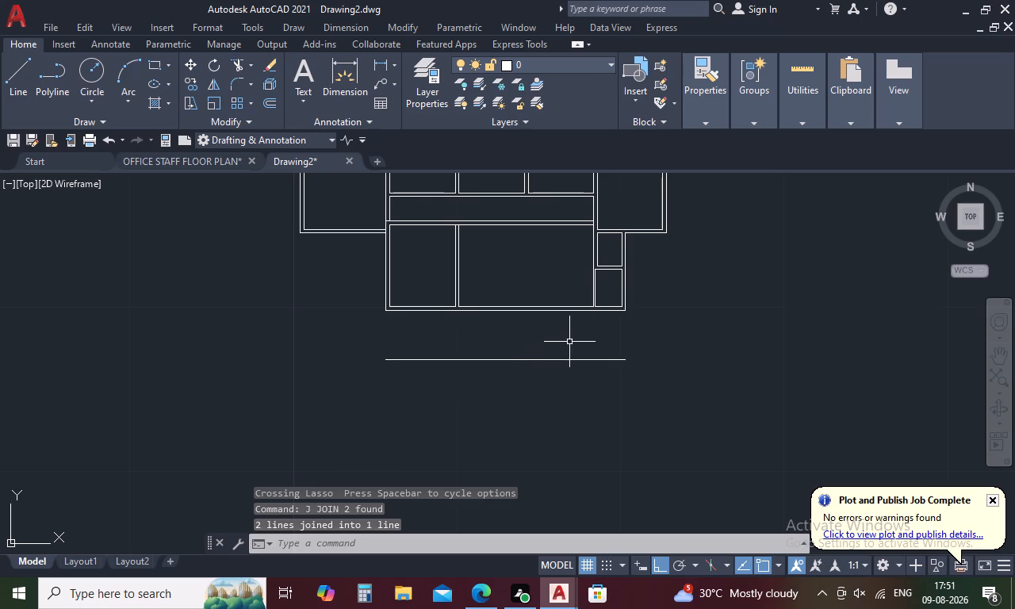
key(Escape)
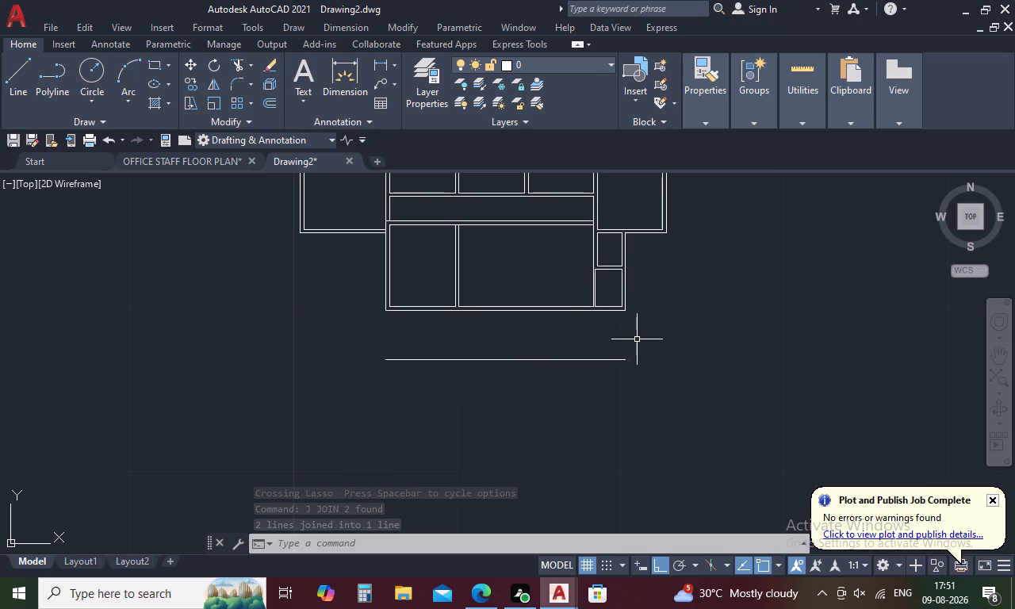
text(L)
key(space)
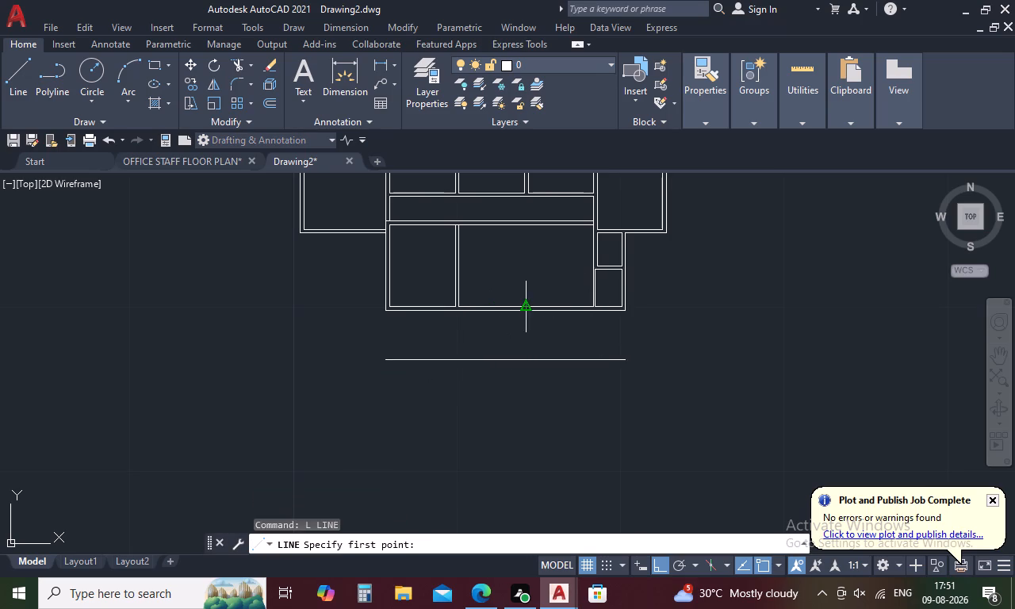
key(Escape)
Join the two segments of the southern rooms' outer south wall line into one line.
click(520, 311)
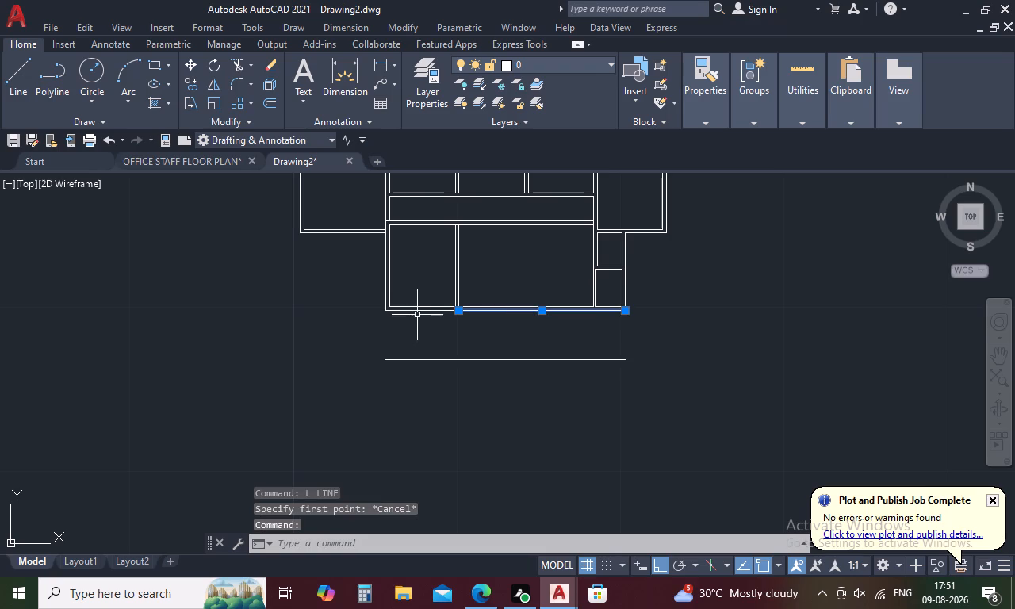
click(421, 308)
text(J)
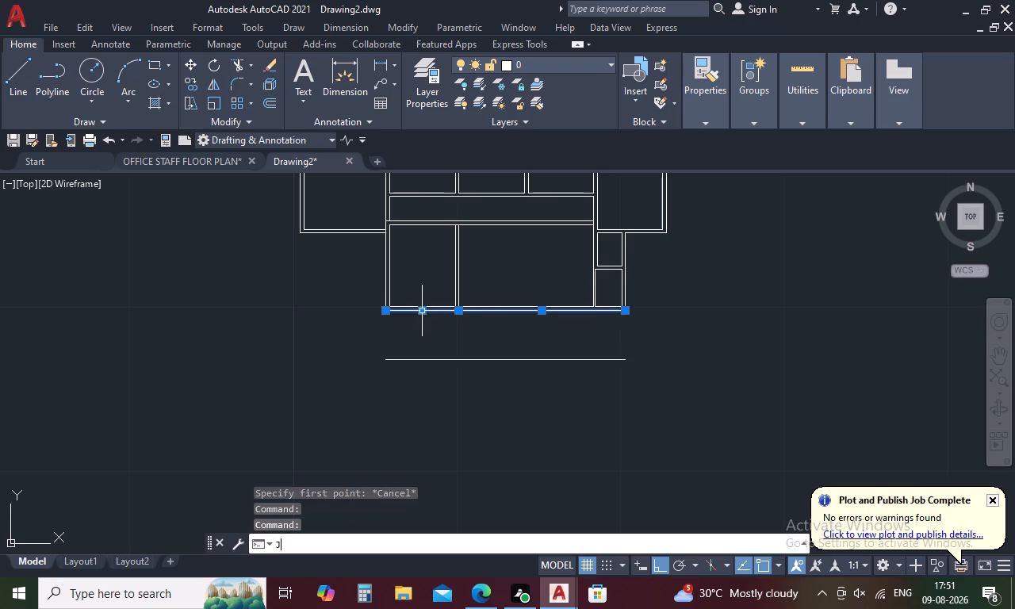
key(space)
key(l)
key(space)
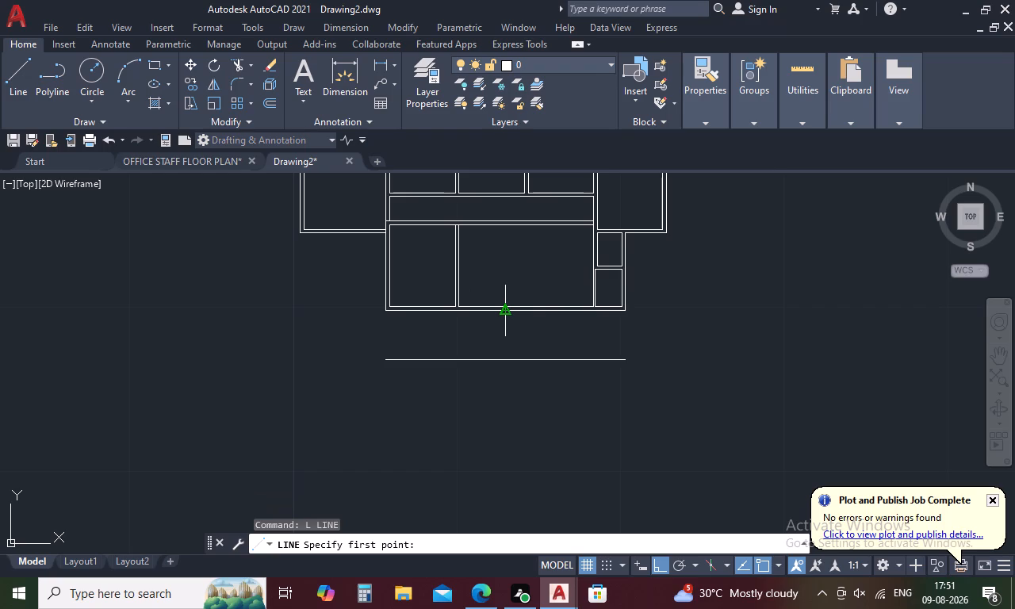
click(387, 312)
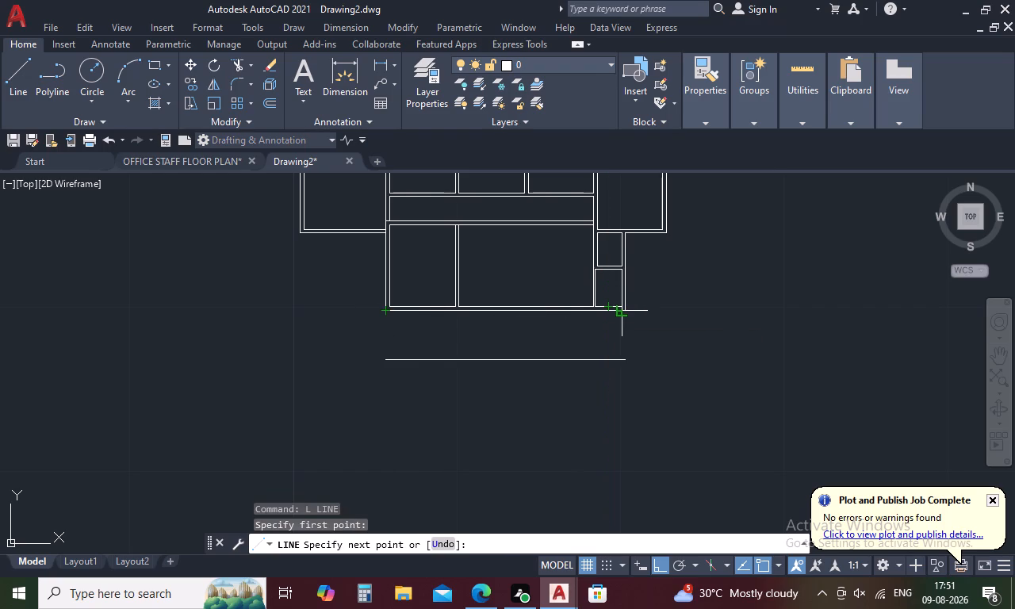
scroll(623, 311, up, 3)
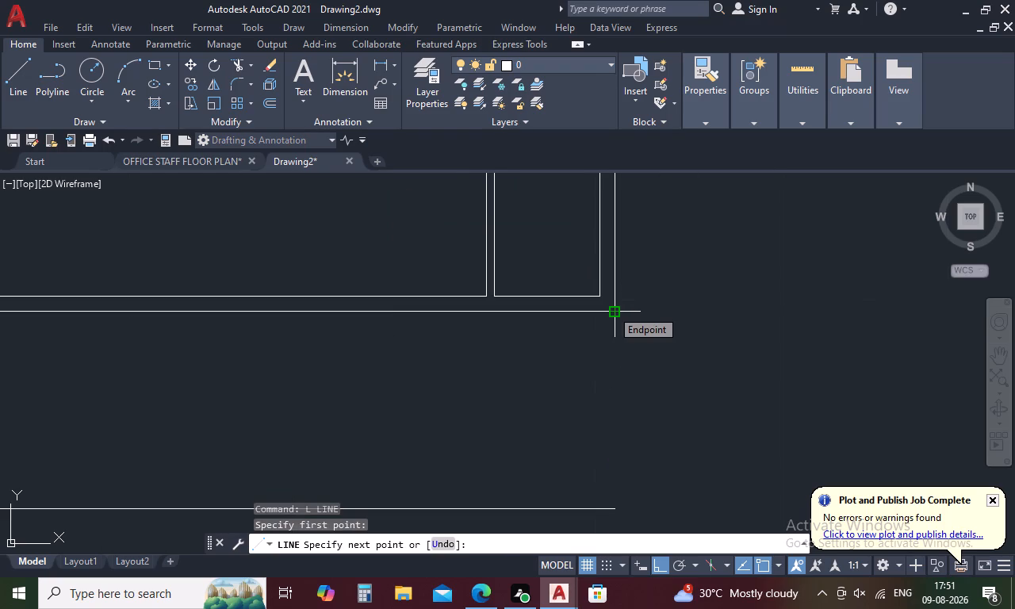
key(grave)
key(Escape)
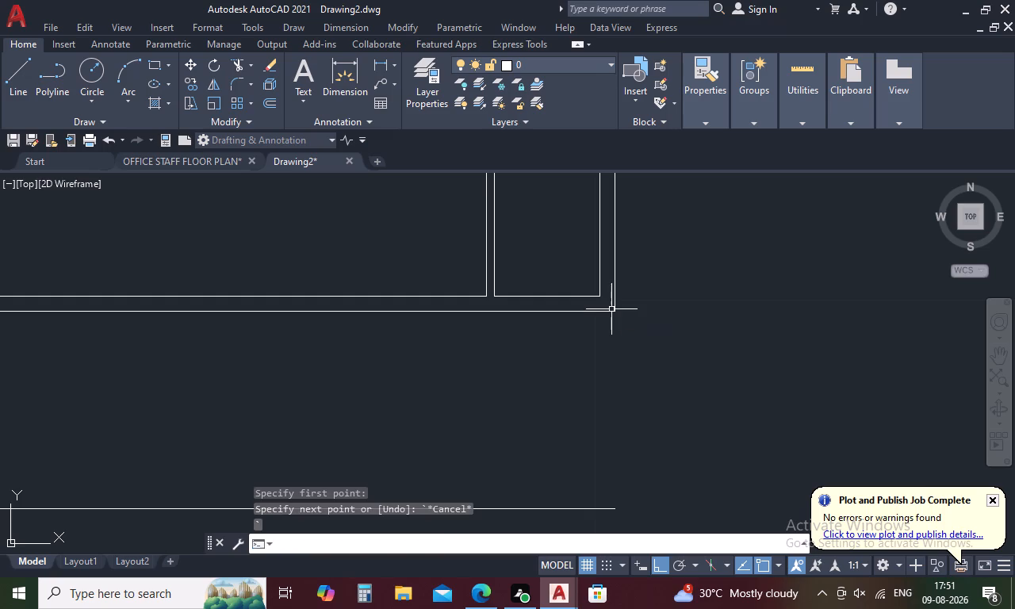
Measure the length of the southern rooms' outer south wall line between its east and west corners.
key(f)
key(BackSpace)
key(d)
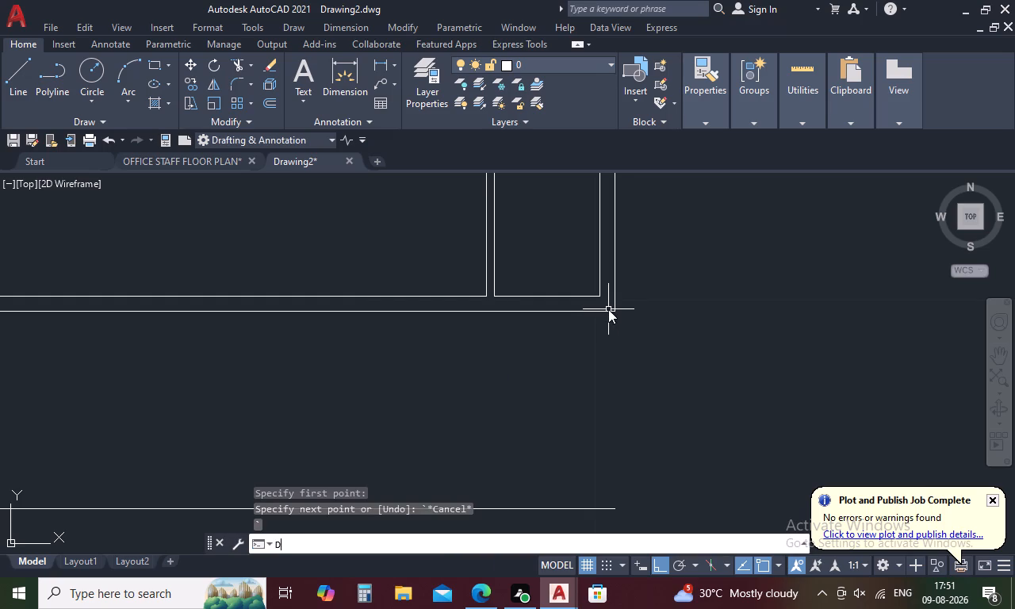
text(I)
key(space)
click(610, 312)
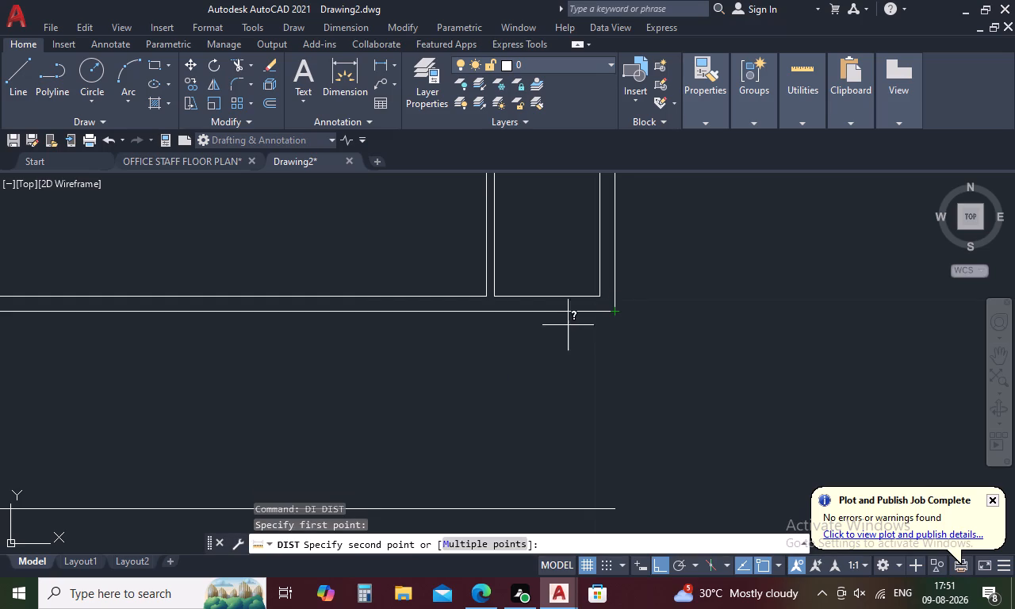
middle_drag(532, 331, 871, 356)
middle_drag(210, 355, 419, 374)
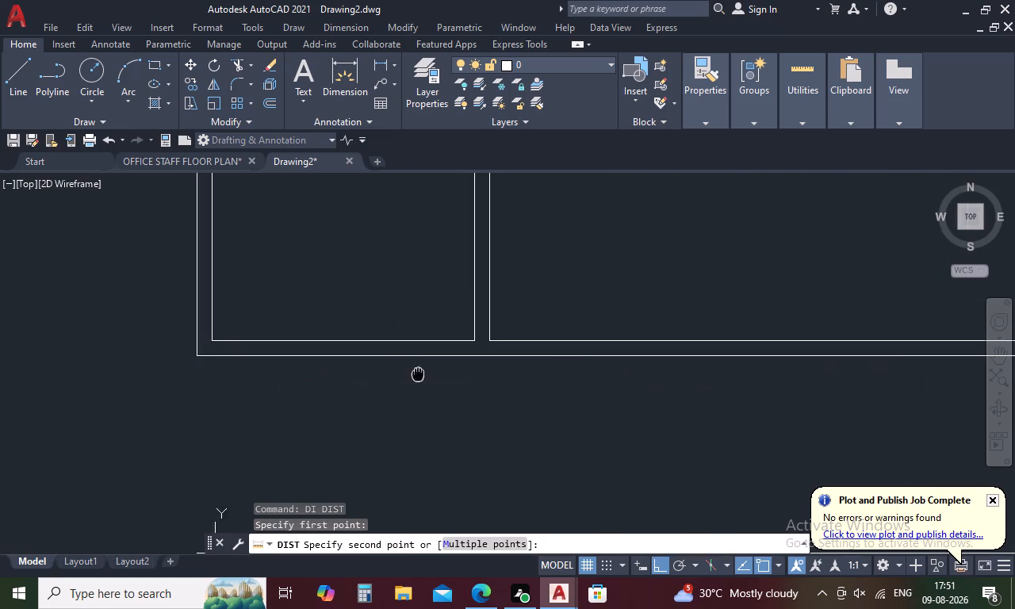
middle_drag(419, 374, 420, 374)
click(201, 355)
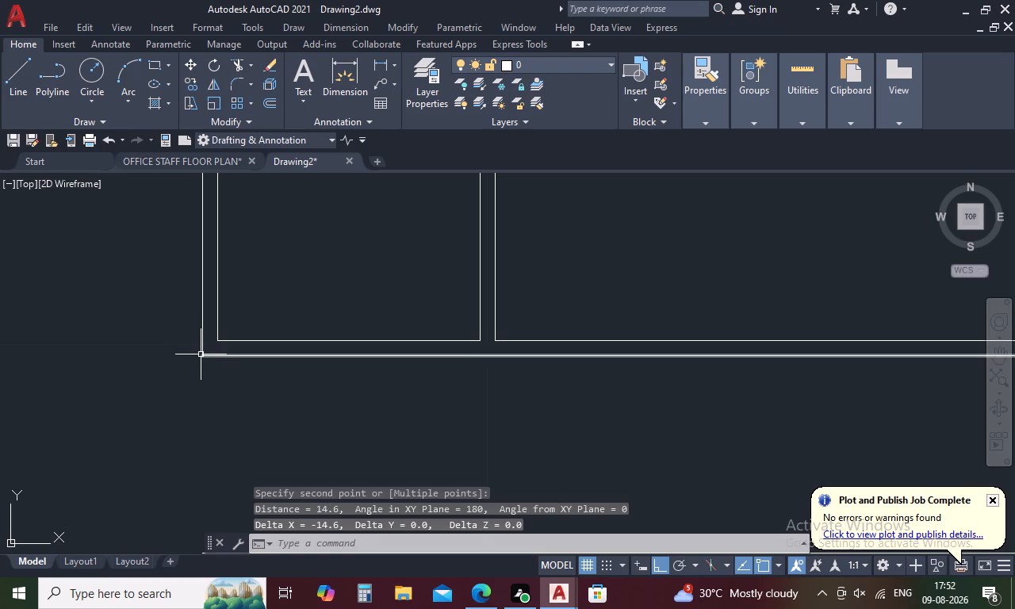
Draw a line from the building's southwest corner south to the west end of the 3-deep southern area's south line.
scroll(335, 381, down, 2)
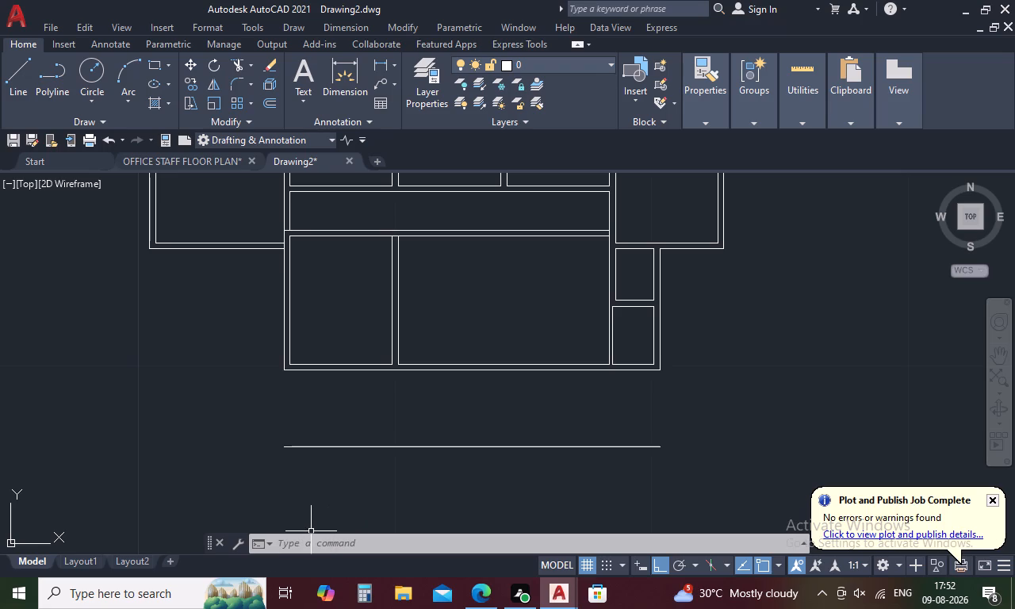
text(L)
key(space)
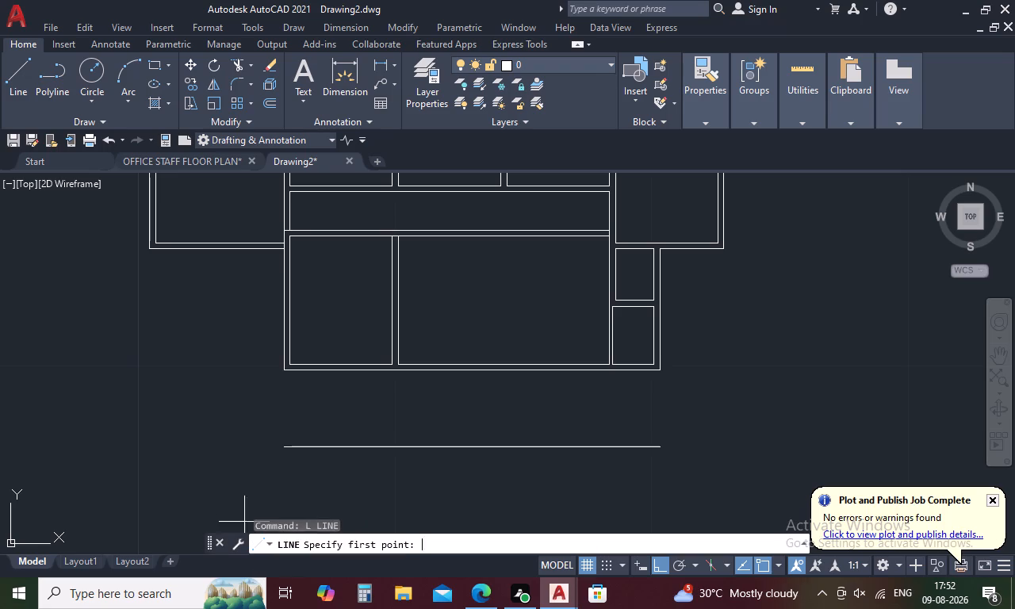
click(282, 368)
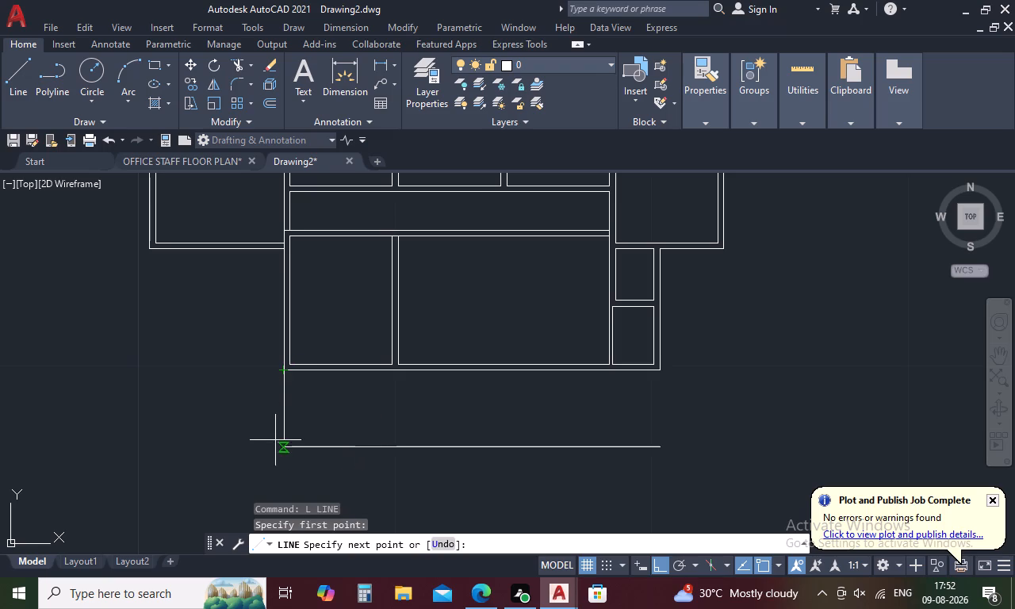
click(284, 451)
key(space)
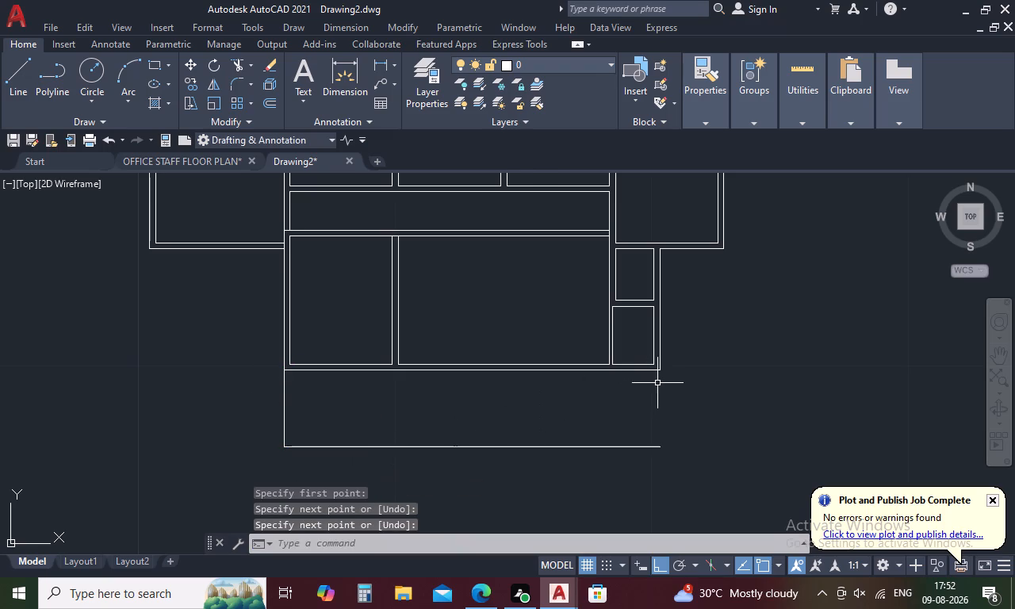
Copy the southern area's west edge line from the building's southwest corner to its southeast corner to close the east side.
drag(309, 408, 206, 434)
right_click(205, 433)
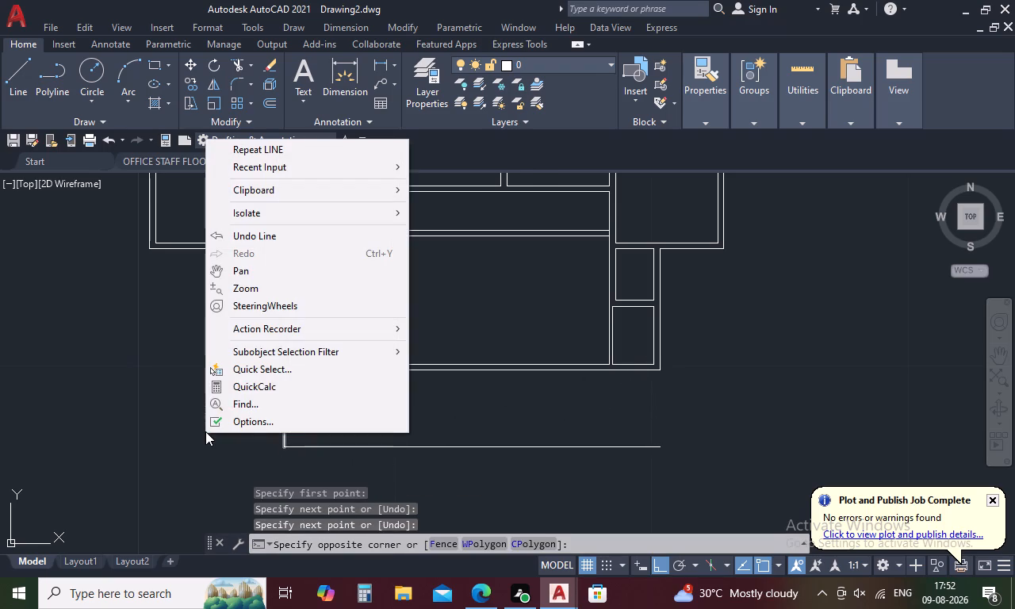
click(205, 431)
key(space)
key(space)
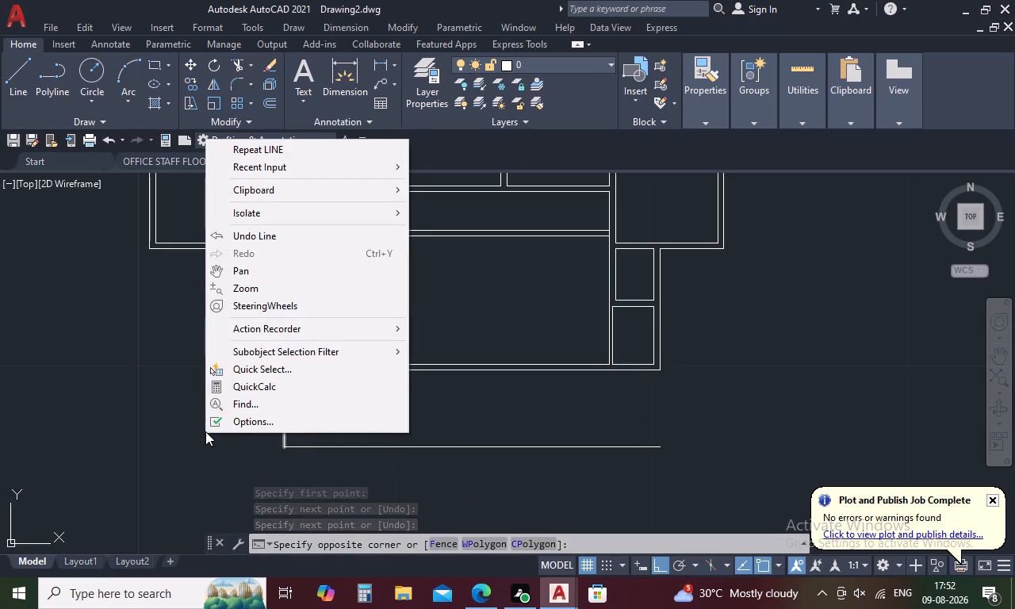
key(Escape)
click(205, 431)
right_click(212, 430)
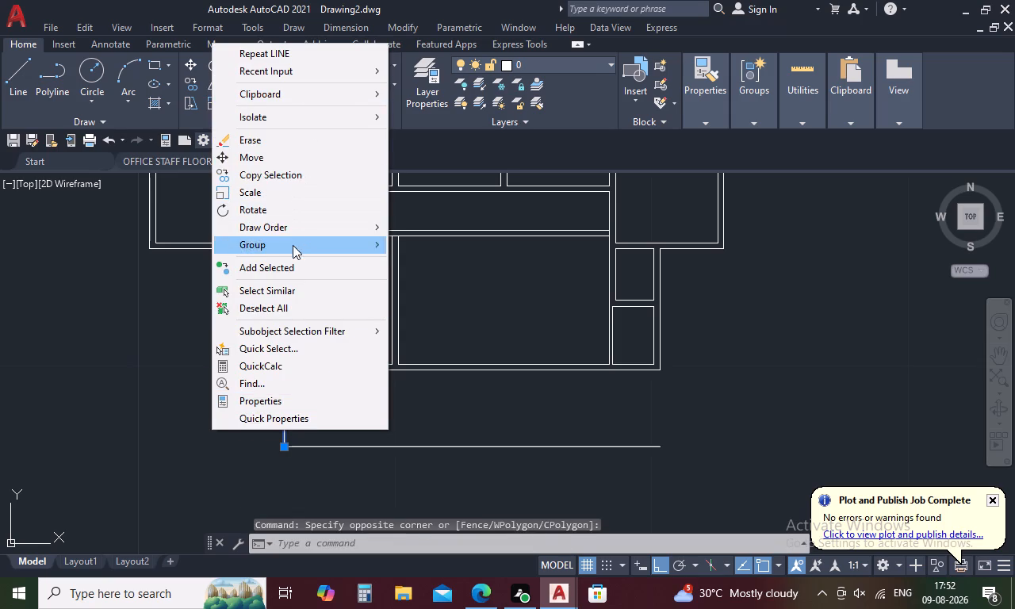
click(271, 176)
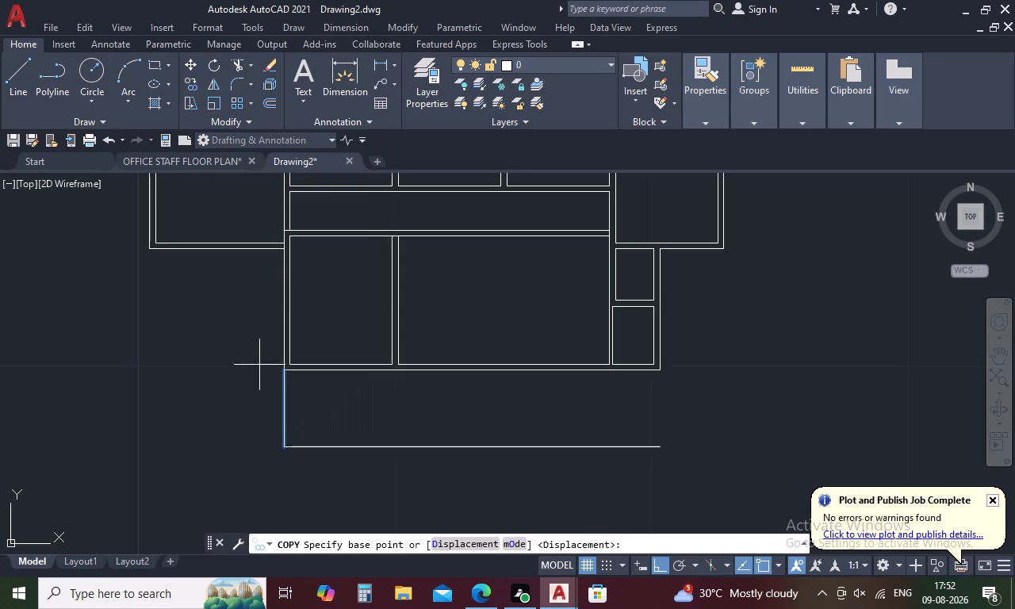
click(283, 370)
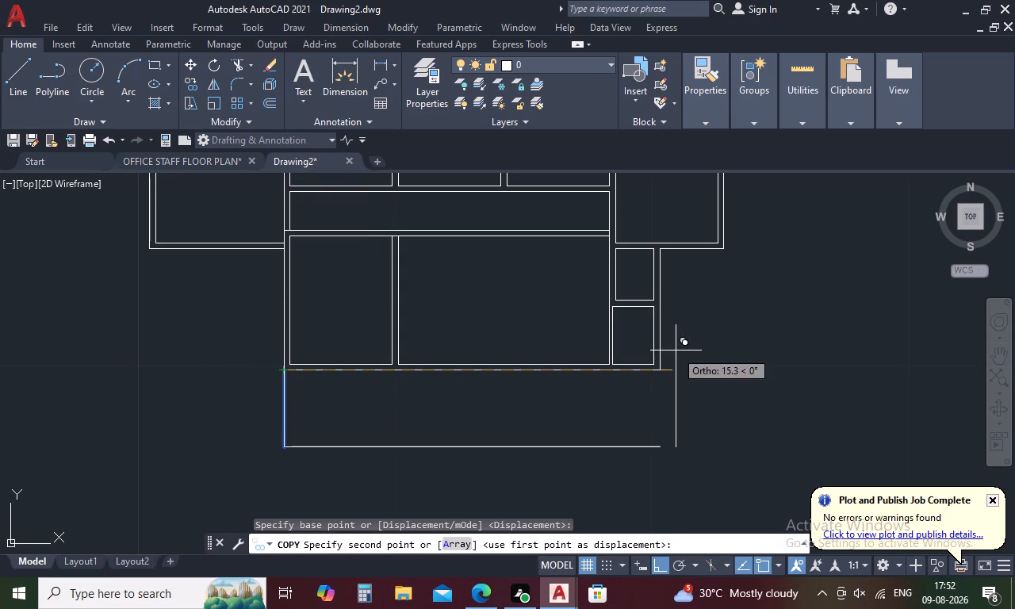
click(657, 372)
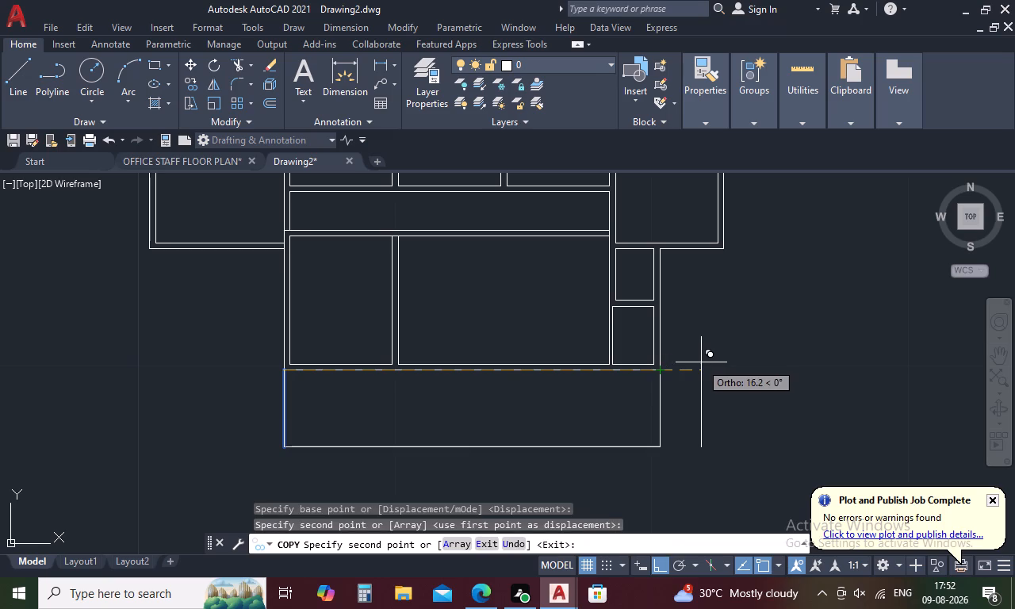
key(Escape)
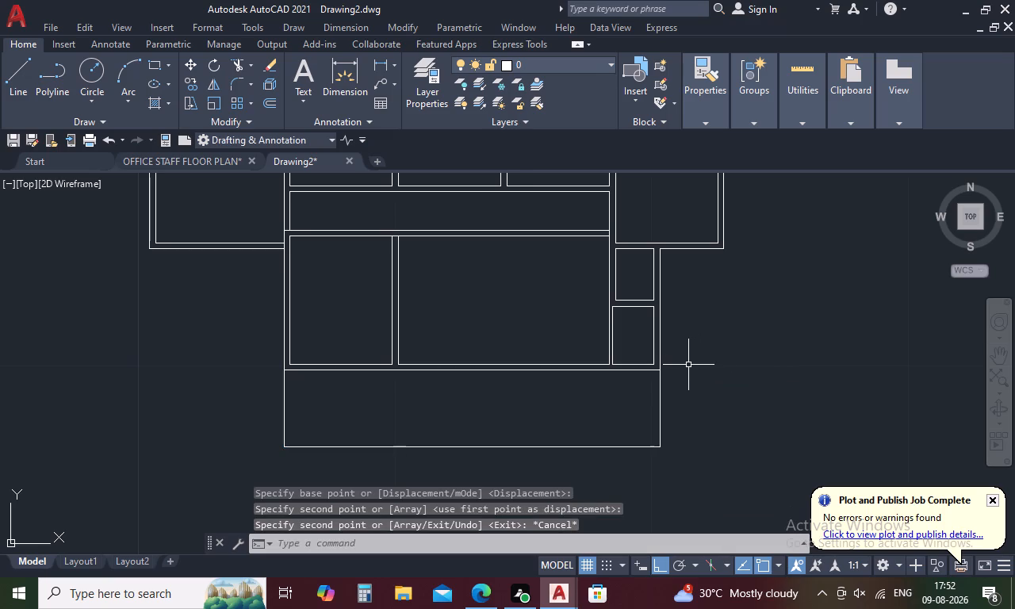
Offset the southern area's west and east edge lines 2 inward.
key(o)
key(space)
text(2)
key(space)
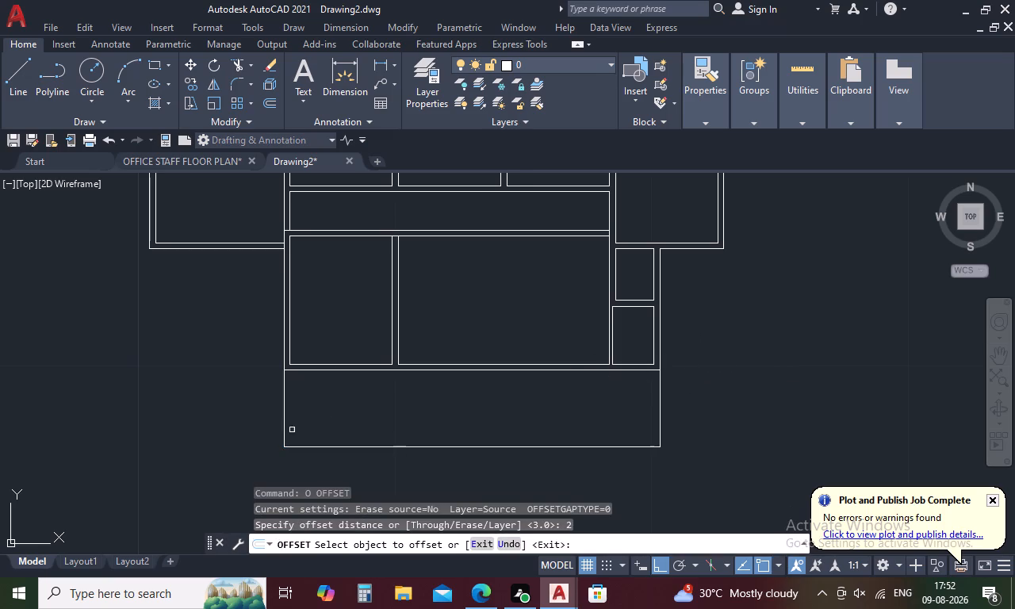
click(283, 420)
click(373, 398)
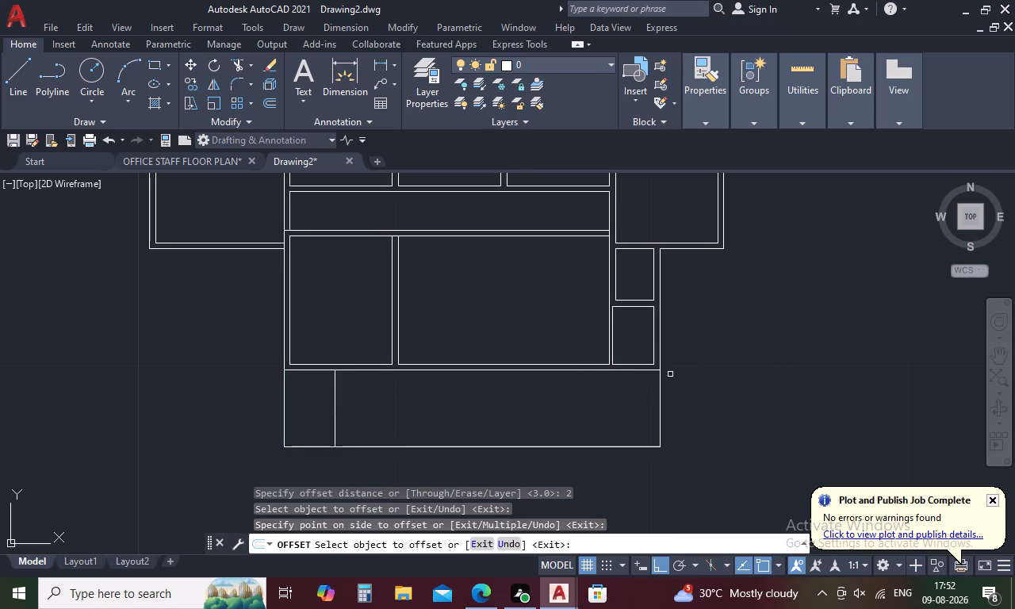
click(661, 388)
click(521, 419)
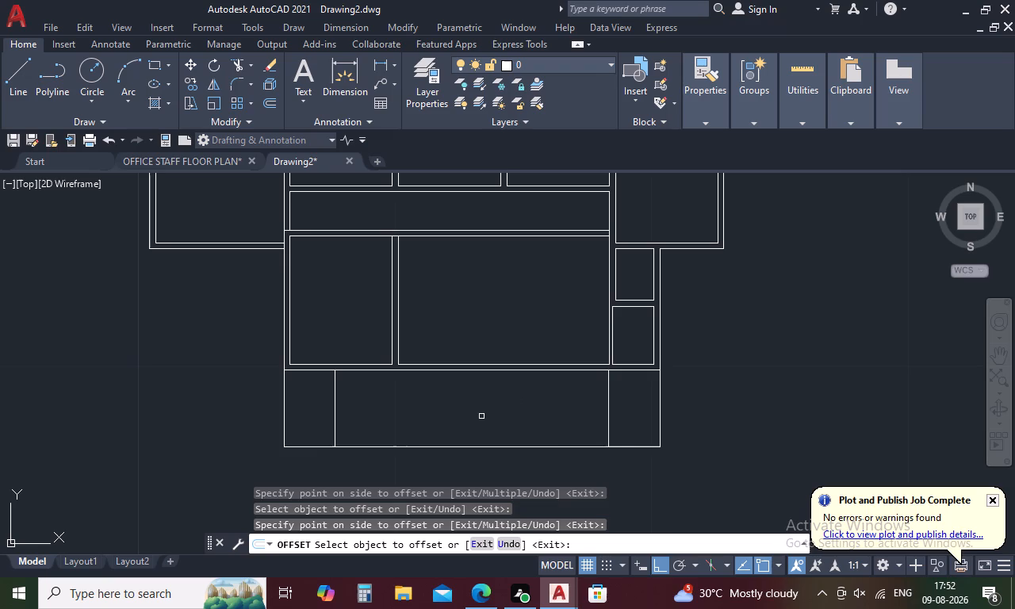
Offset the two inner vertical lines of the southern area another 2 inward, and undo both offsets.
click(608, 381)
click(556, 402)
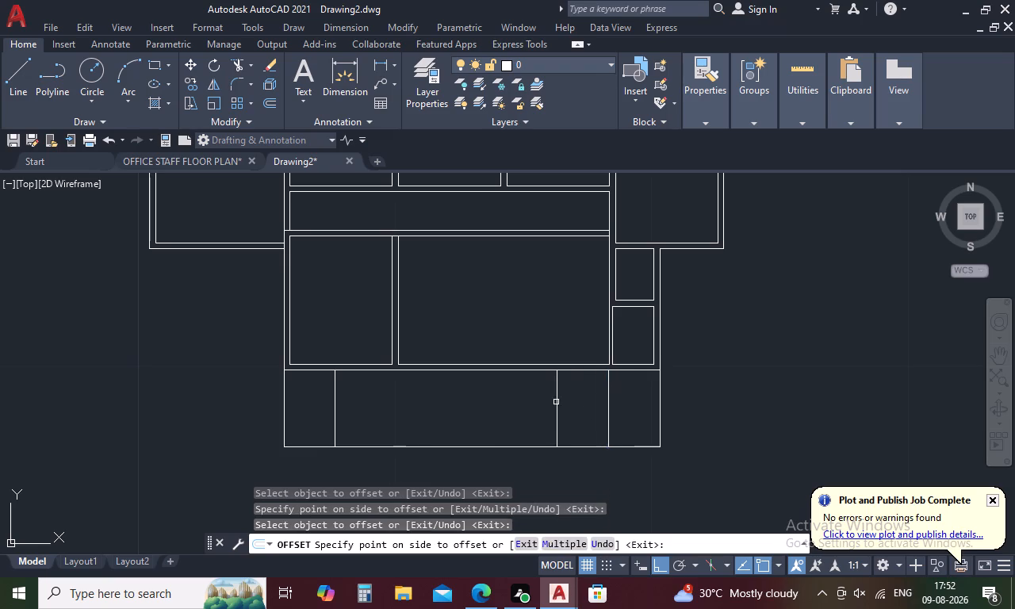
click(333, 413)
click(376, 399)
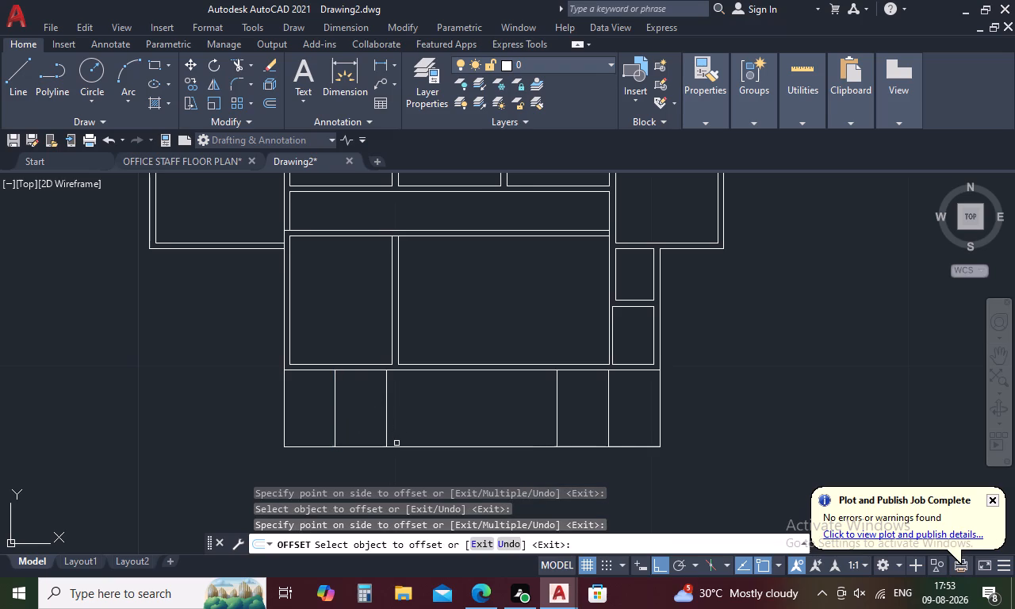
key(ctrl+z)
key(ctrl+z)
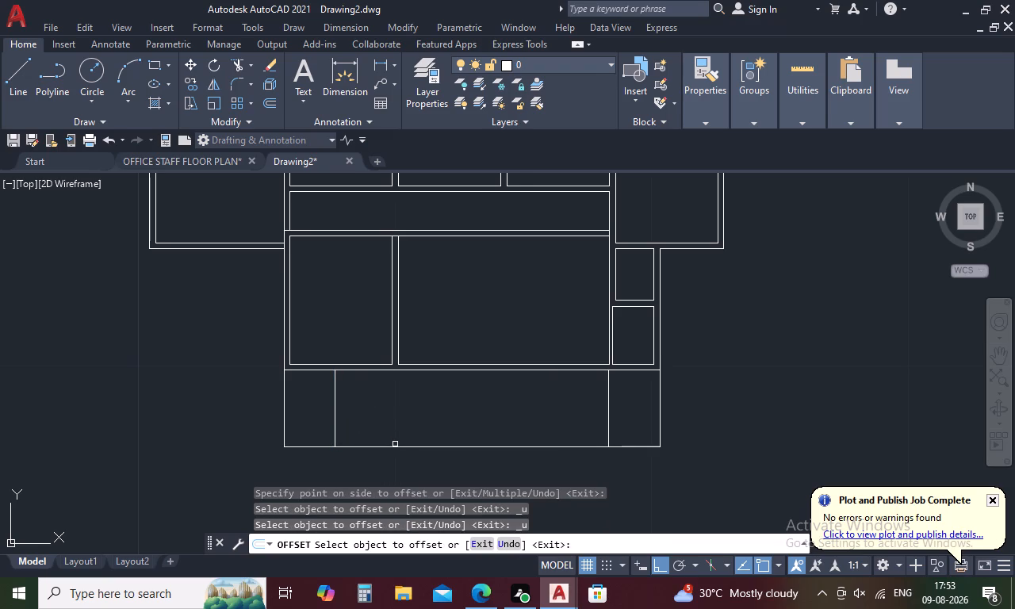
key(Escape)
Offset the two inner vertical lines of the southern area 1.5 further inward.
key(space)
key(space)
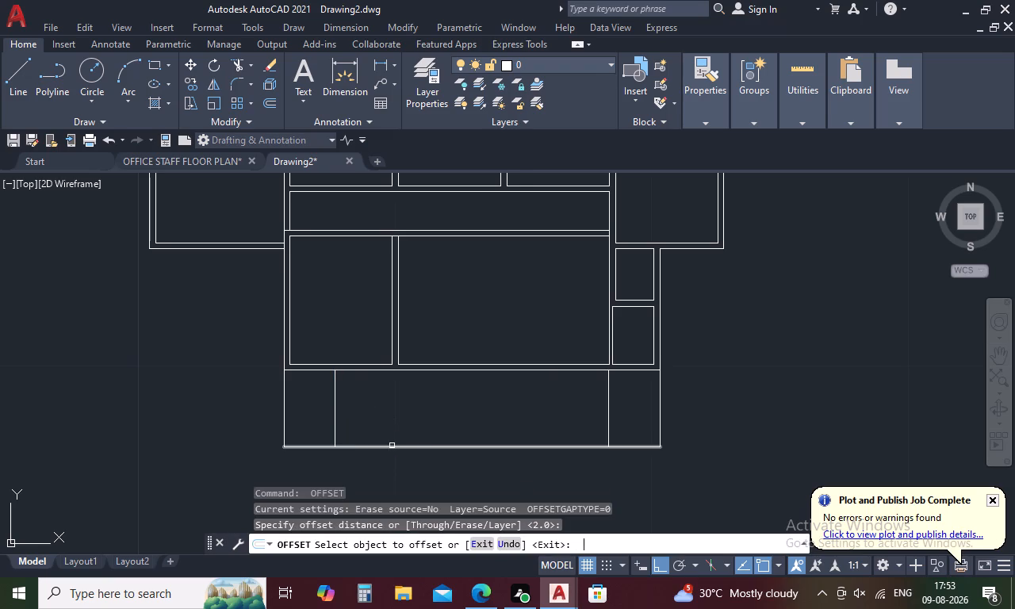
key(space)
key(space)
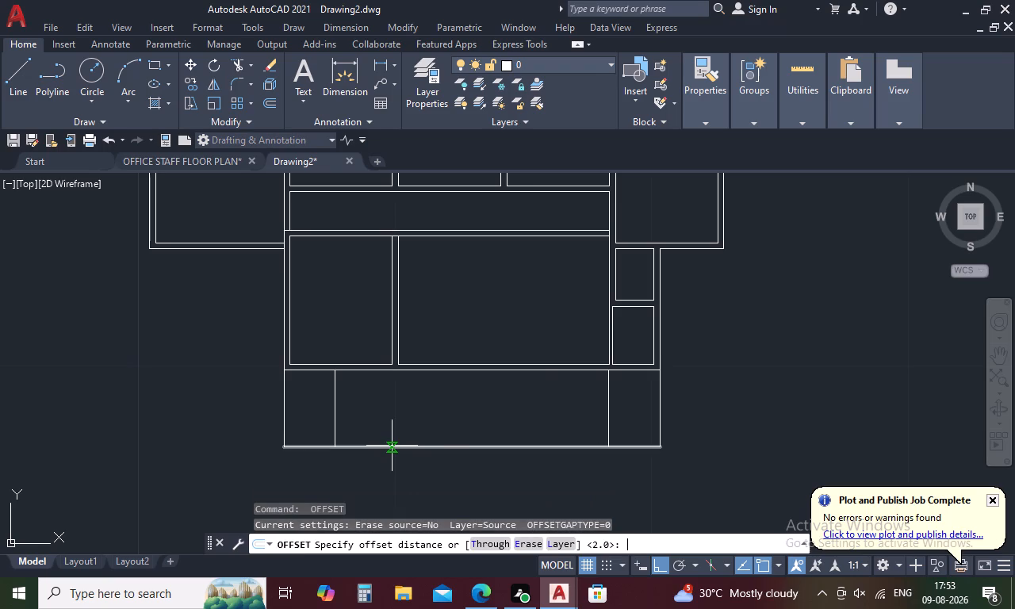
text(1.)
text(5)
key(space)
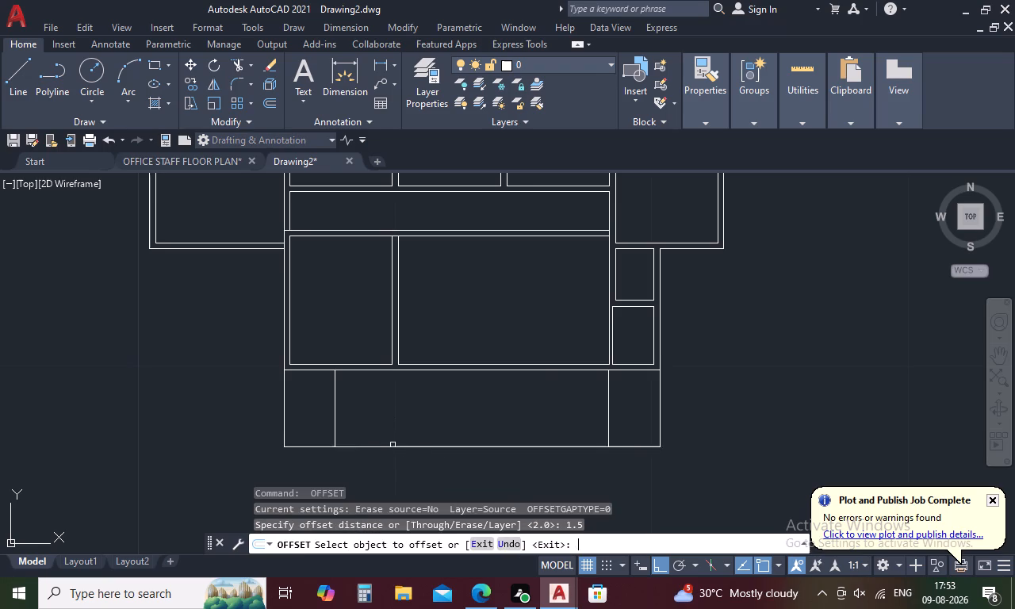
click(334, 408)
click(377, 396)
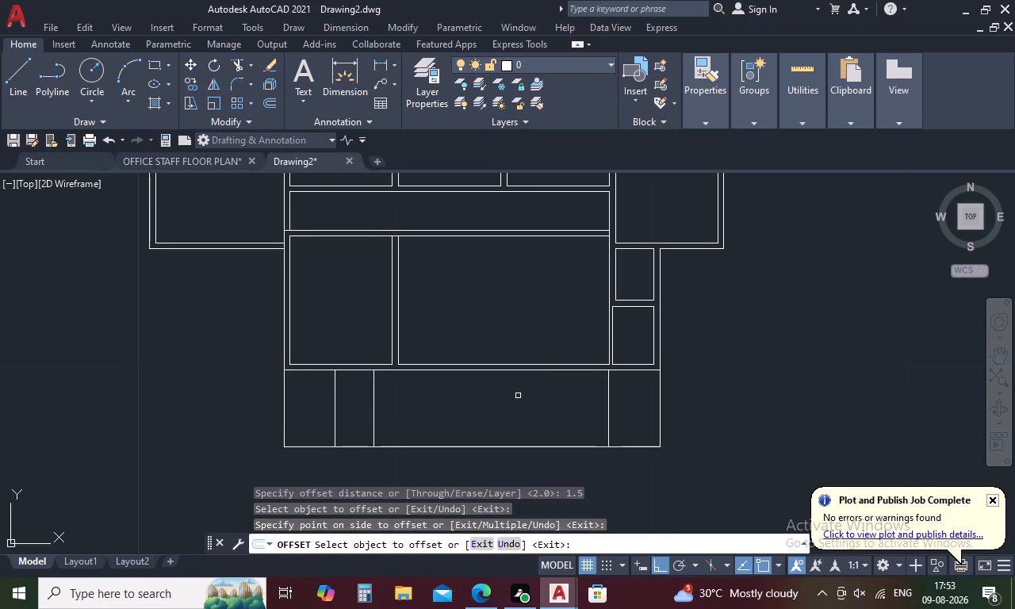
click(607, 379)
click(549, 395)
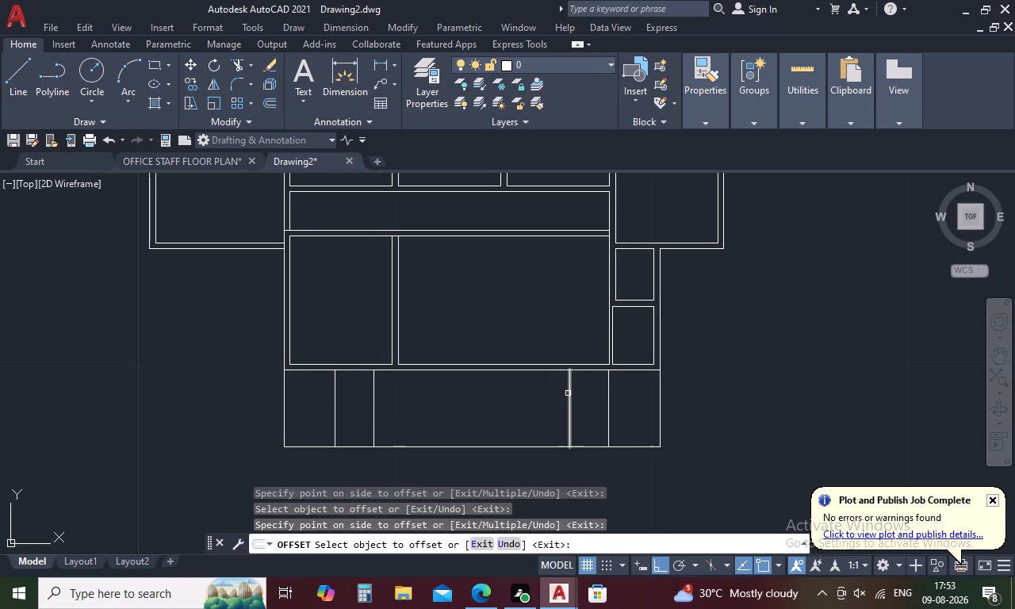
key(Escape)
Trim away the southern area's outermost west and east edge lines and the south edge segments of the two outer bays.
key(t)
text(R)
key(space)
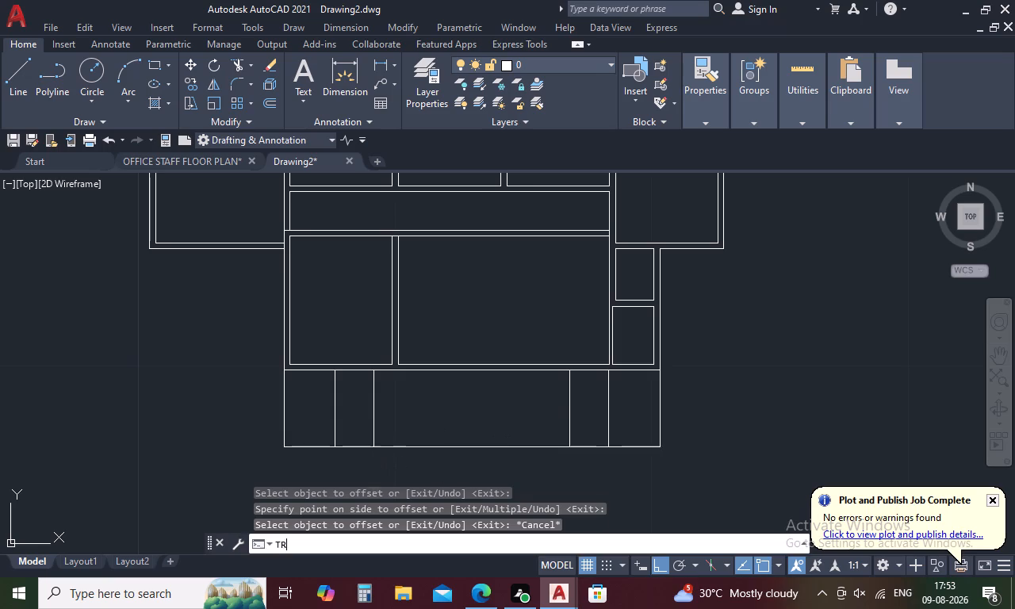
drag(262, 395, 323, 466)
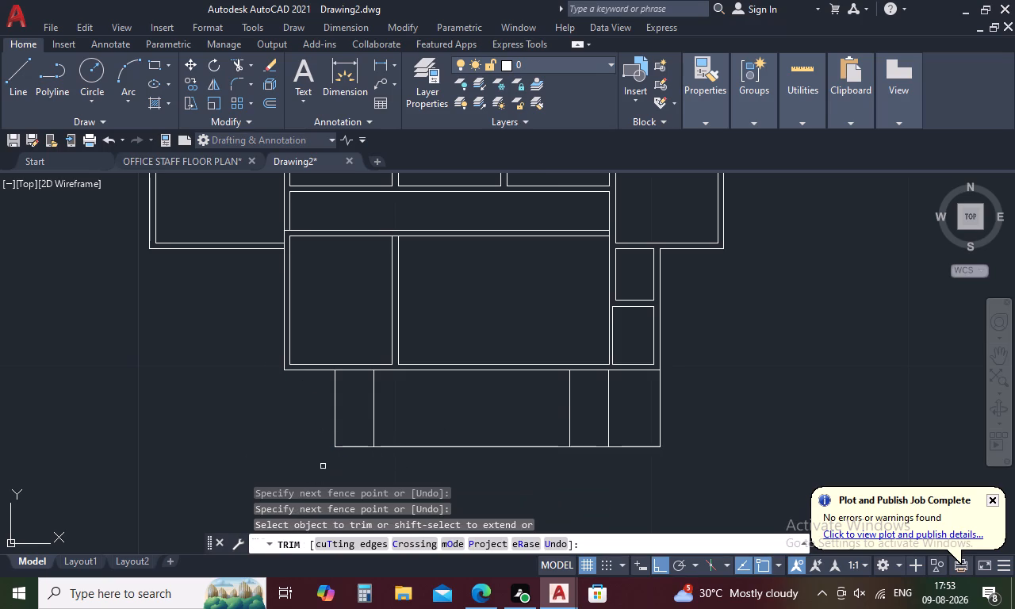
drag(670, 400, 642, 455)
key(Escape)
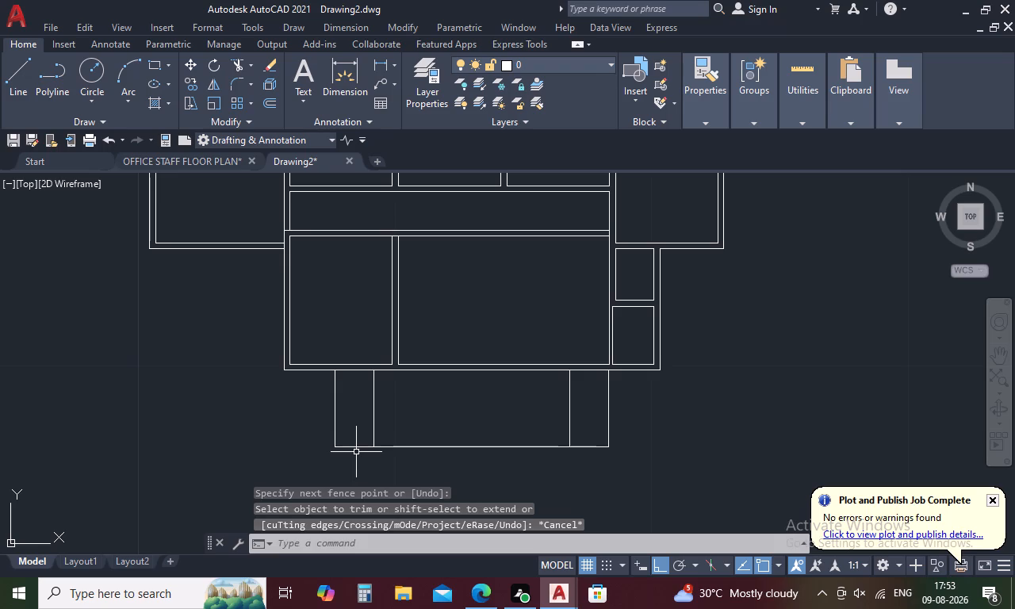
Trim the south edge segments across the two 1.5-wide bays, leaving only the segment along the central bay.
text(TR)
key(space)
drag(356, 431, 356, 433)
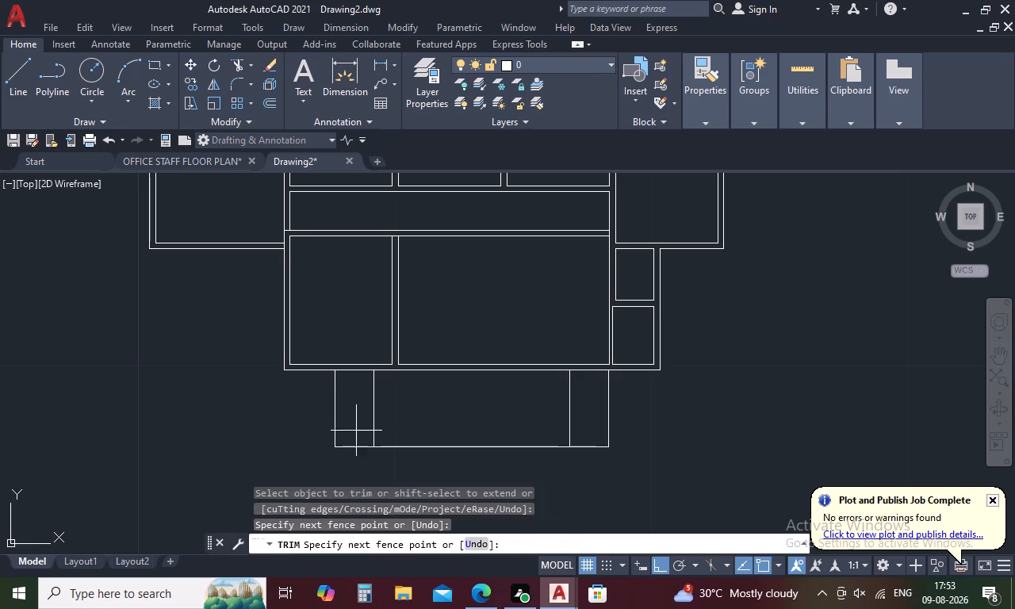
drag(356, 433, 358, 450)
drag(596, 430, 594, 467)
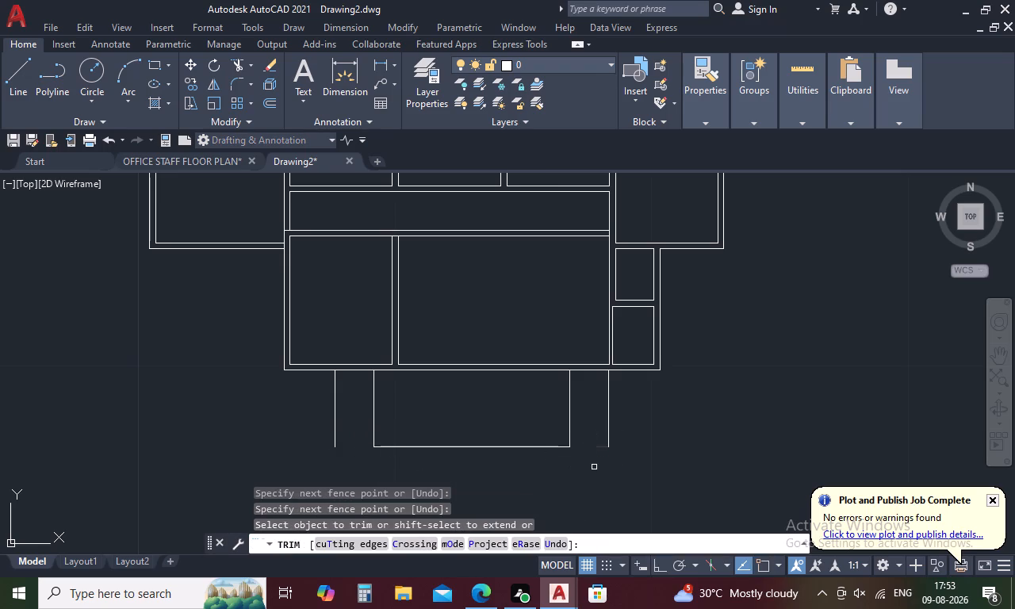
key(Escape)
key(Escape)
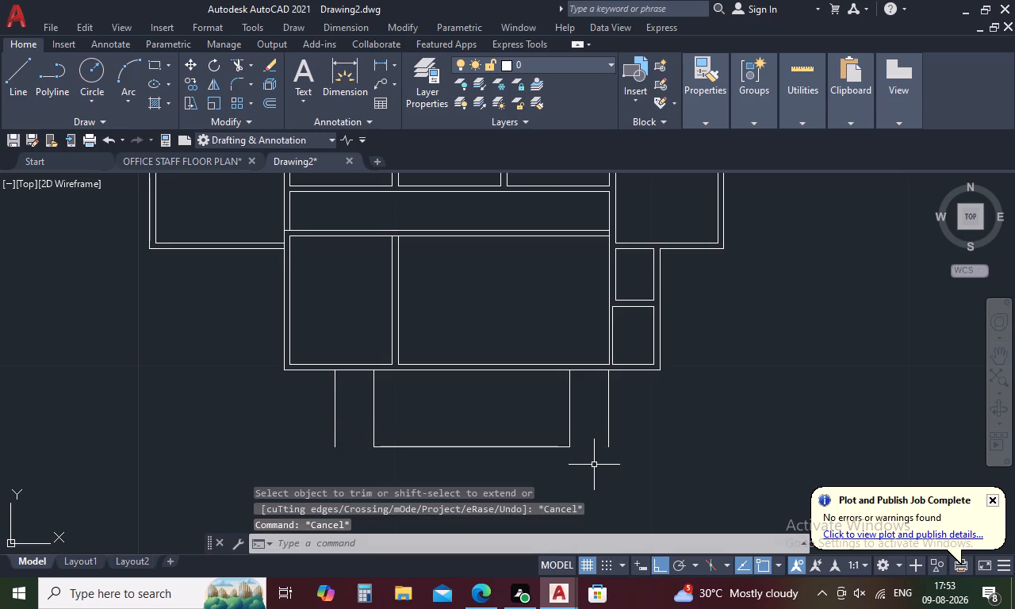
Offset the central bay's south edge line 0.25 southward, and offset the new line 0.25 south again.
middle_drag(527, 472, 509, 391)
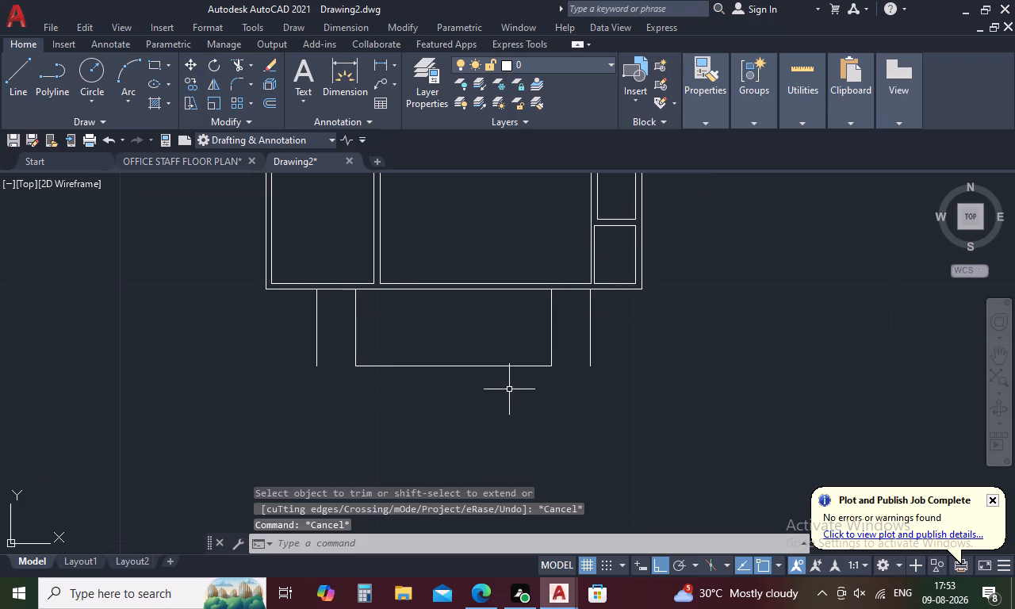
key(Escape)
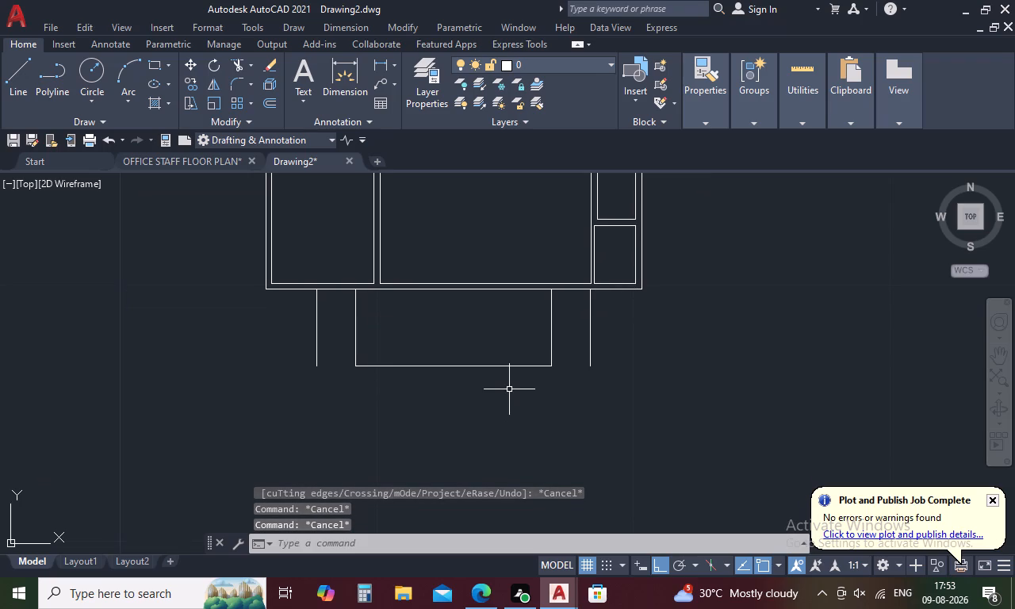
key(o)
key(space)
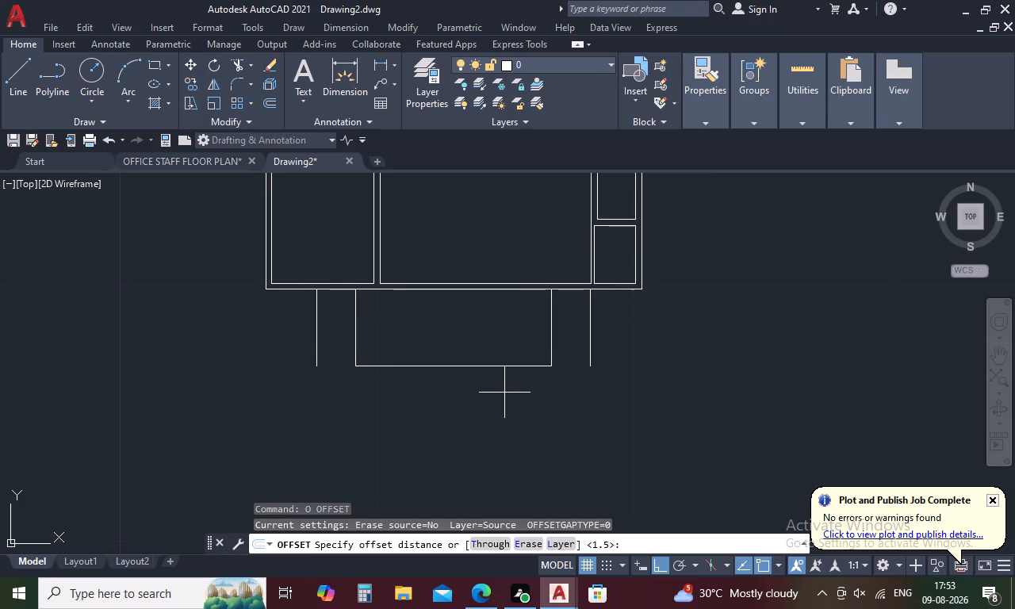
key(period)
text(25)
key(space)
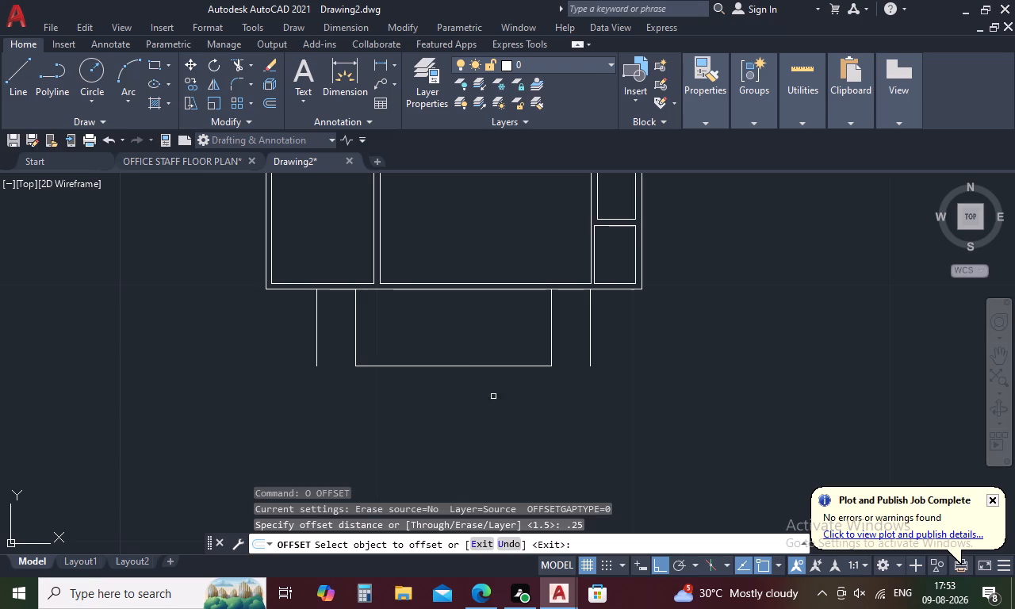
click(467, 368)
click(468, 392)
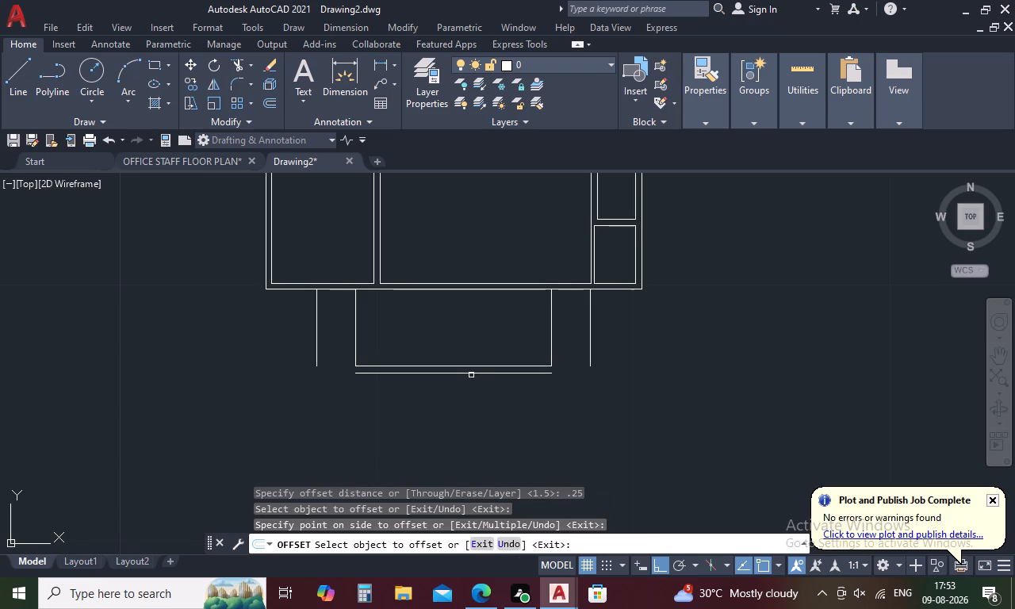
click(471, 375)
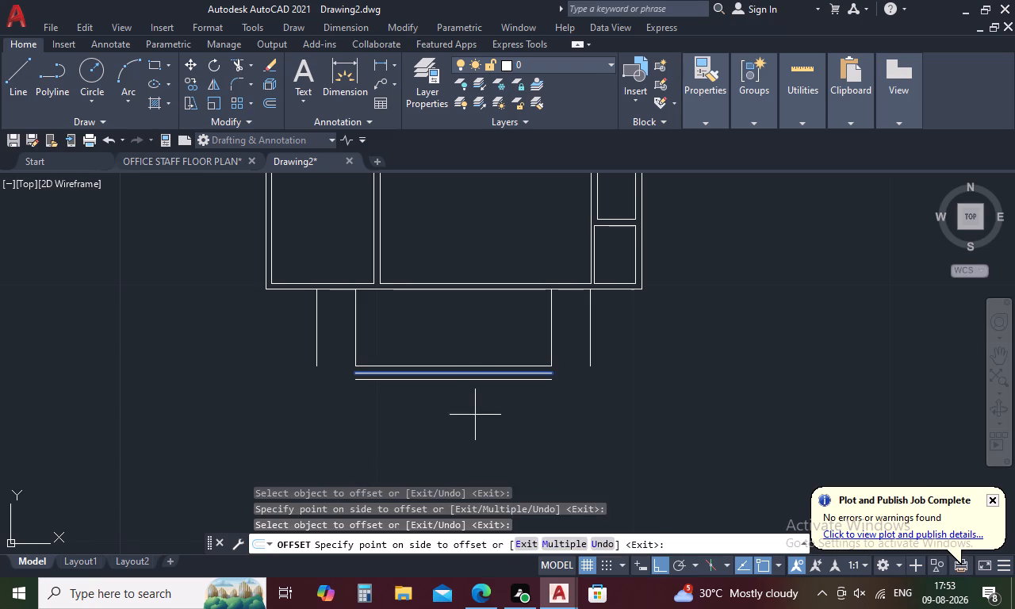
click(476, 416)
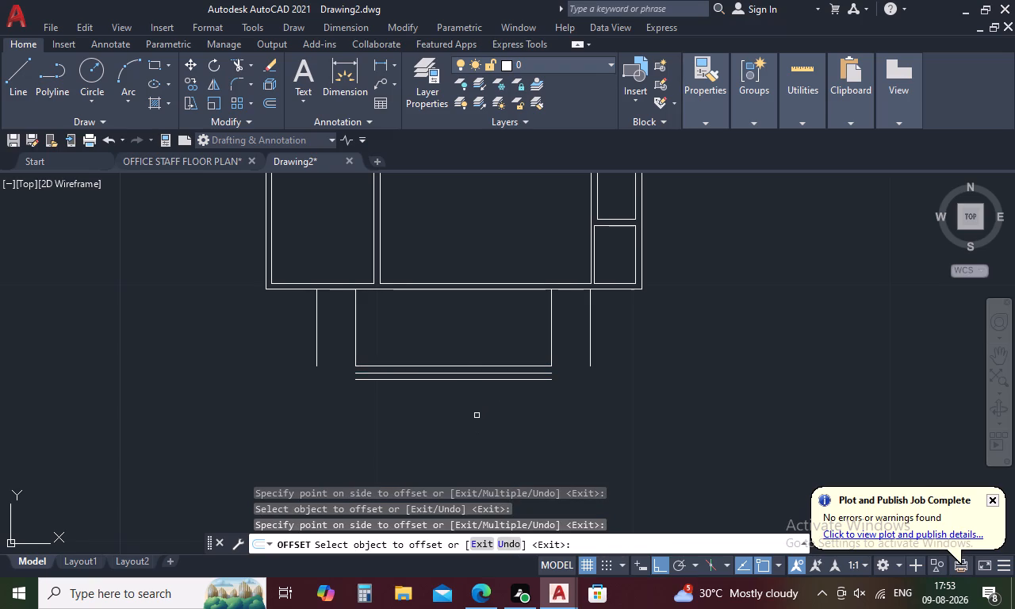
key(Escape)
Extend the central bay's west and east side lines south to the outermost offset line.
key(e)
key(x)
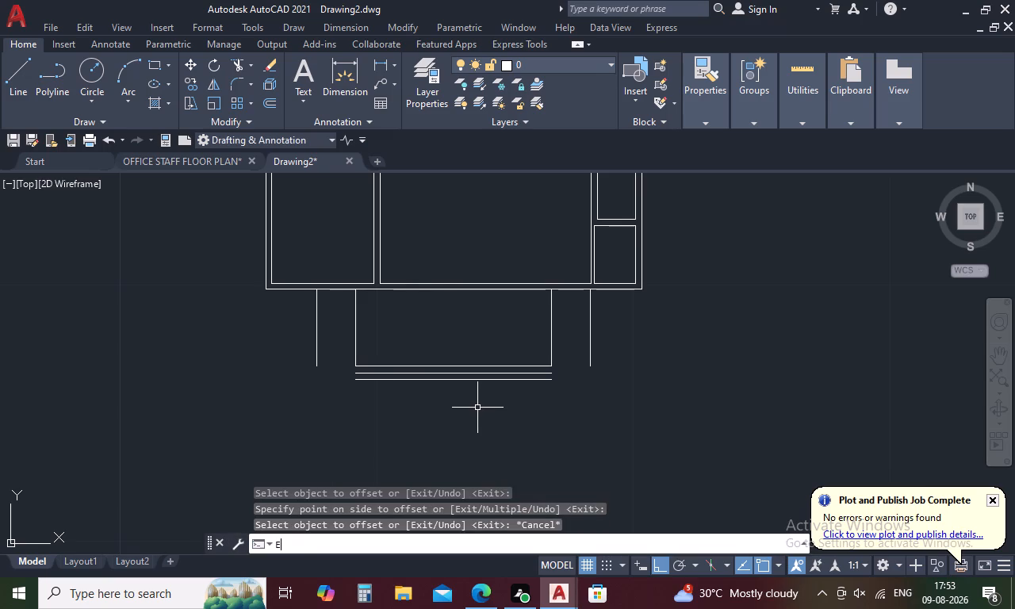
key(space)
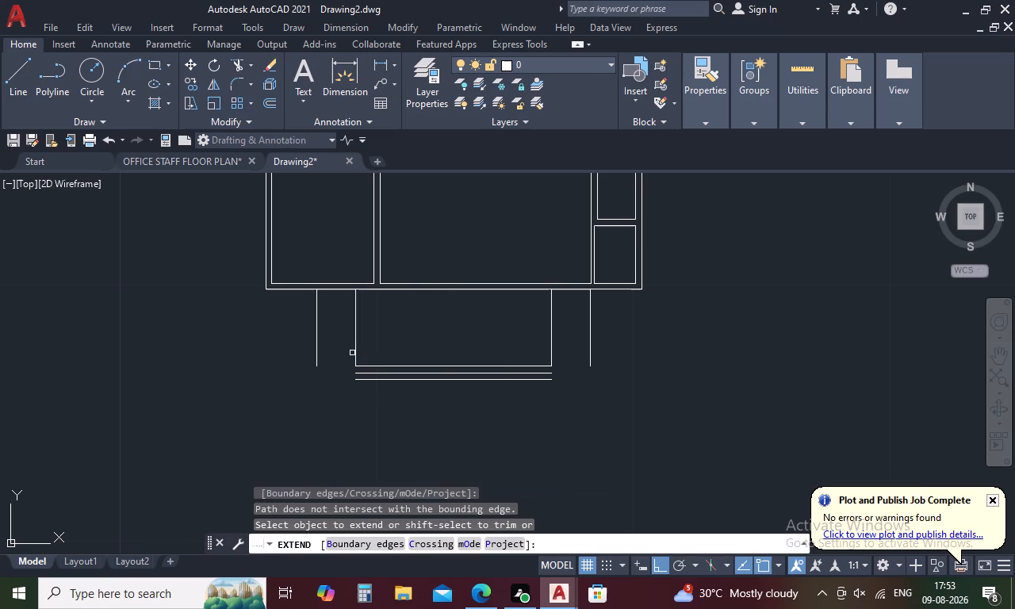
click(357, 347)
click(357, 355)
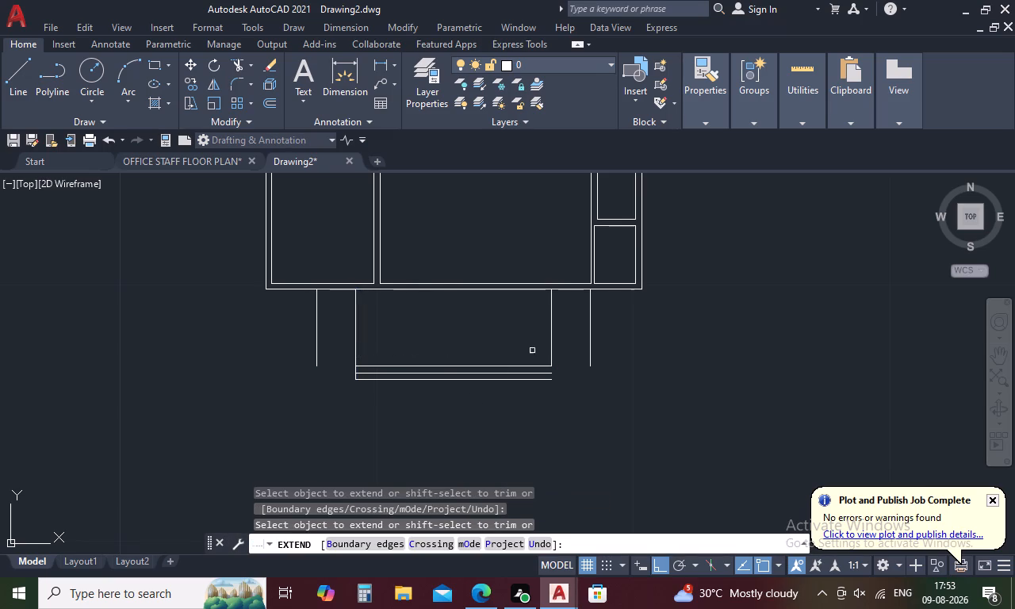
click(551, 358)
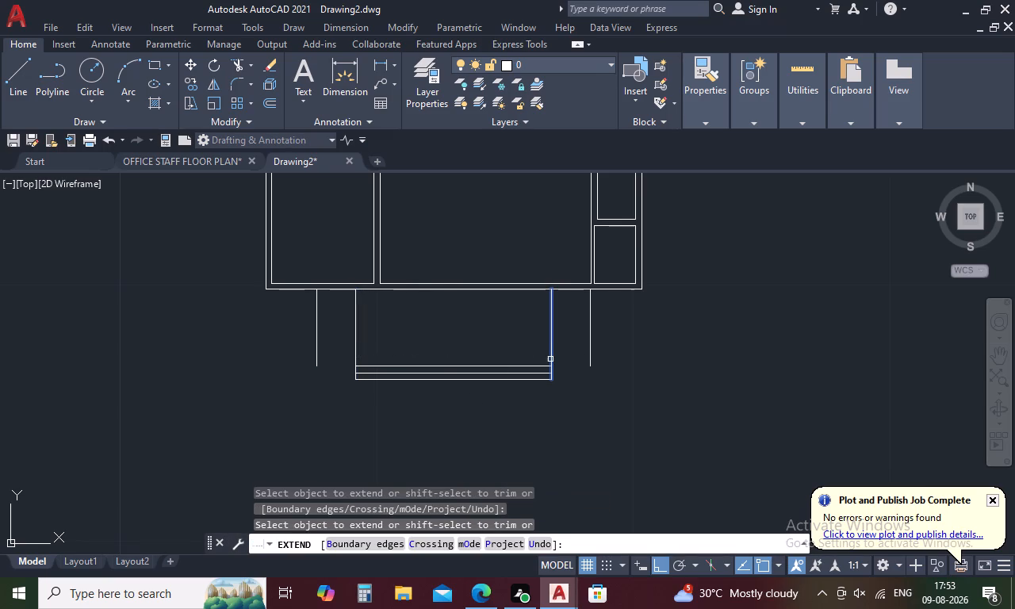
click(550, 357)
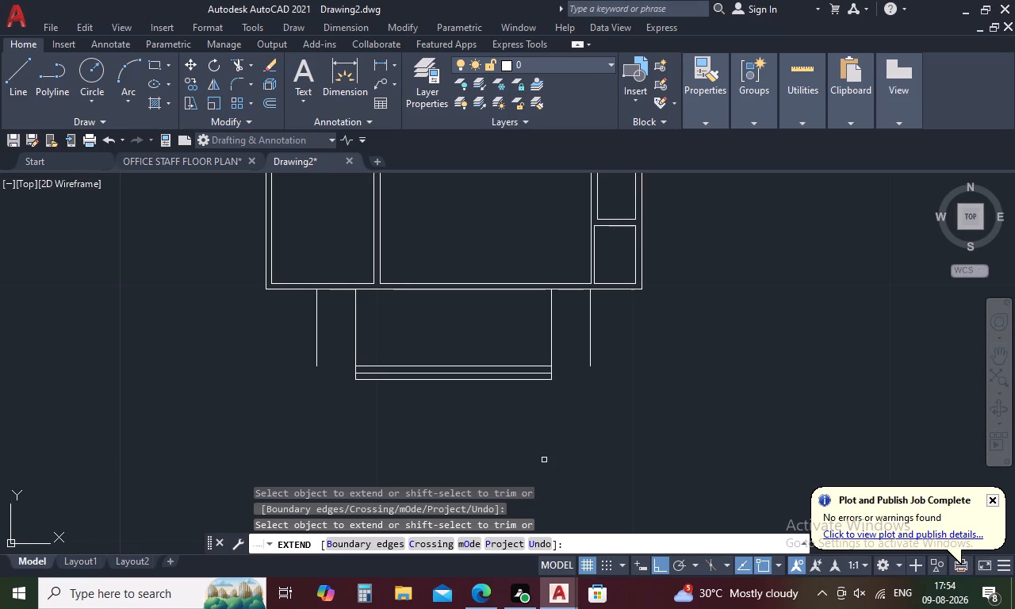
key(Escape)
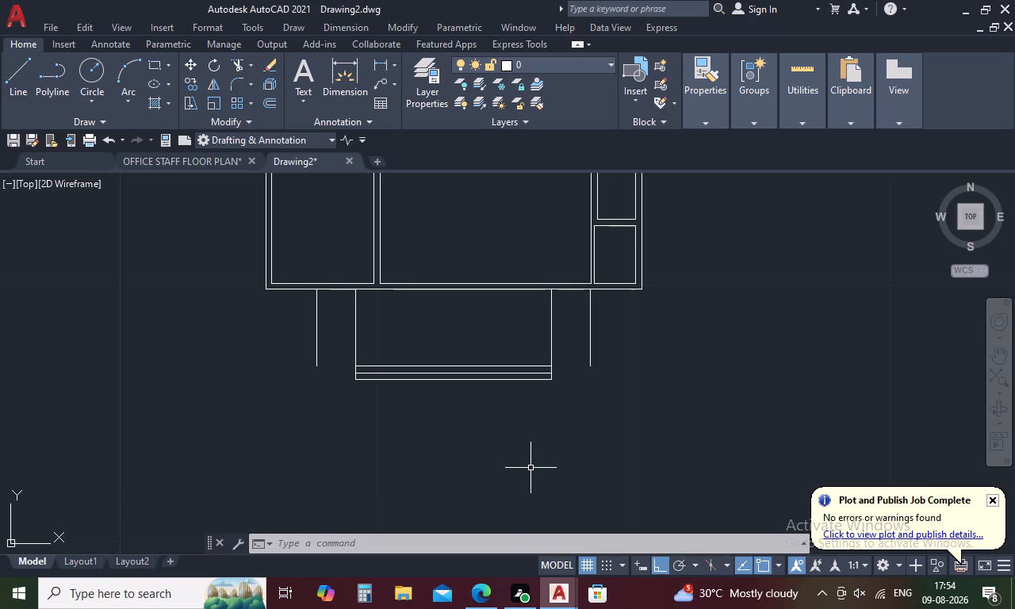
Offset the building's south wall line and the central bay's west and east side lines 0.12 outward.
text(O .12)
key(space)
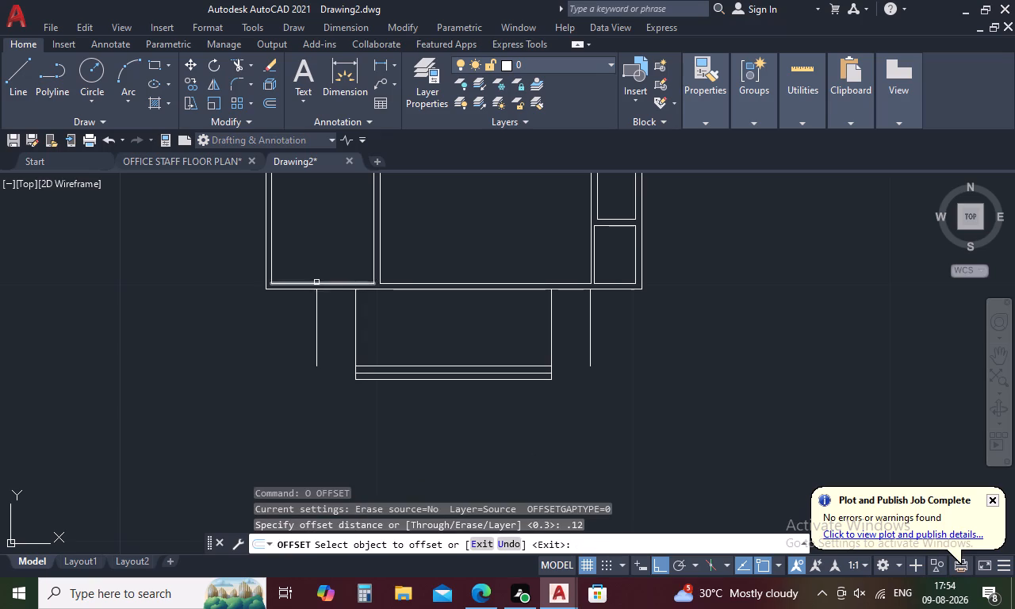
click(338, 289)
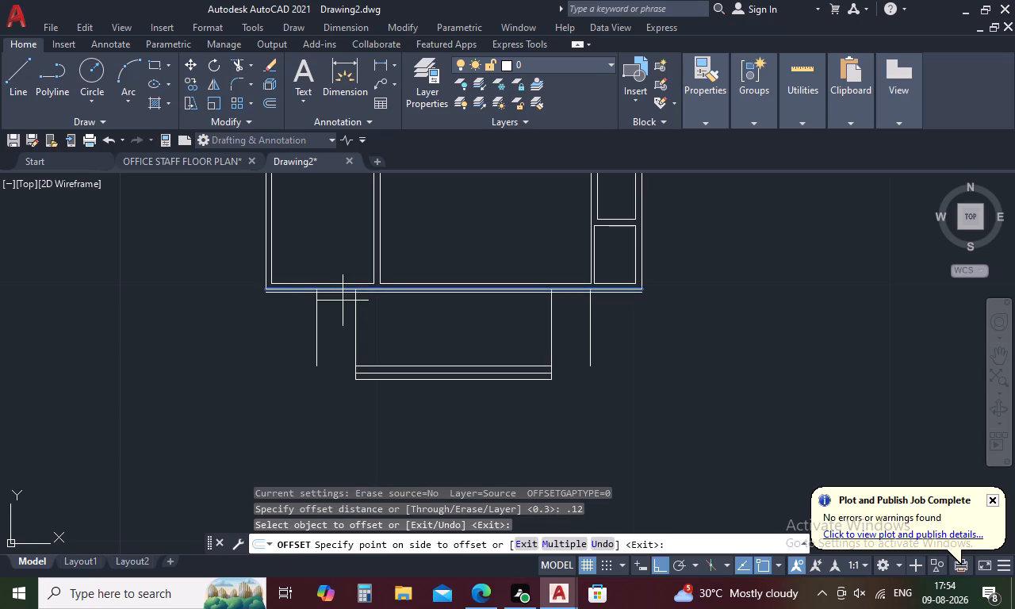
click(343, 301)
click(357, 327)
click(345, 335)
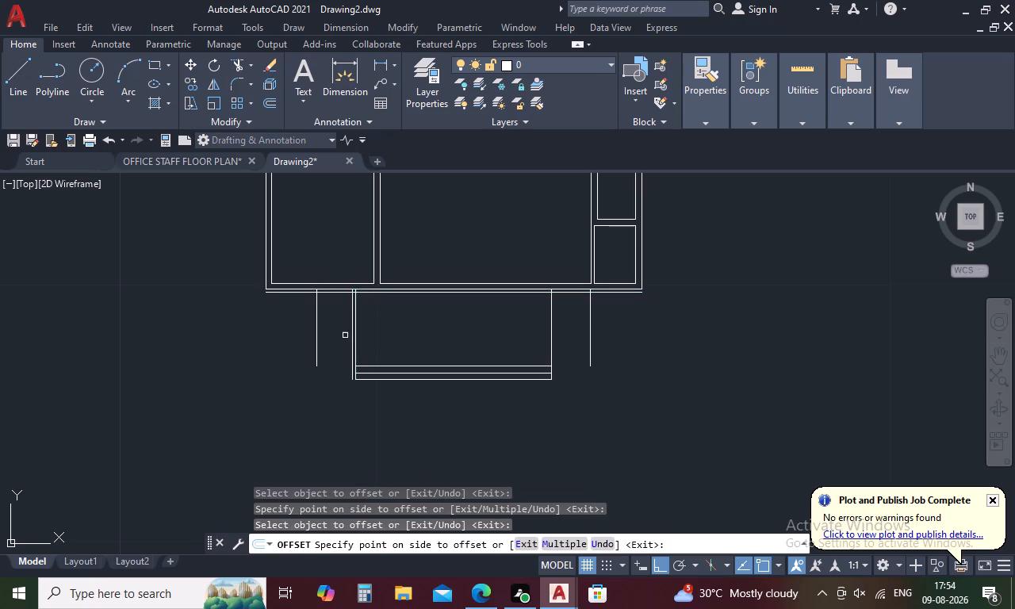
click(551, 318)
click(568, 318)
key(Escape)
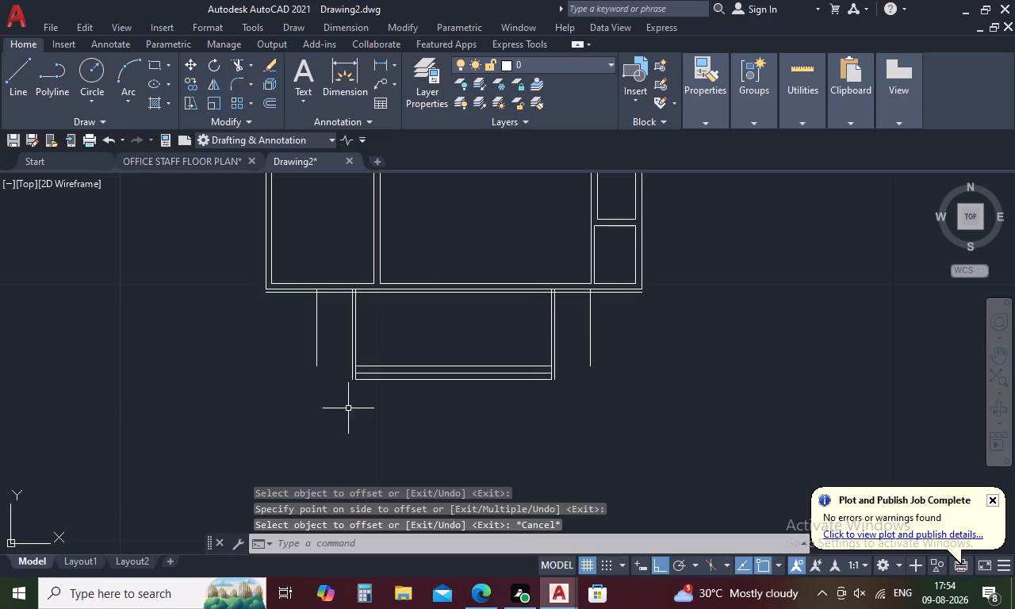
Trim the 0.12 offset lines where they cross at the central bay's two upper corners, removing the stretch across the bay.
scroll(347, 290, up, 3)
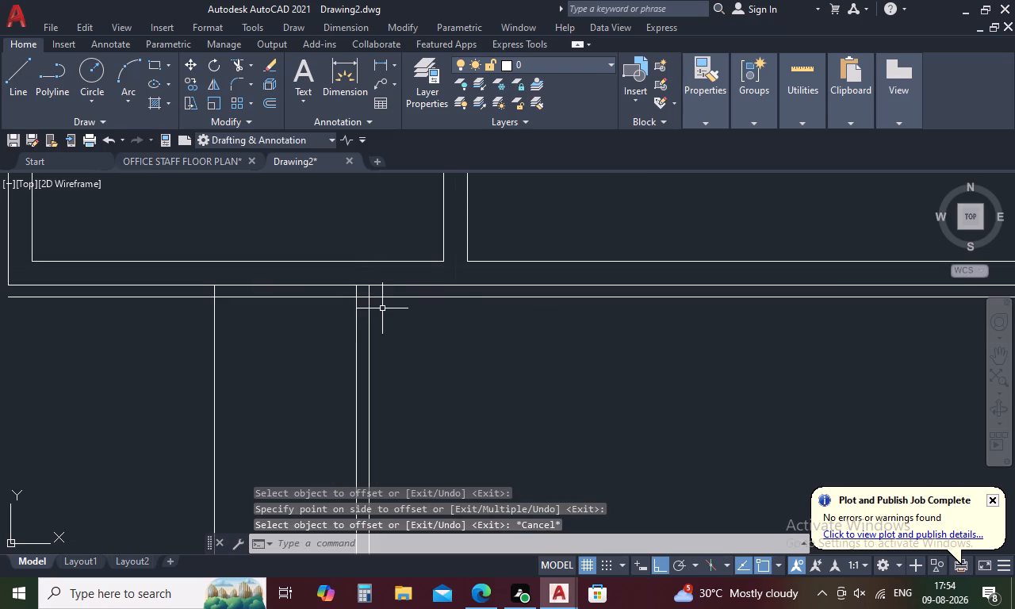
key(Escape)
text(TR)
key(space)
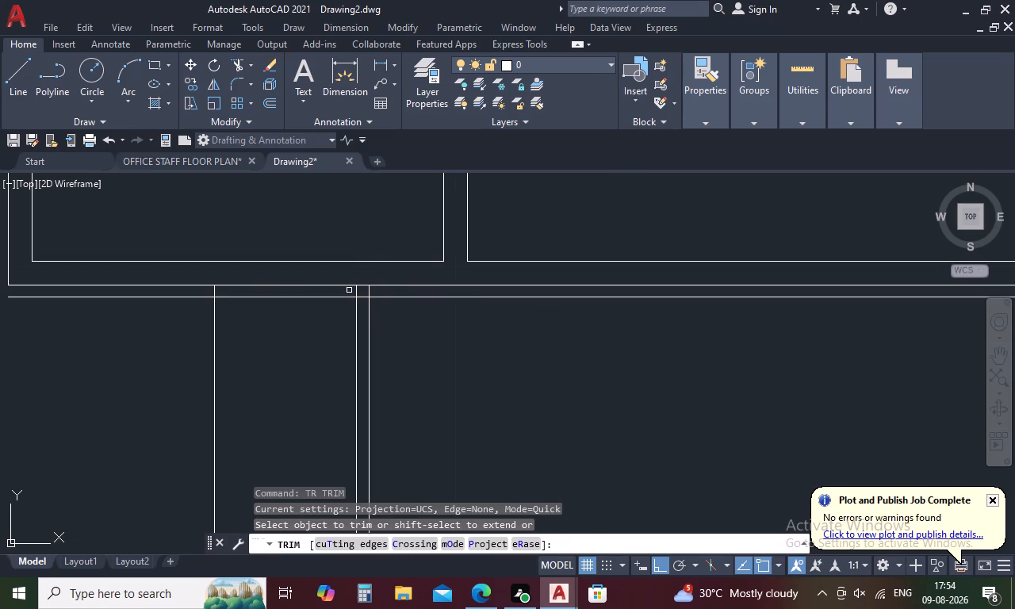
drag(349, 290, 366, 306)
scroll(366, 306, down, 1)
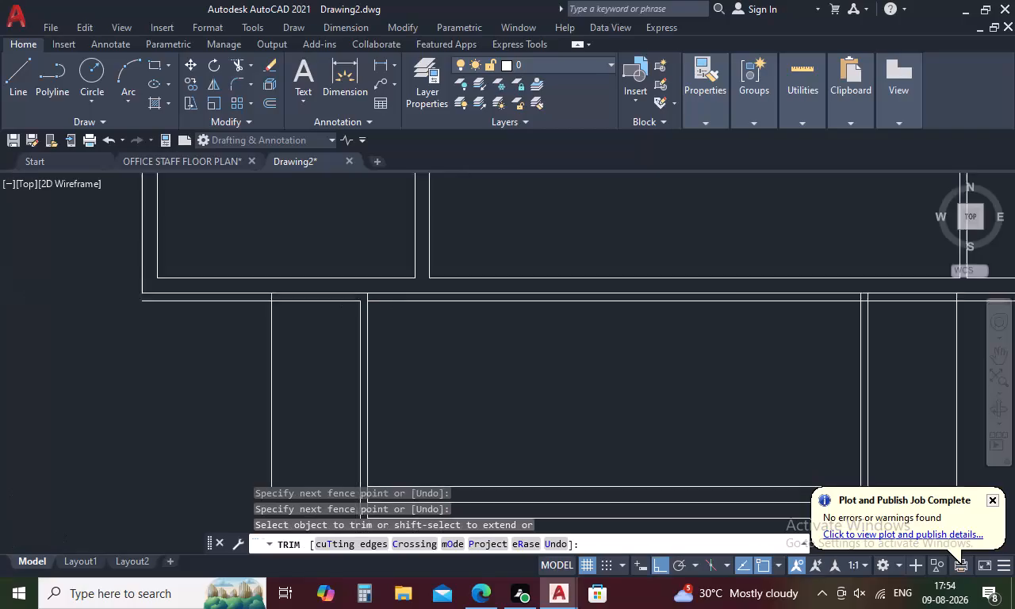
scroll(366, 306, down, 1)
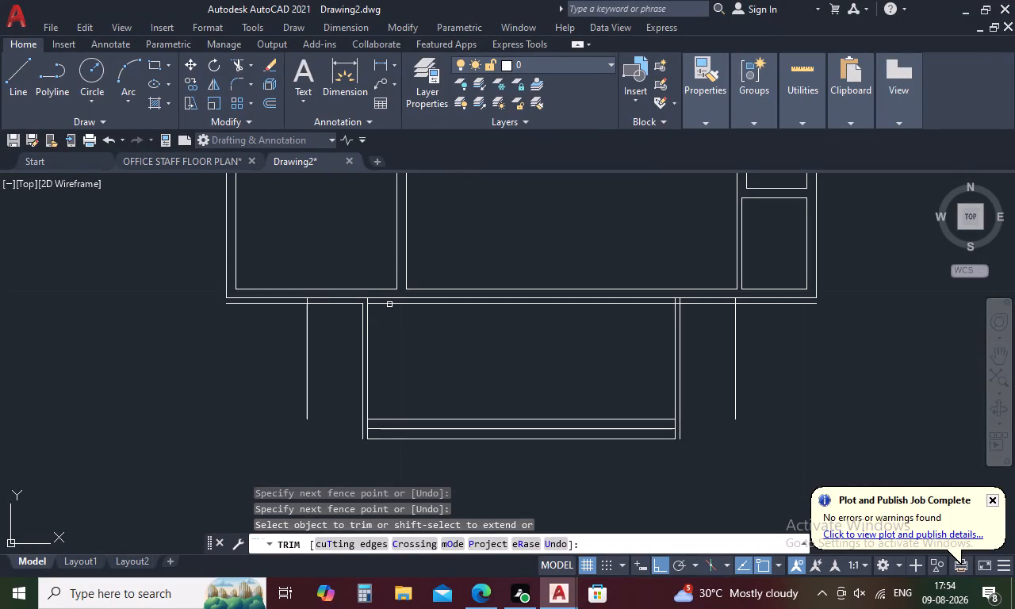
click(389, 304)
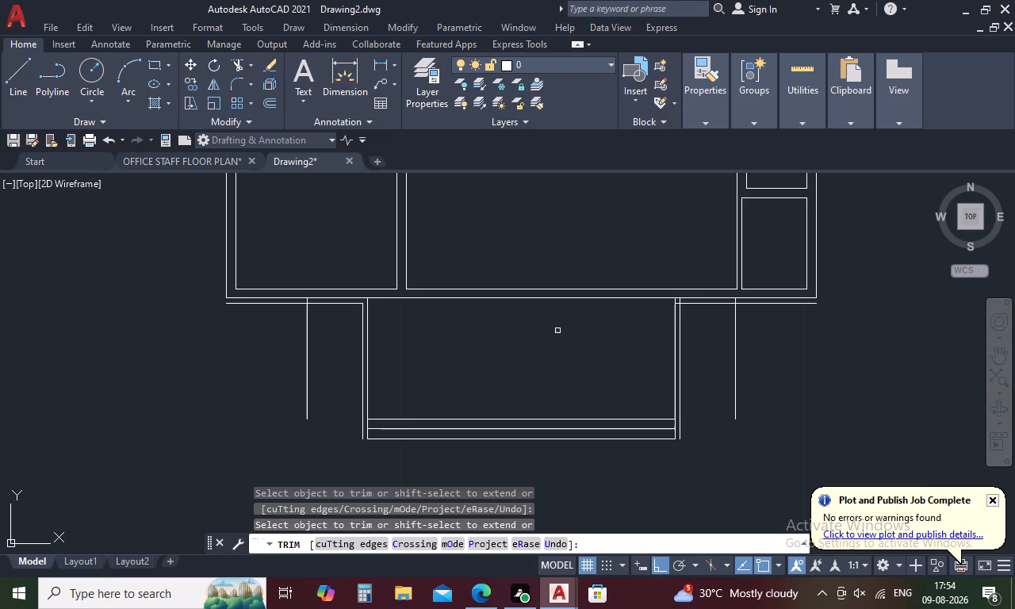
middle_drag(595, 324, 448, 351)
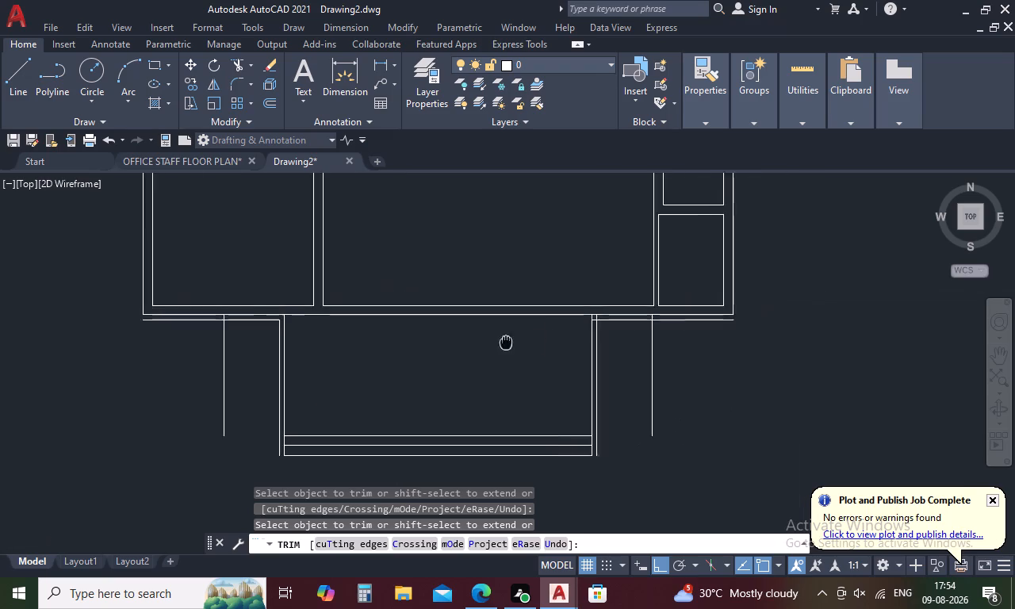
middle_drag(448, 351, 446, 351)
scroll(529, 334, up, 4)
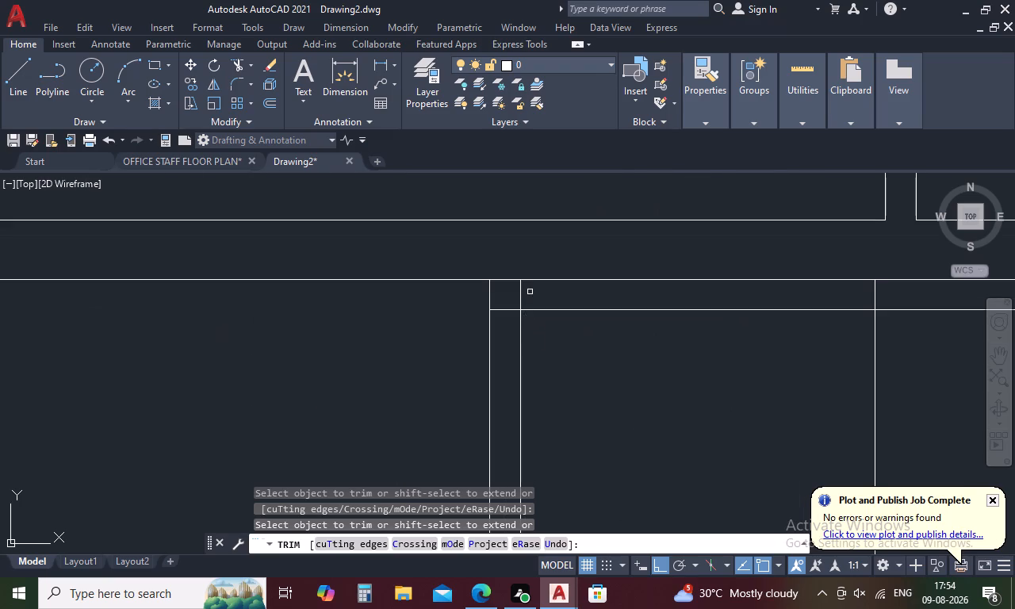
drag(530, 292, 508, 323)
scroll(508, 323, down, 3)
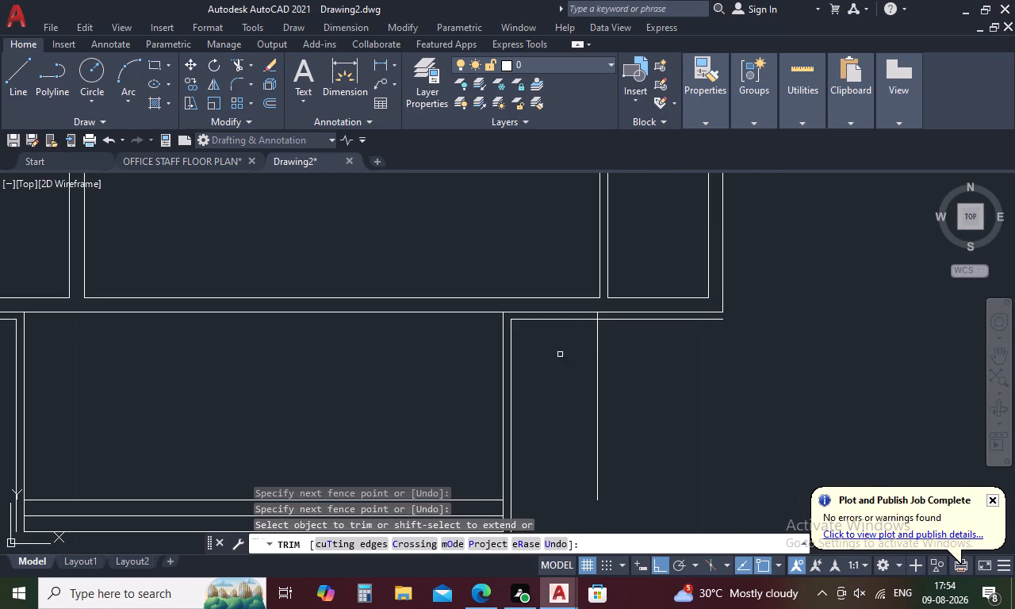
middle_drag(559, 355, 597, 293)
scroll(598, 293, down, 1)
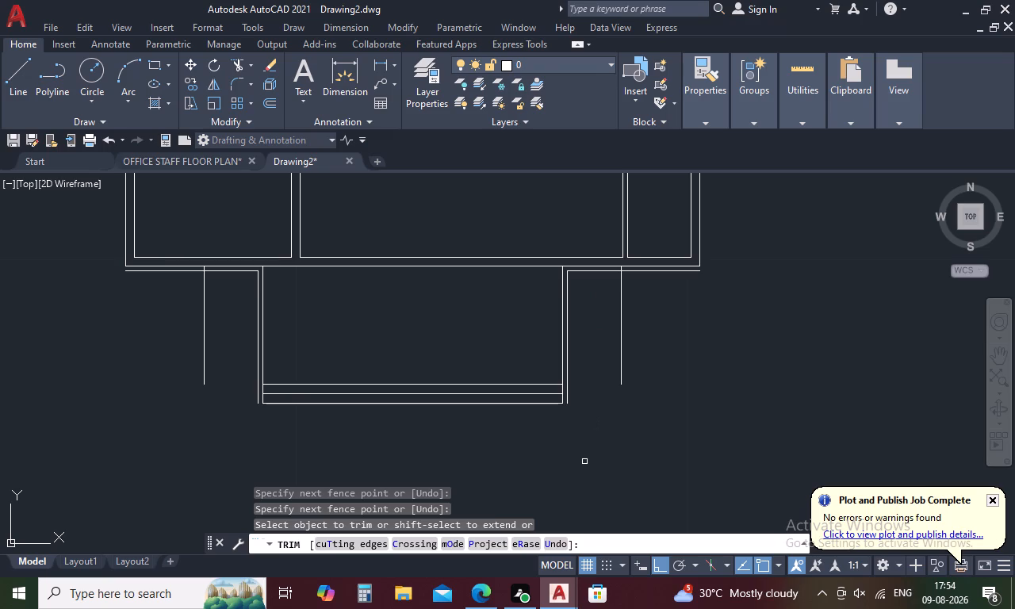
key(Escape)
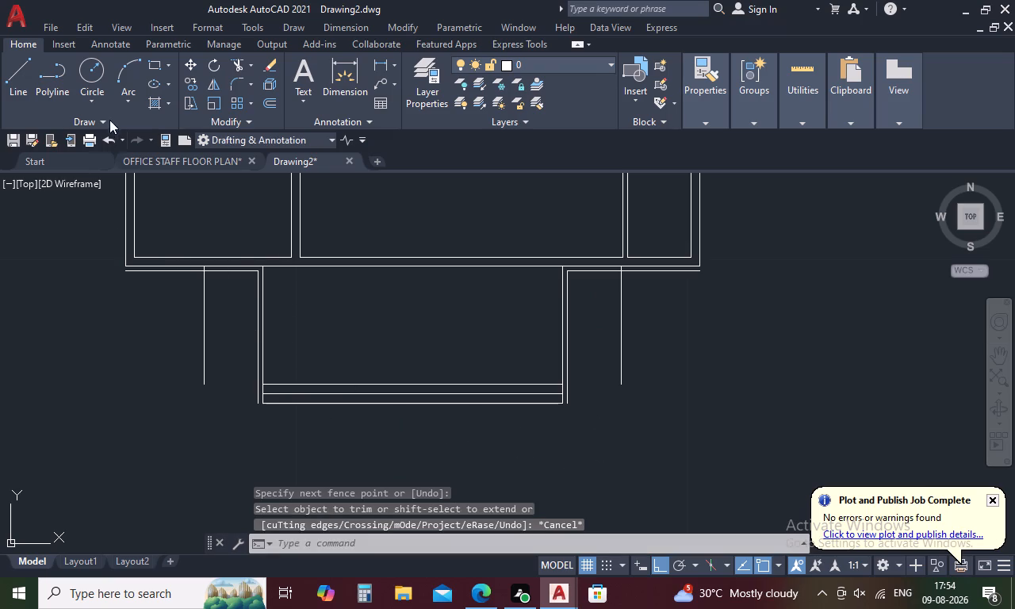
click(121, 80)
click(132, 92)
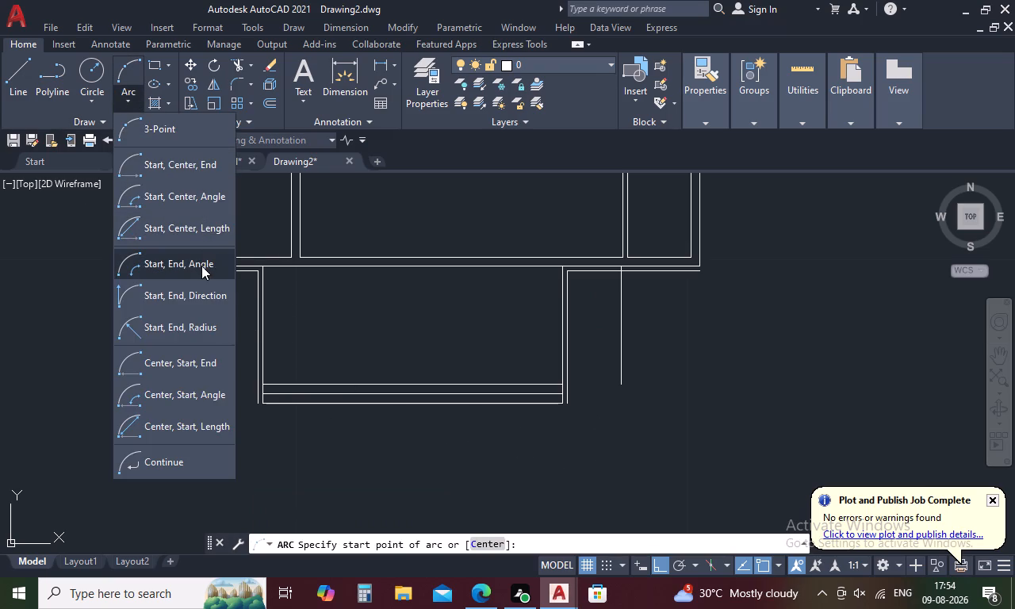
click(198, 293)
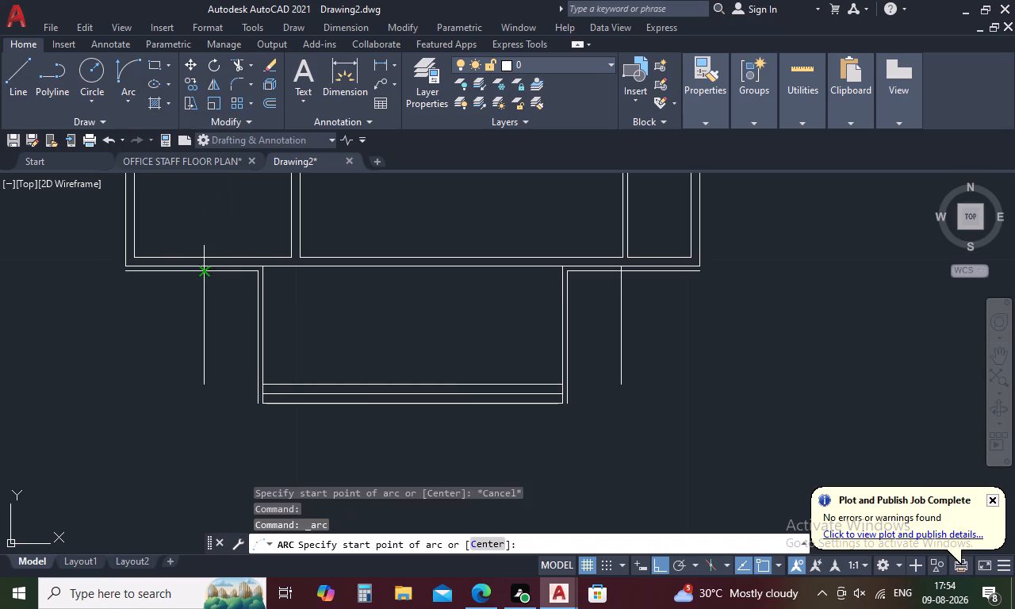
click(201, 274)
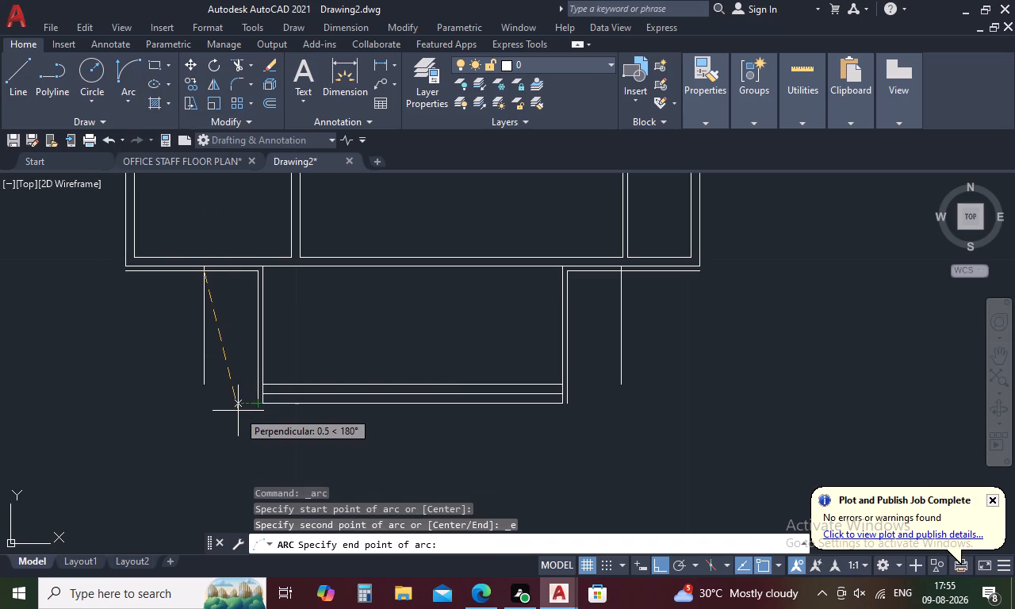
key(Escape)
Draw a three-point arc from the west vertical guide line's top end through the bay's southwest corner, ending just beyond it.
key(space)
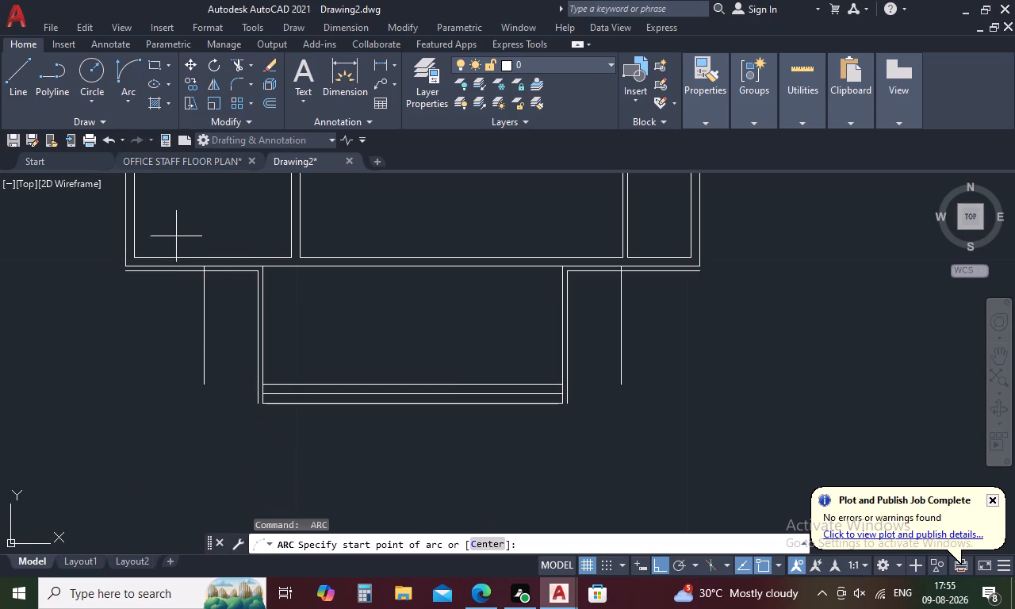
click(200, 267)
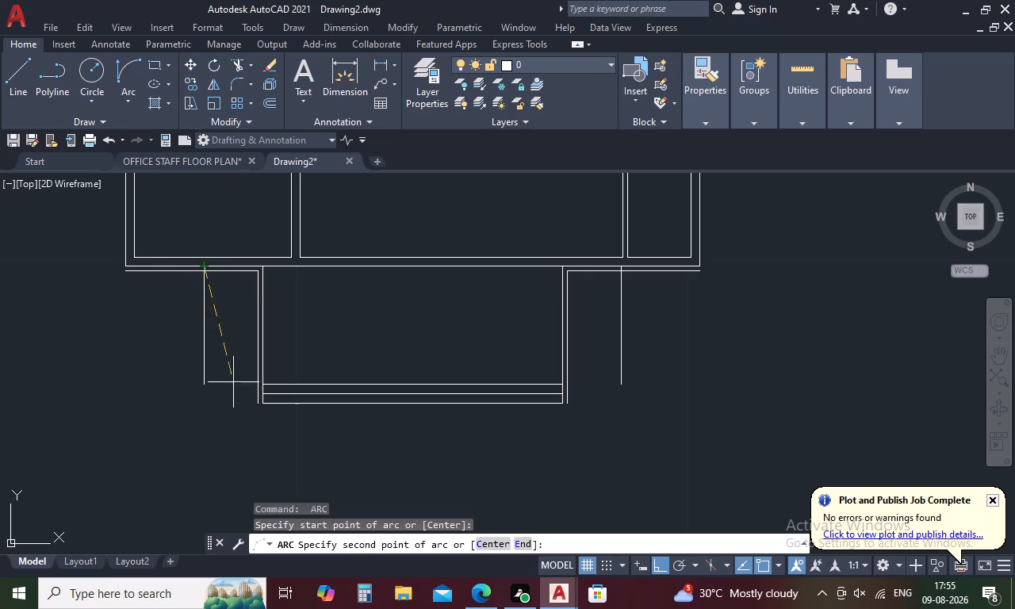
click(265, 406)
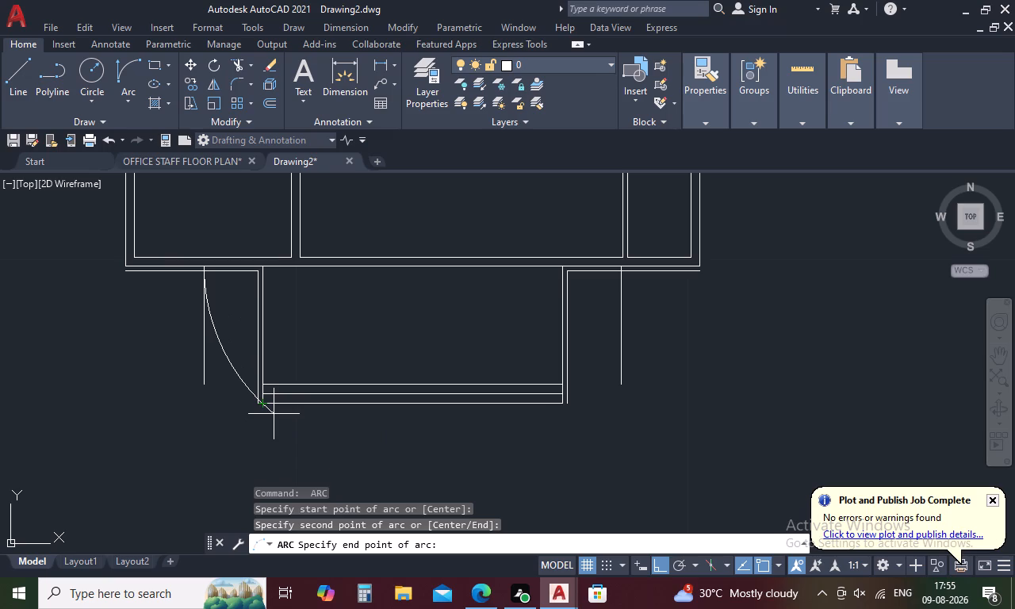
click(274, 414)
key(Escape)
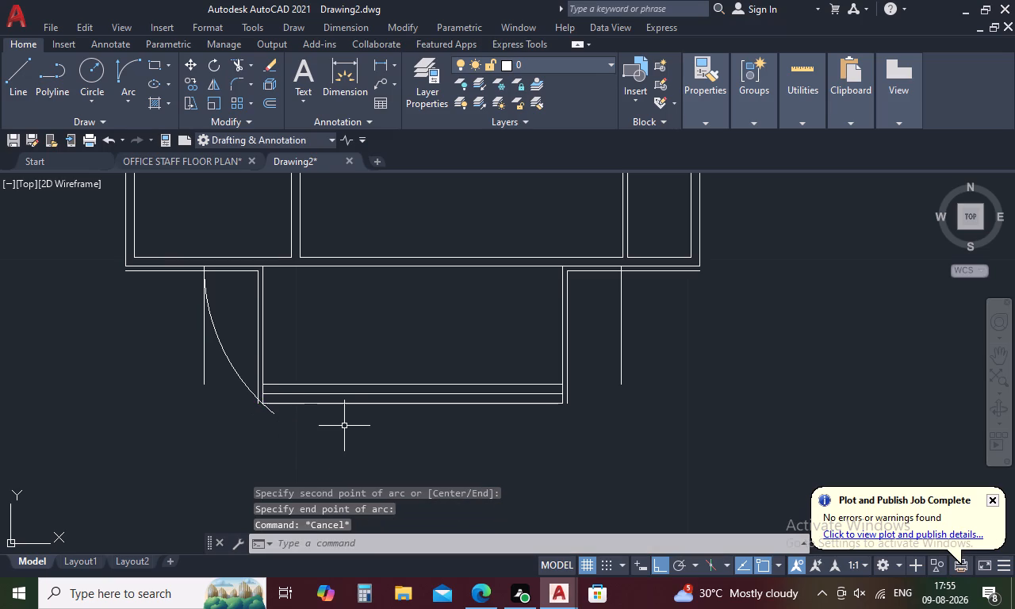
Trim the arc's end where it overshoots the bay's southwest corner.
key(t)
text(R)
key(space)
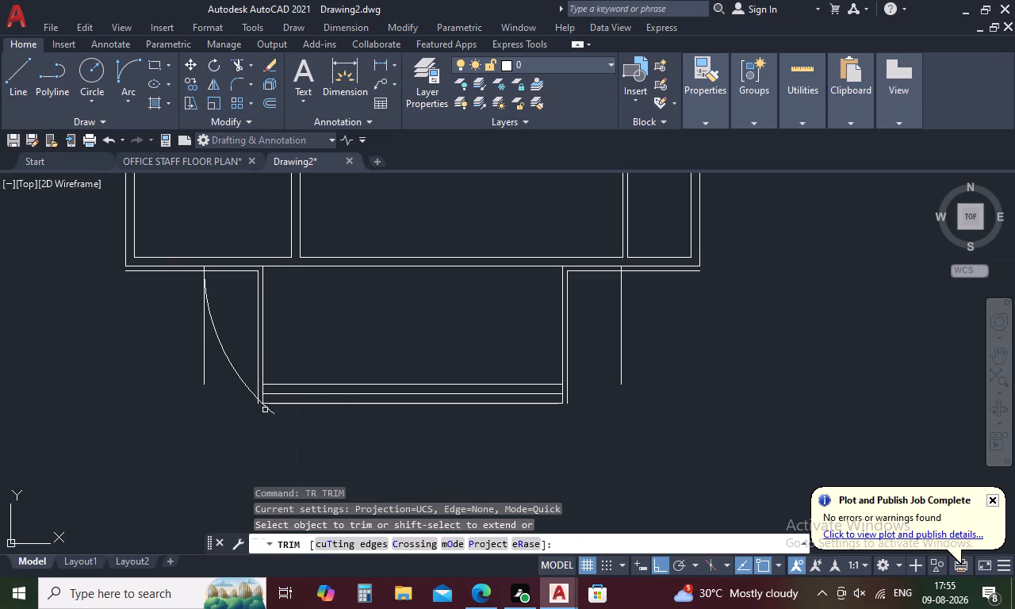
click(265, 409)
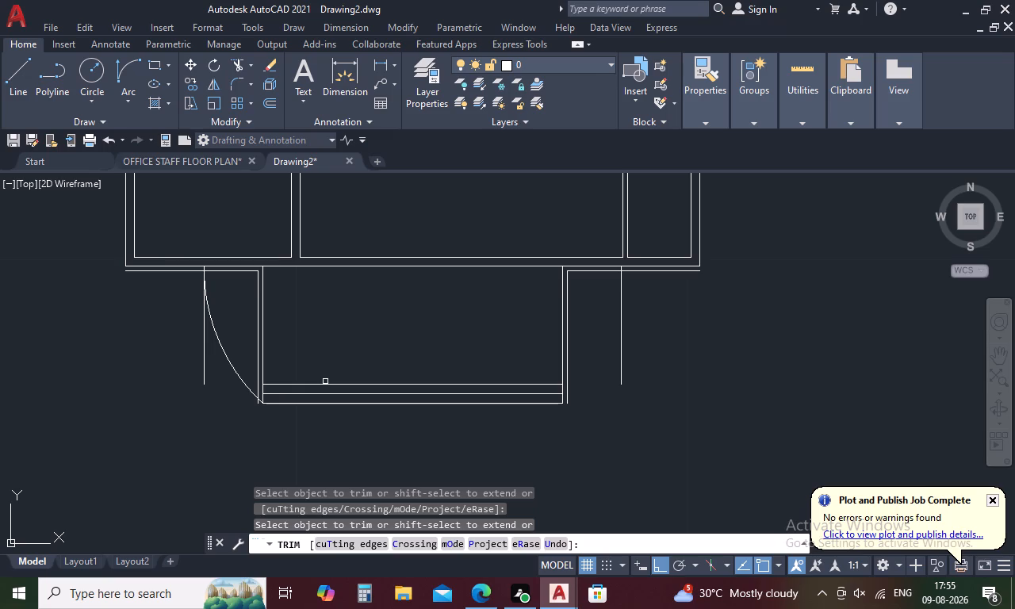
key(Escape)
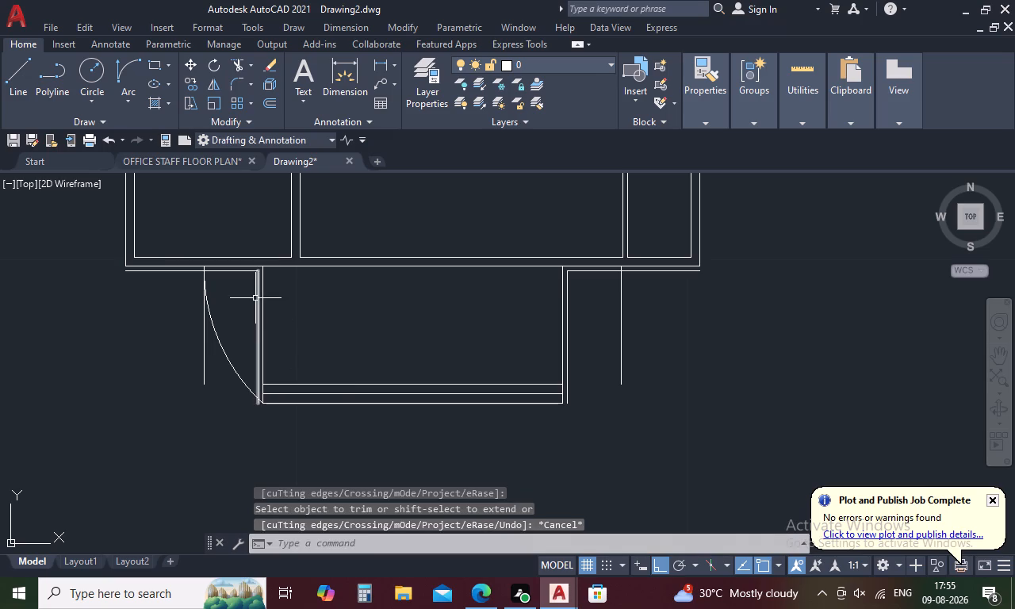
Trim away the edging line west of the arc, the west vertical guide line, and the edging stub below the arc.
click(259, 289)
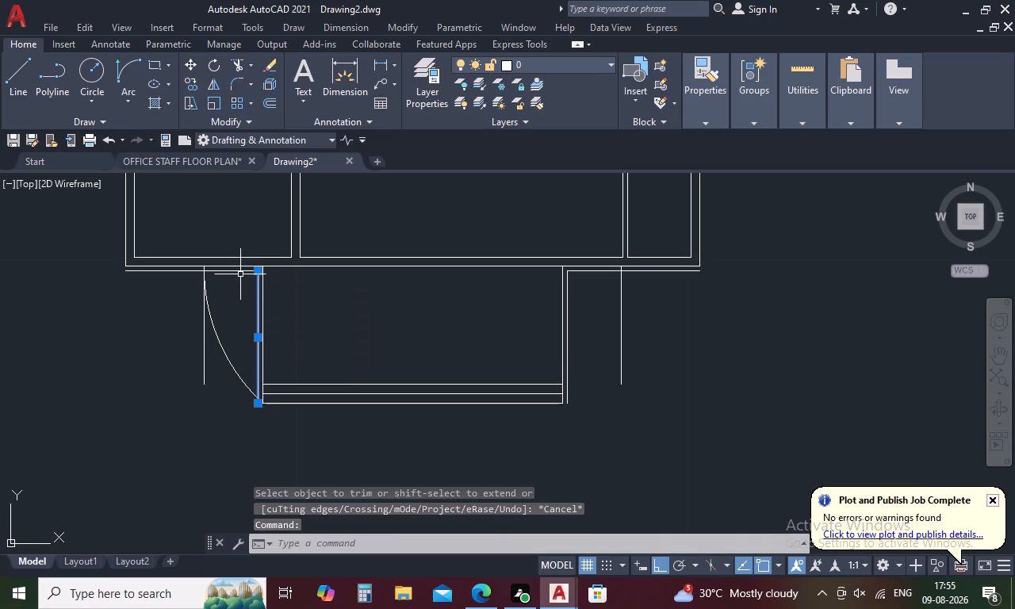
key(Escape)
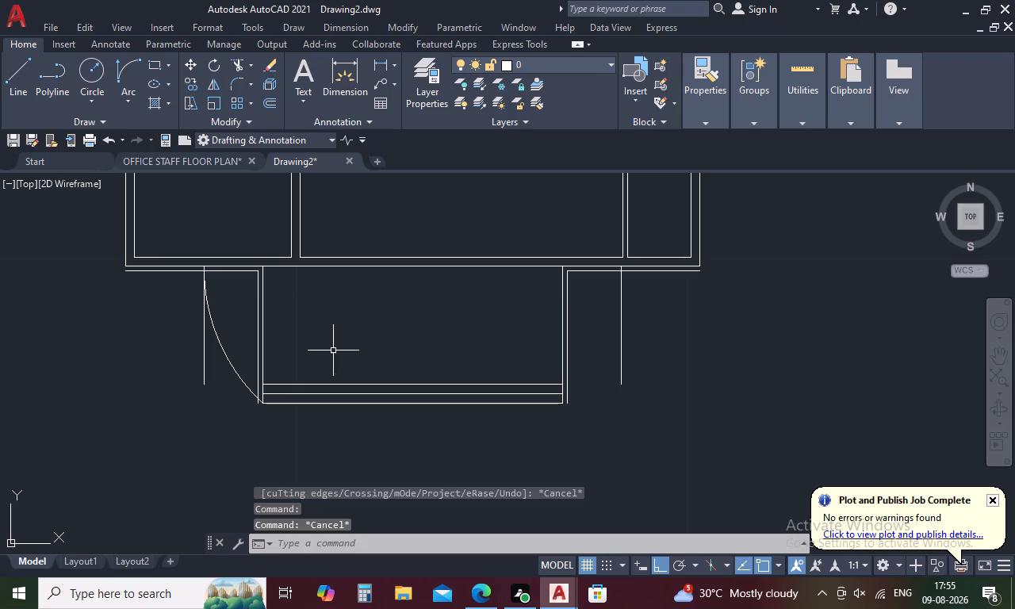
key(t)
key(r)
key(space)
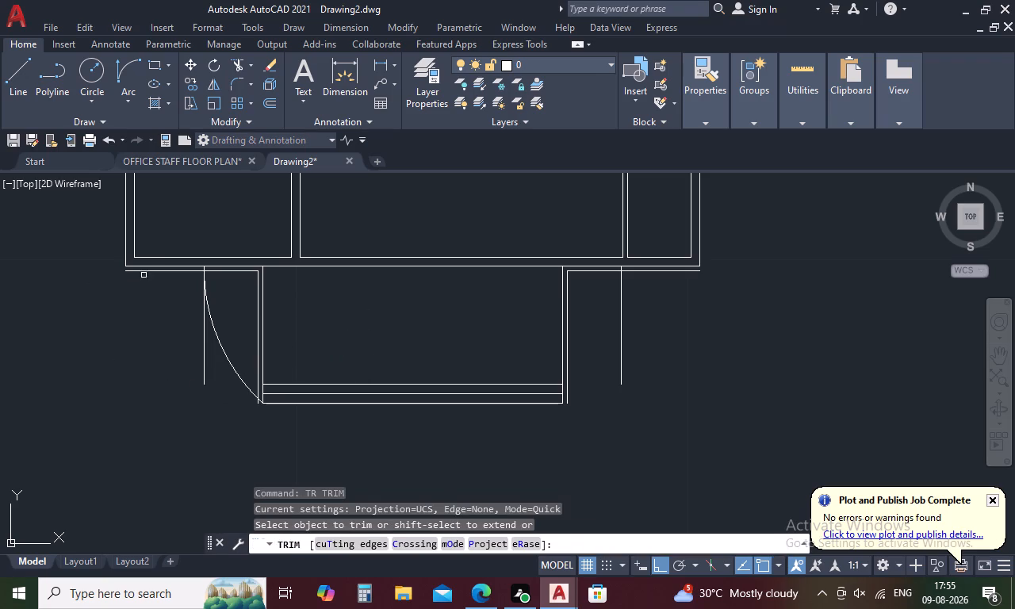
click(148, 272)
click(205, 326)
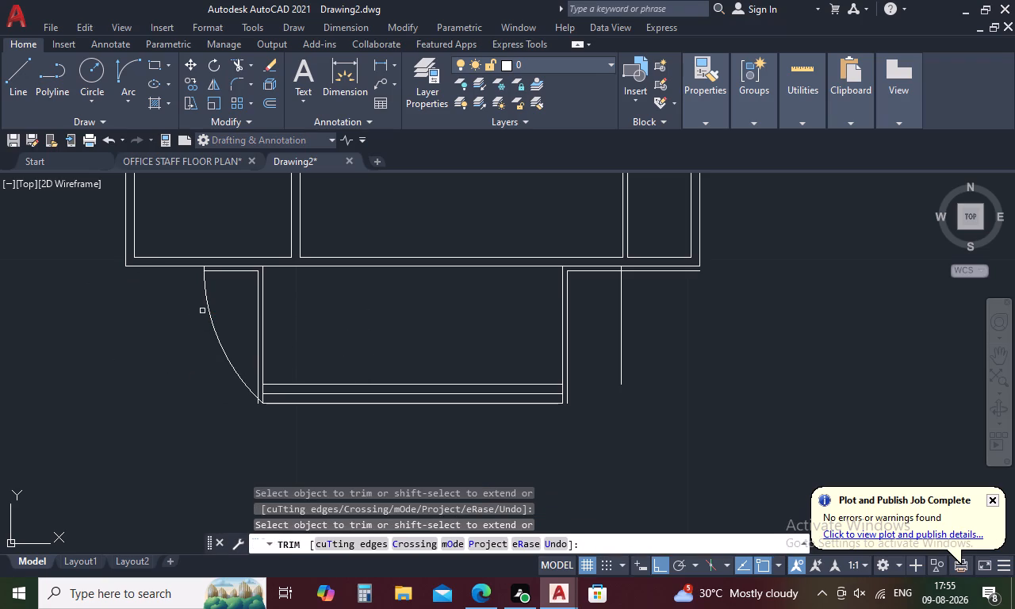
click(257, 404)
Offset the arc 0.12 inward, toward the bay.
key(Escape)
text(O)
key(space)
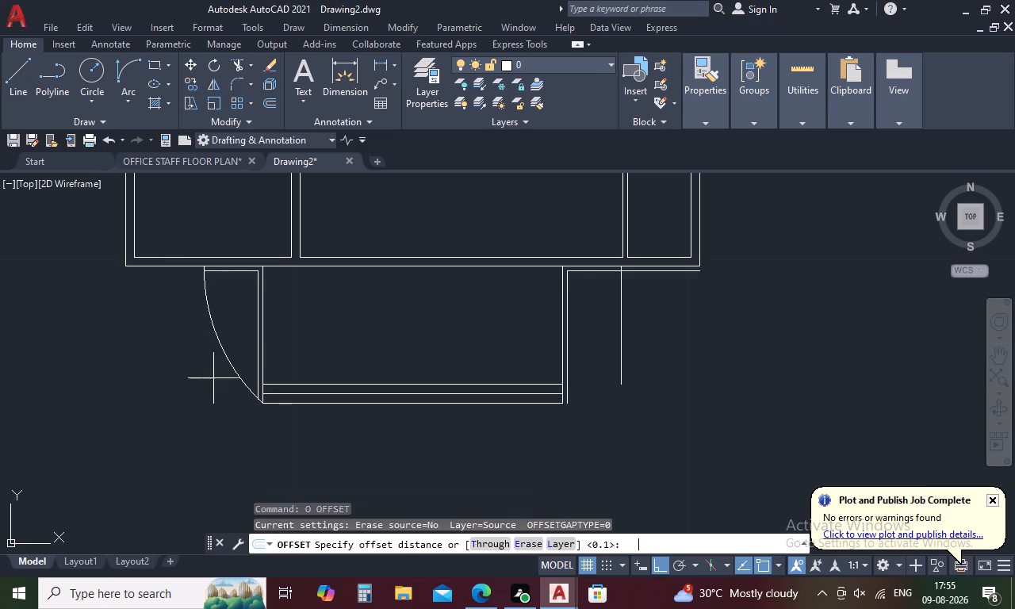
key(1)
key(BackSpace)
key(period)
text(12)
key(space)
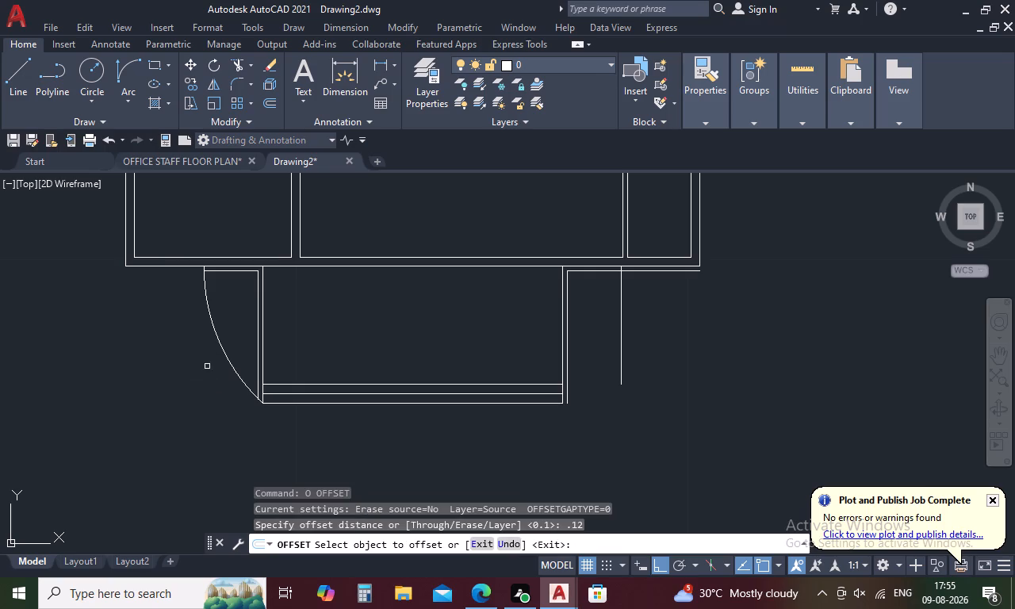
click(219, 342)
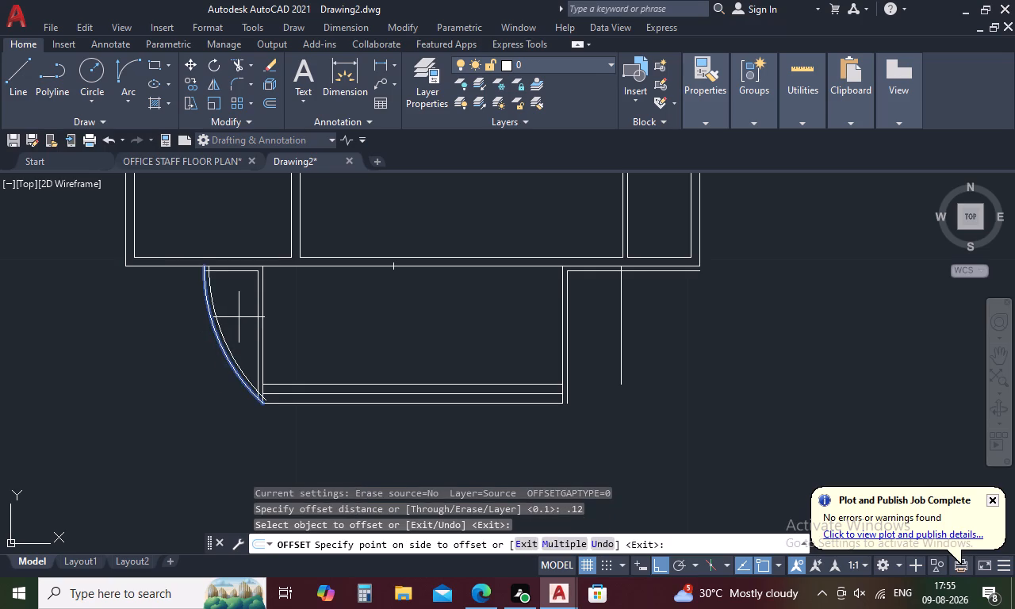
click(239, 317)
key(Escape)
Trim the inner arc and the west edging lines where they cross, at both ends of the curved strip.
text(TR)
key(space)
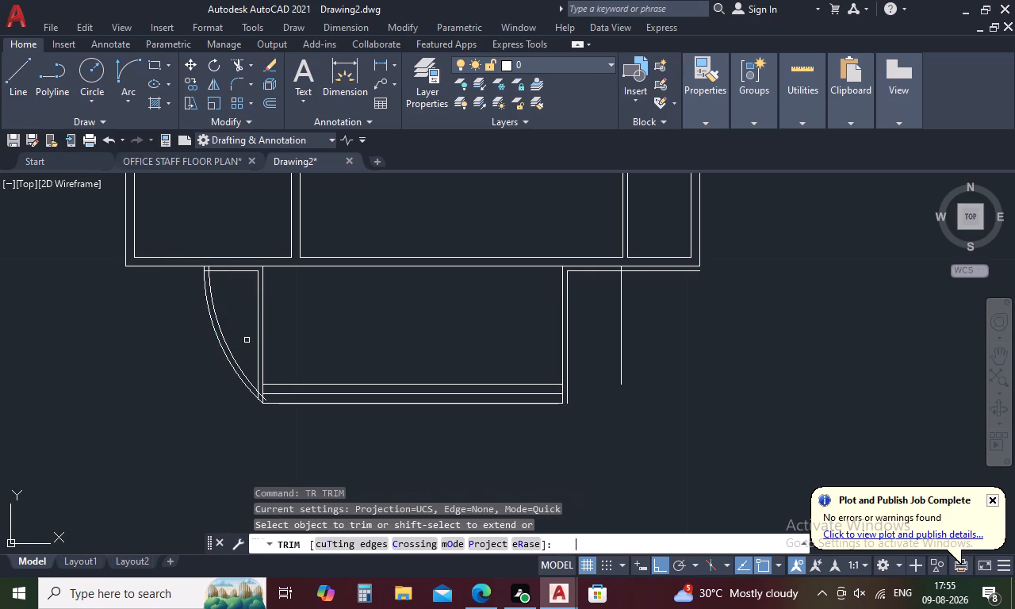
scroll(256, 401, up, 3)
click(254, 385)
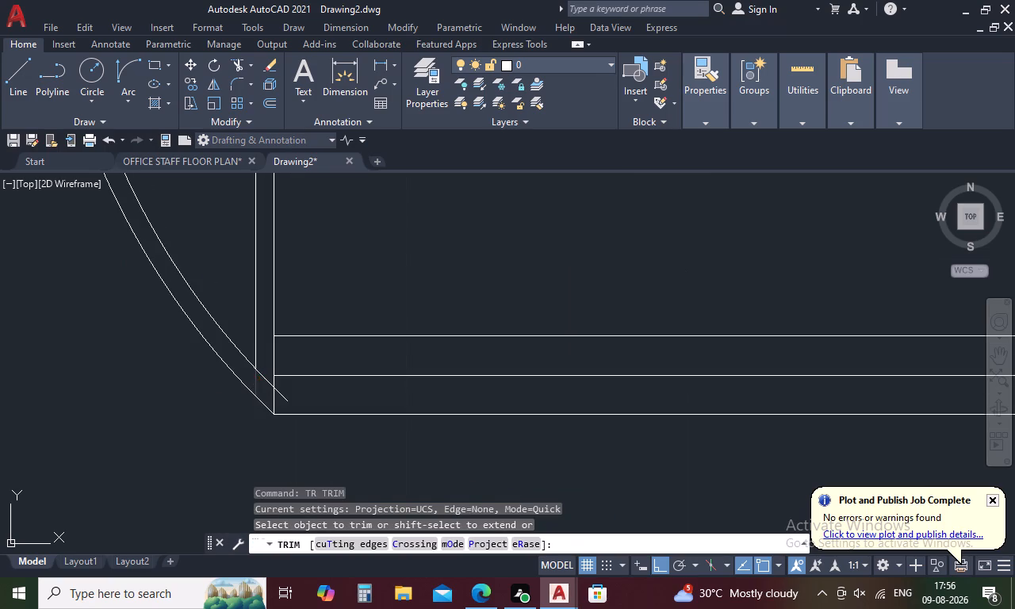
click(282, 393)
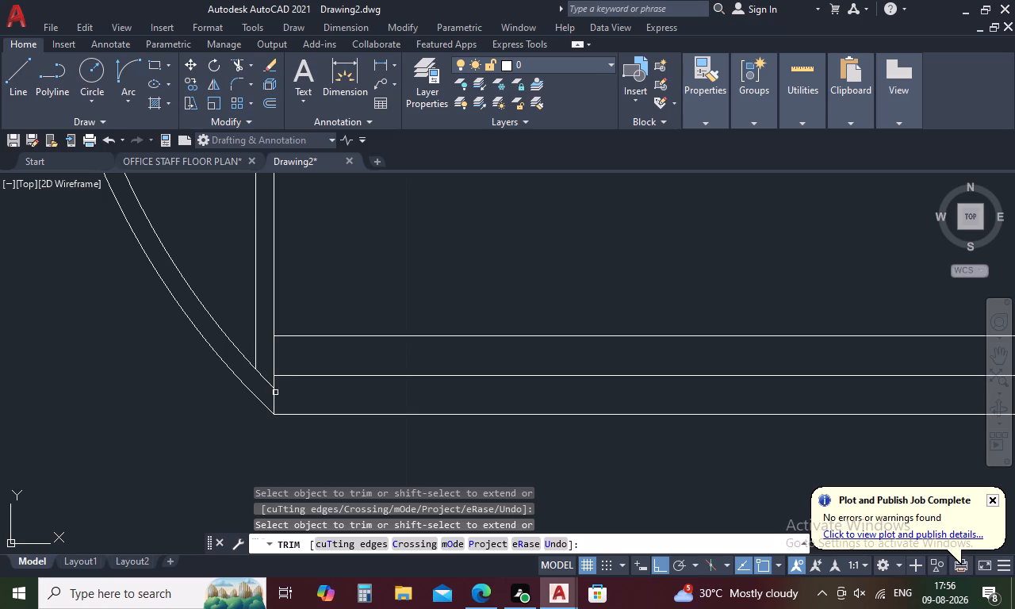
click(266, 381)
scroll(266, 379, down, 2)
middle_drag(246, 314, 287, 435)
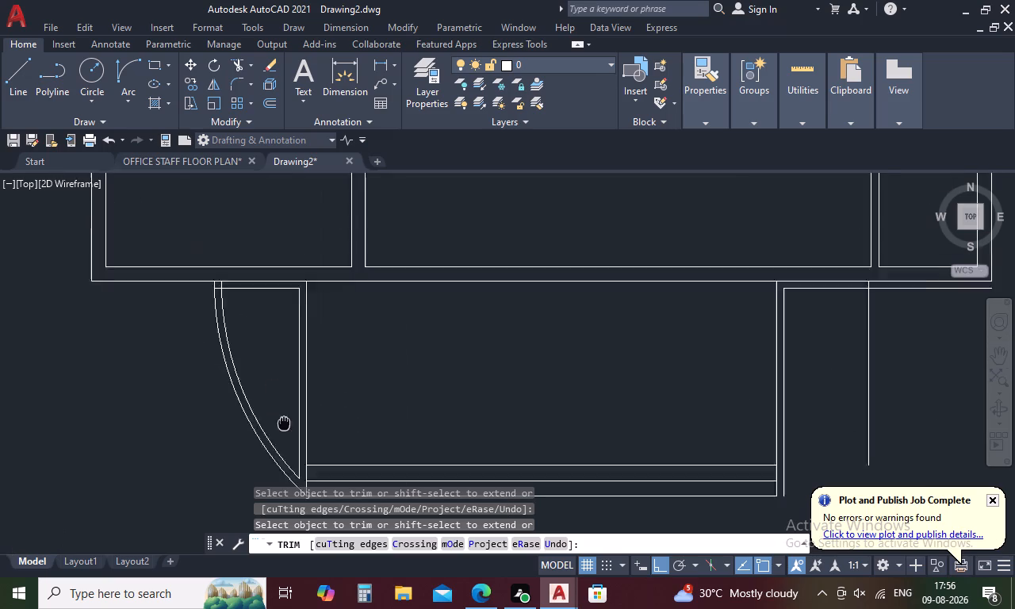
middle_drag(287, 435, 291, 446)
scroll(223, 317, up, 3)
drag(251, 304, 243, 310)
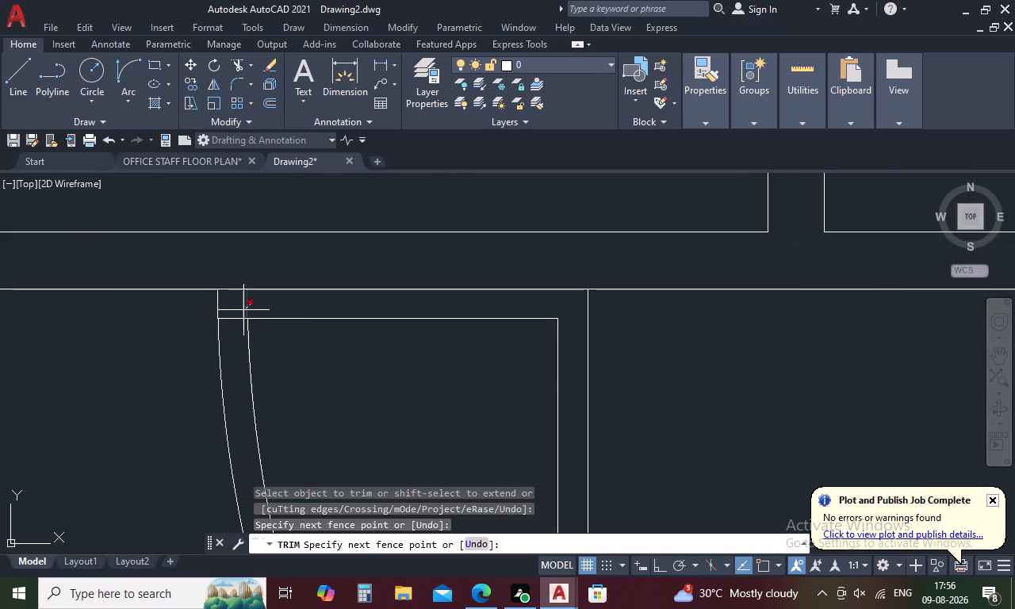
drag(243, 310, 236, 331)
scroll(236, 331, down, 3)
scroll(446, 372, down, 2)
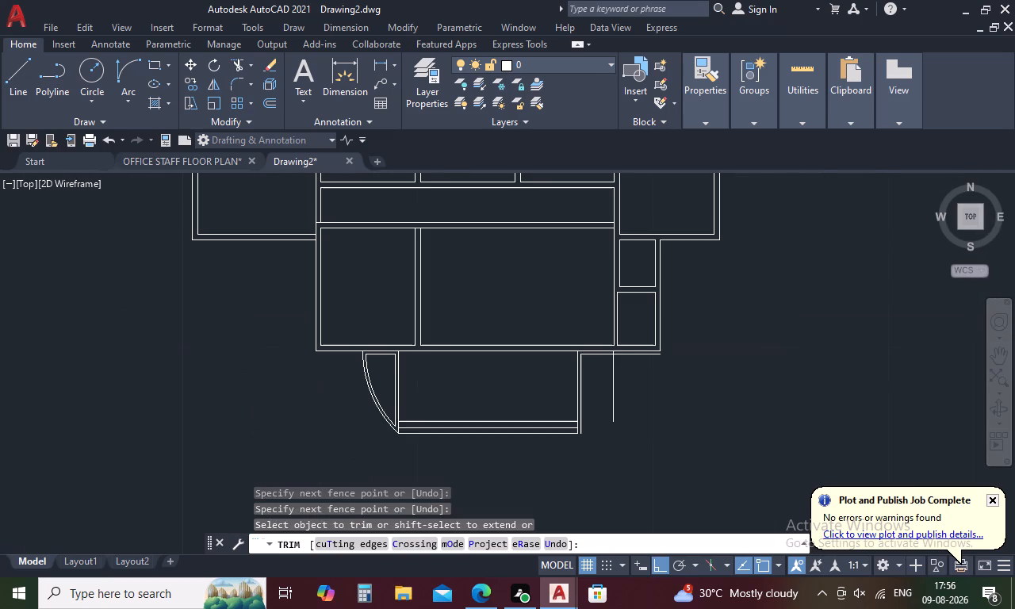
middle_drag(457, 381, 324, 384)
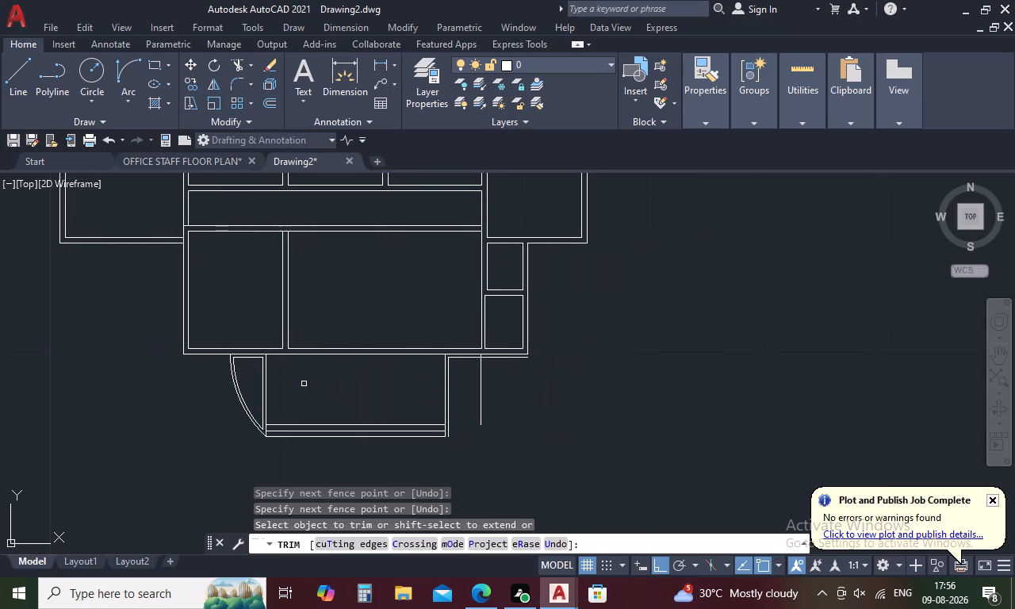
key(Escape)
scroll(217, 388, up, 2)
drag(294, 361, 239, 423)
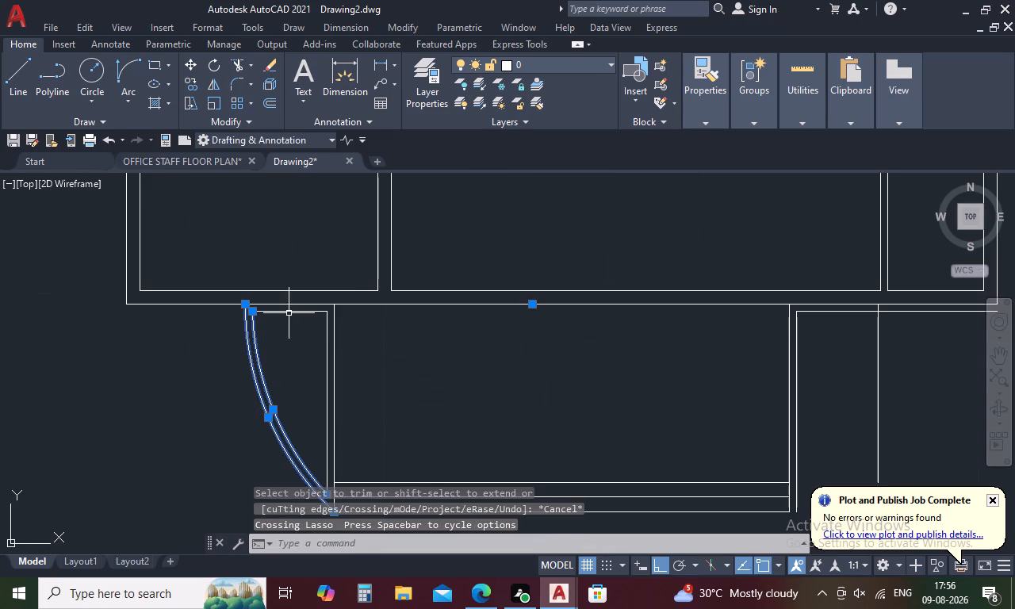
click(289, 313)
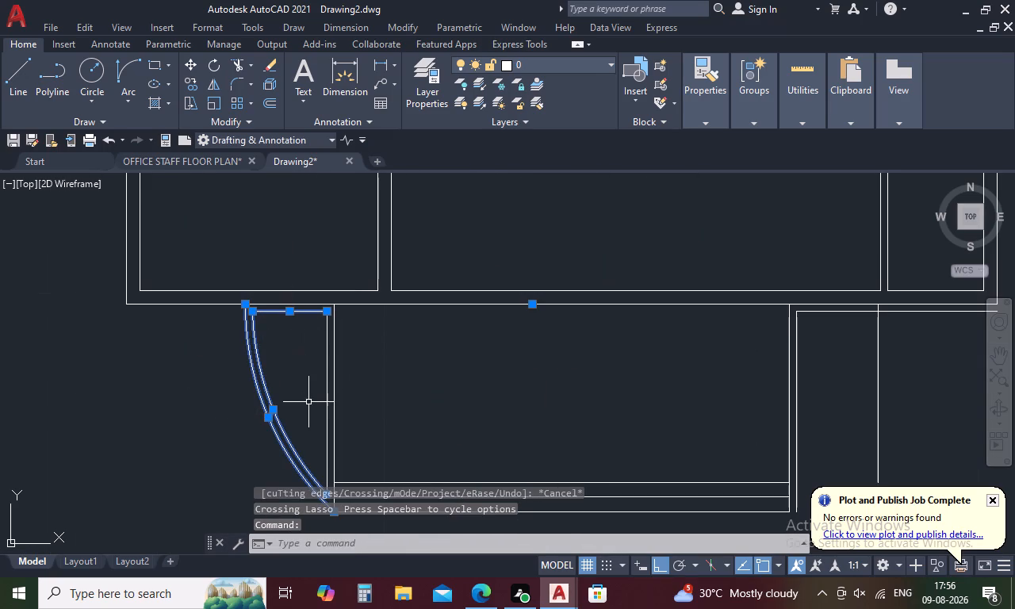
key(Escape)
Trim away the edging lines east of the bay and the east vertical guide line.
key(t)
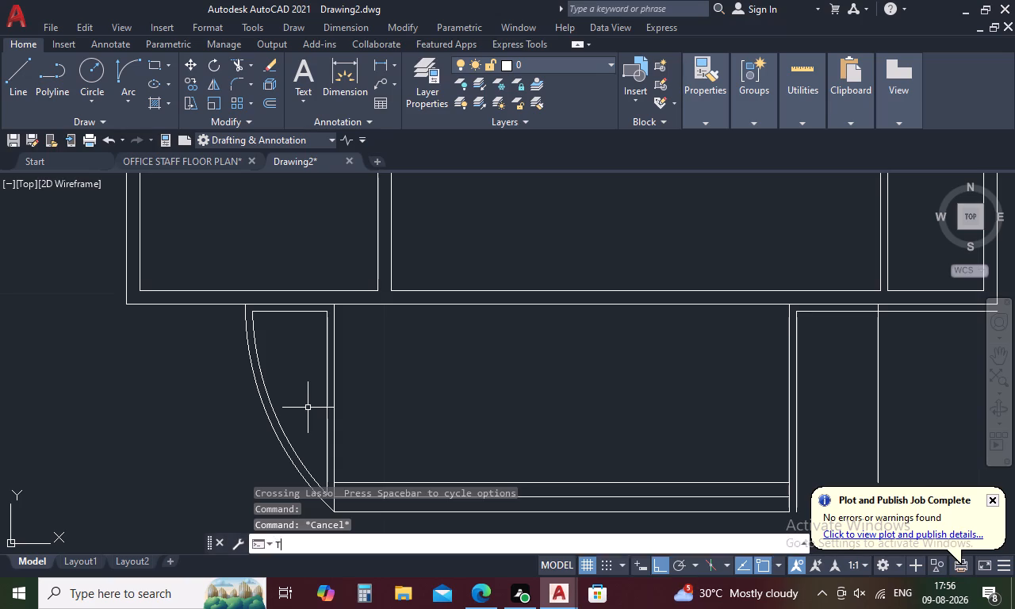
text(R)
key(space)
scroll(633, 348, down, 1)
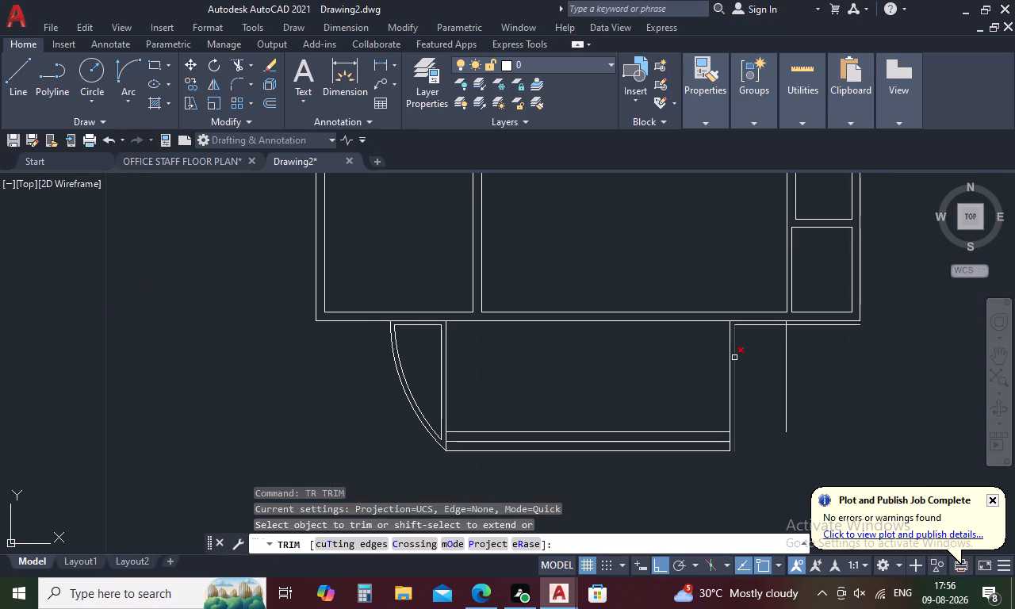
click(733, 358)
click(744, 326)
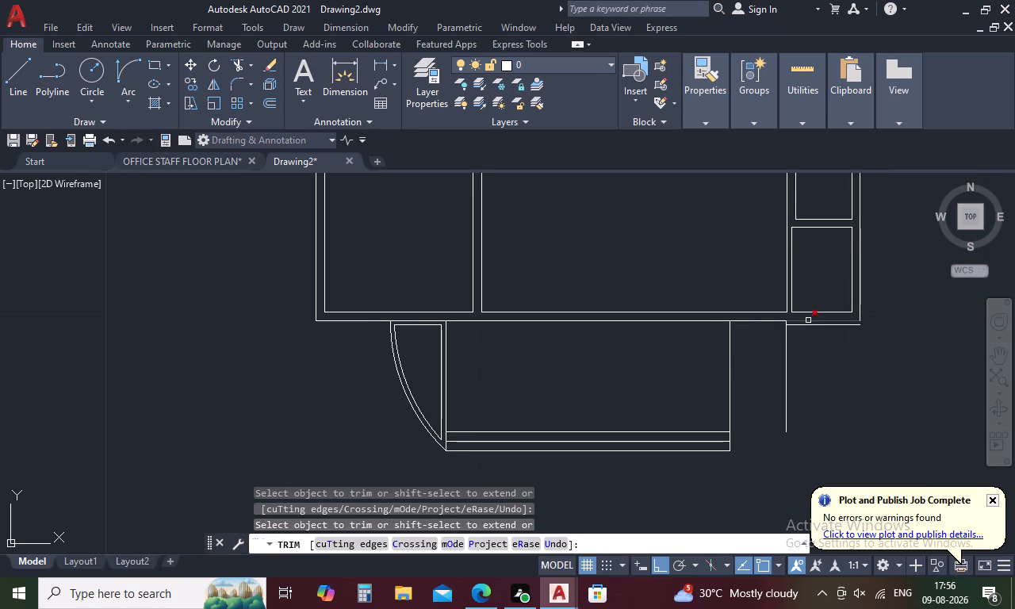
click(808, 327)
drag(805, 359, 794, 373)
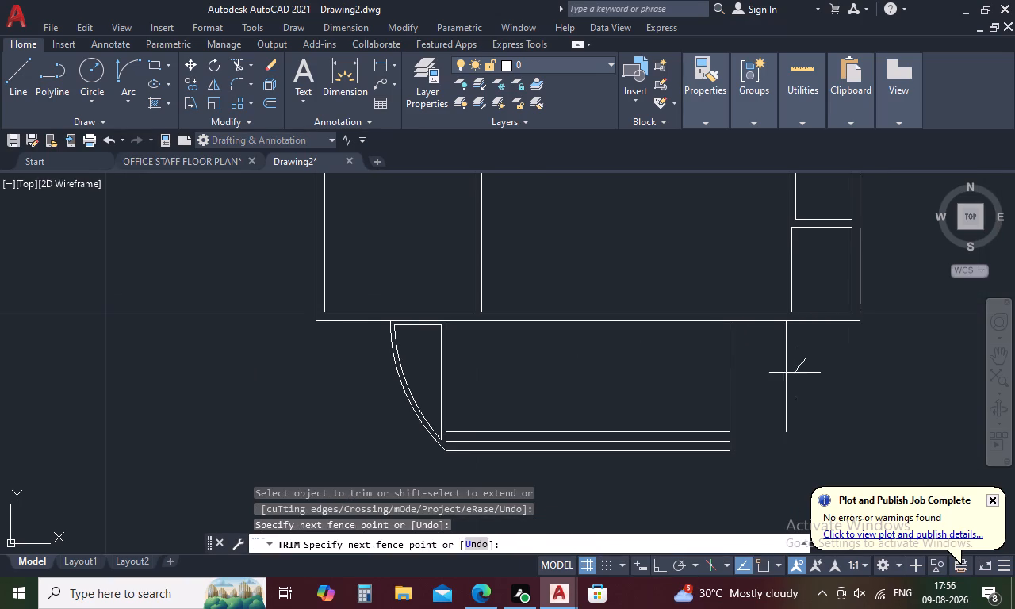
drag(794, 373, 782, 401)
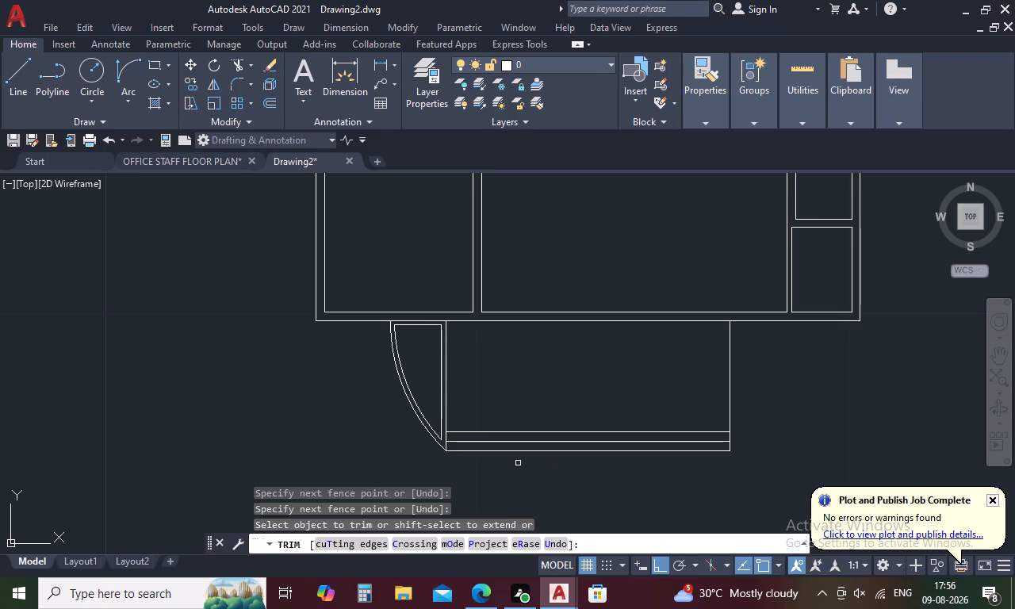
key(Escape)
Mirror the west curved edging, both arcs and its inner straight lines, about the southern bay's vertical centreline, keeping the originals.
drag(423, 343, 374, 420)
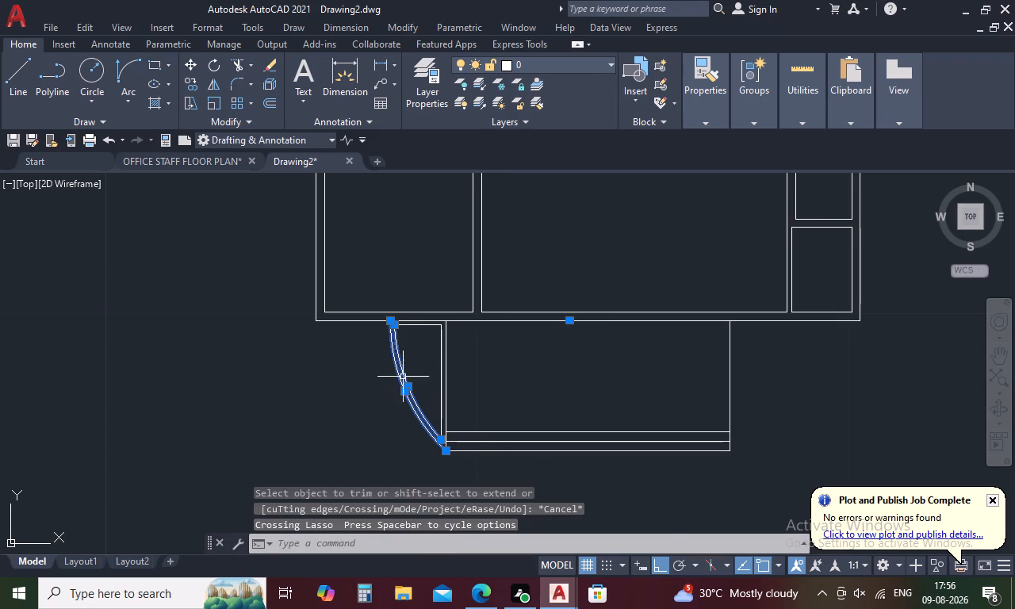
click(423, 323)
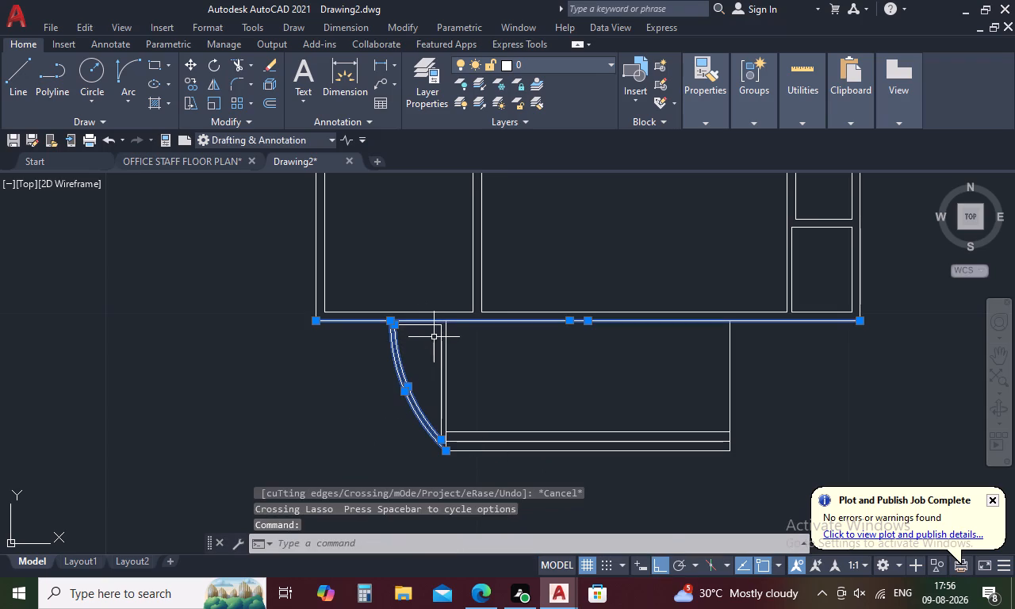
key(Escape)
drag(418, 349, 377, 400)
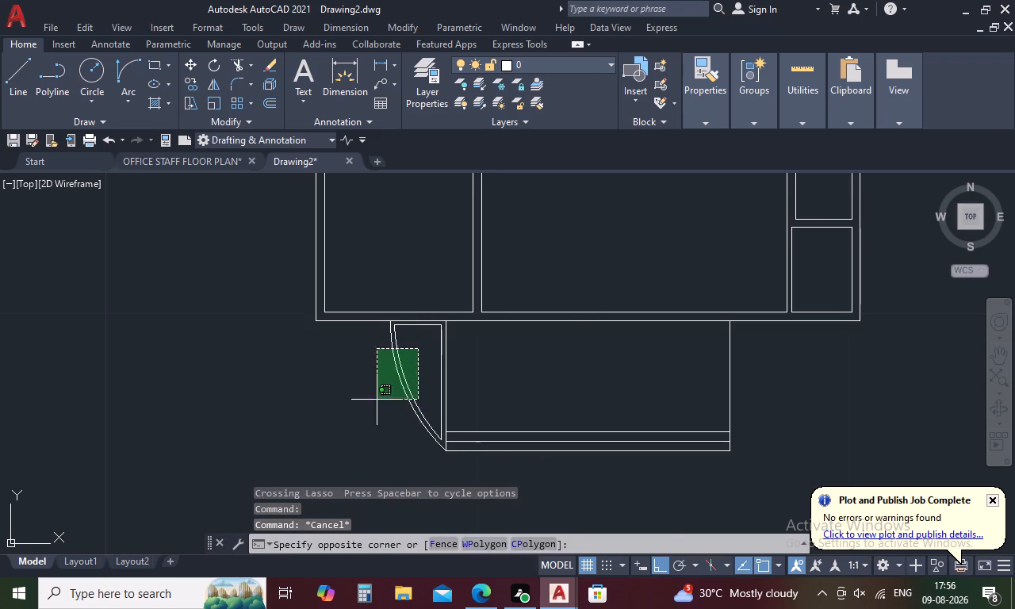
drag(377, 400, 367, 411)
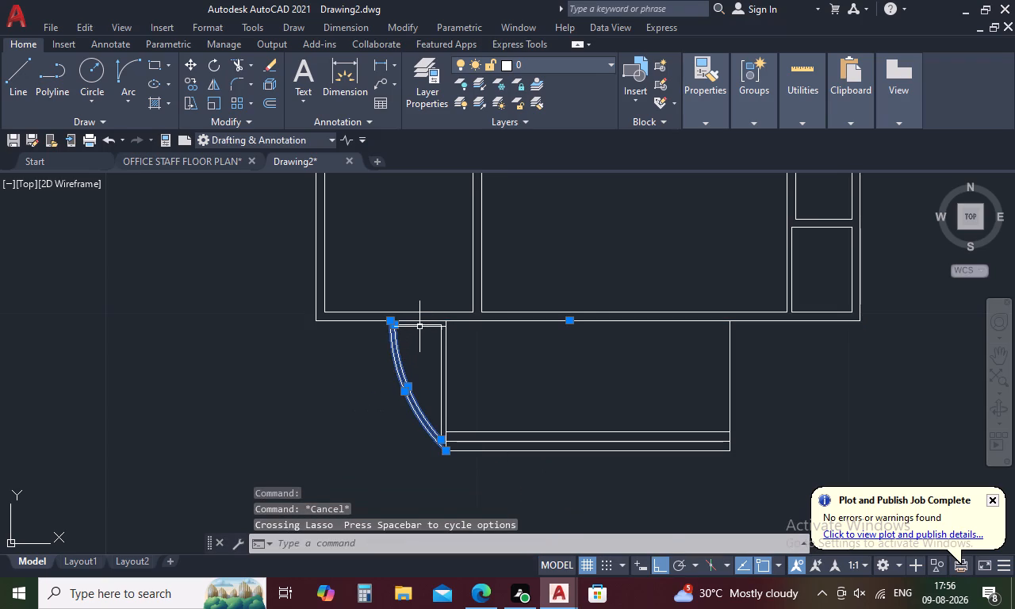
click(420, 324)
click(439, 352)
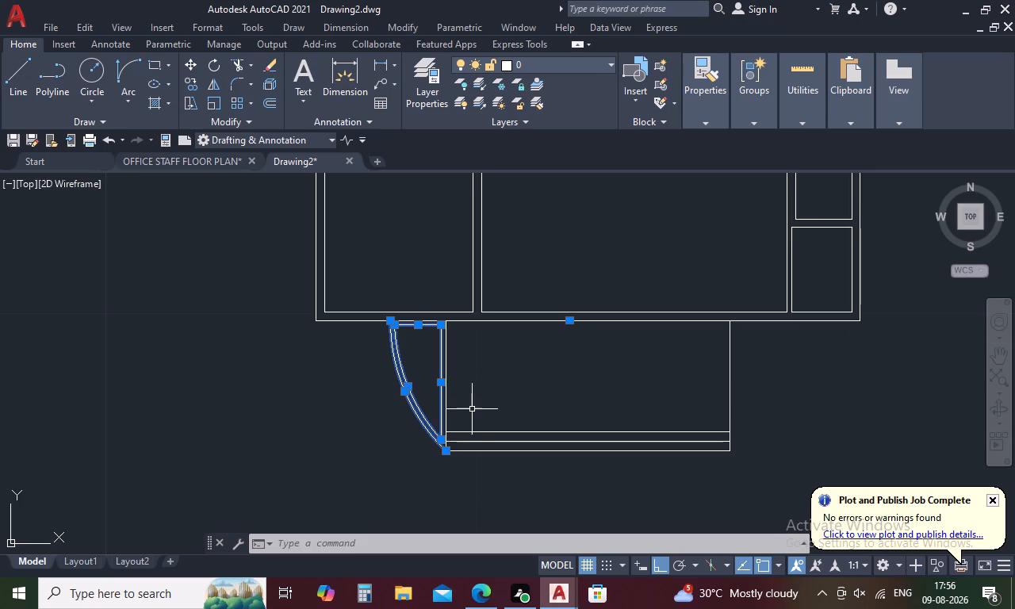
key(m)
text(I)
key(space)
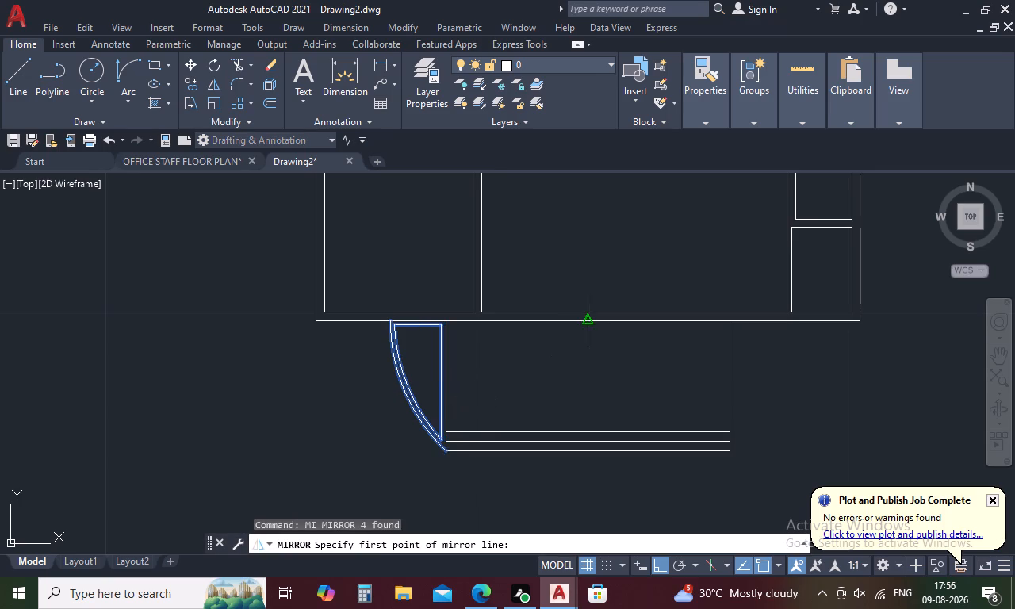
click(585, 320)
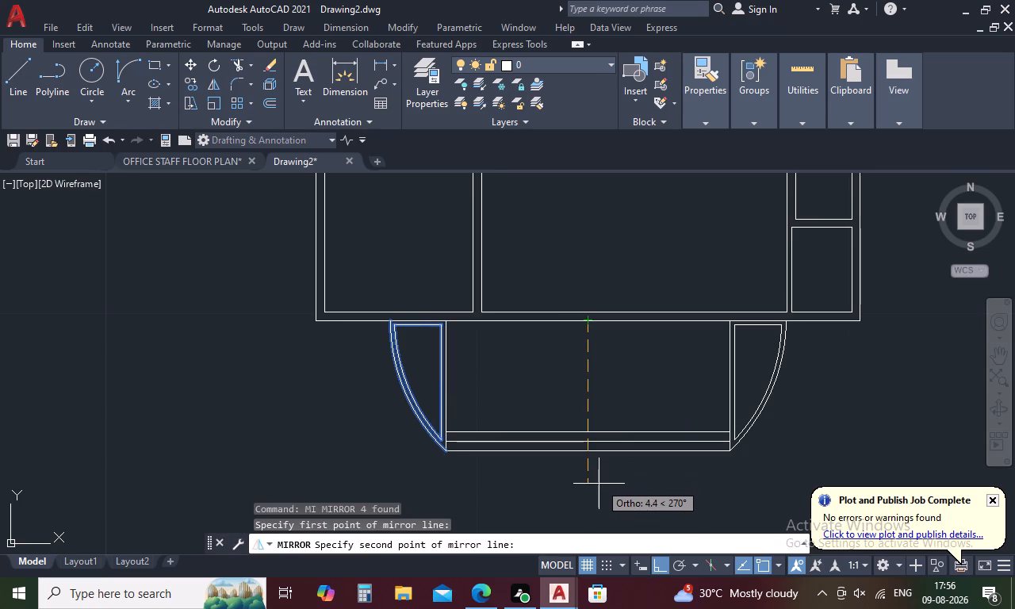
click(599, 484)
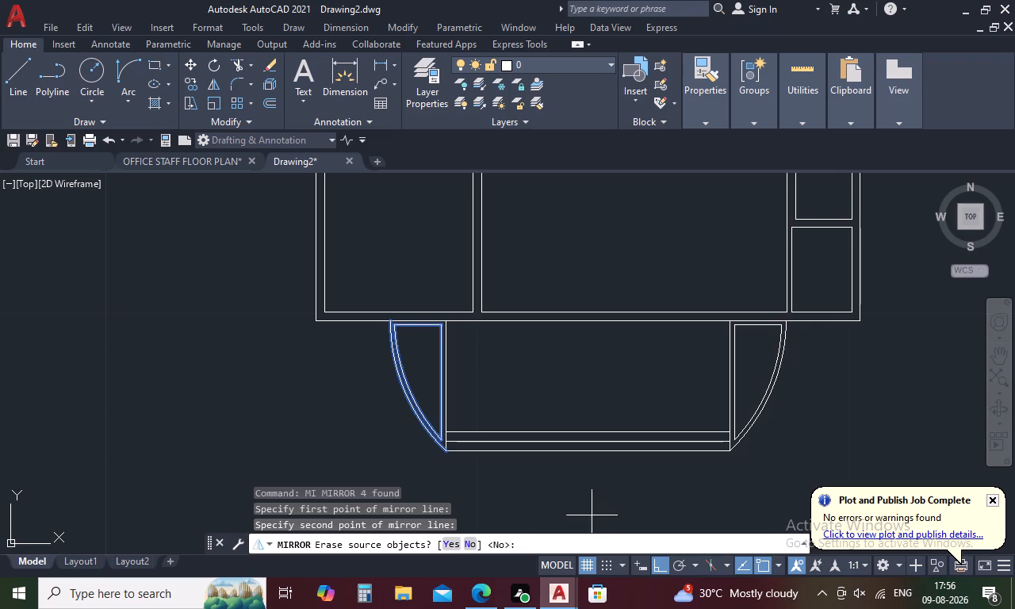
click(466, 550)
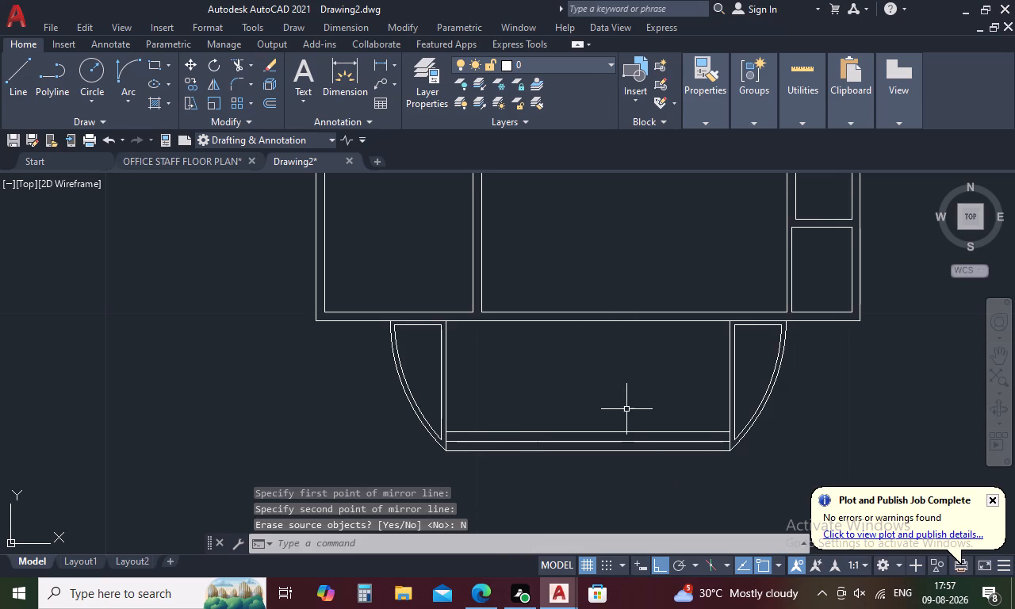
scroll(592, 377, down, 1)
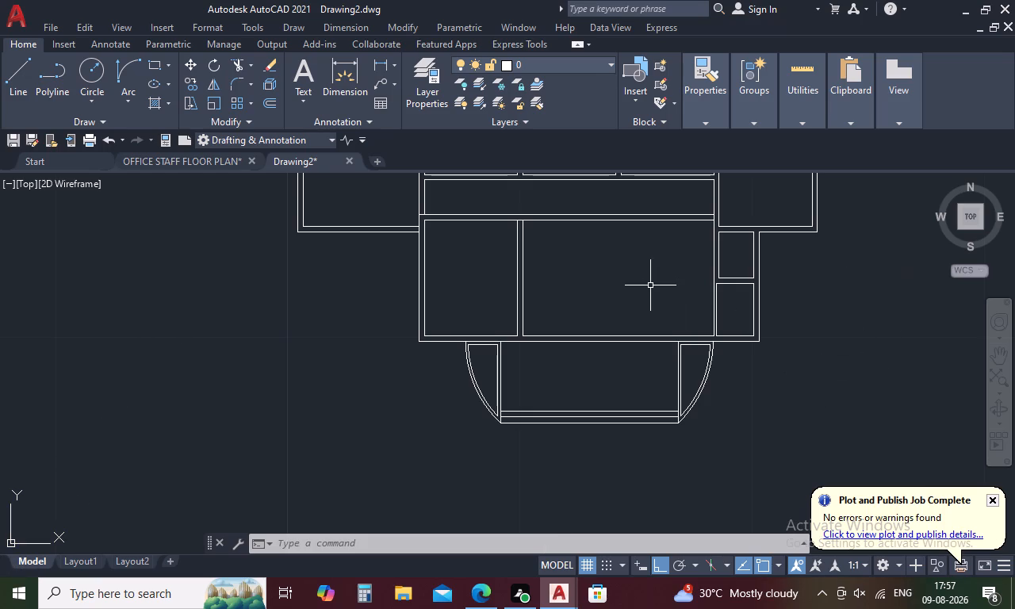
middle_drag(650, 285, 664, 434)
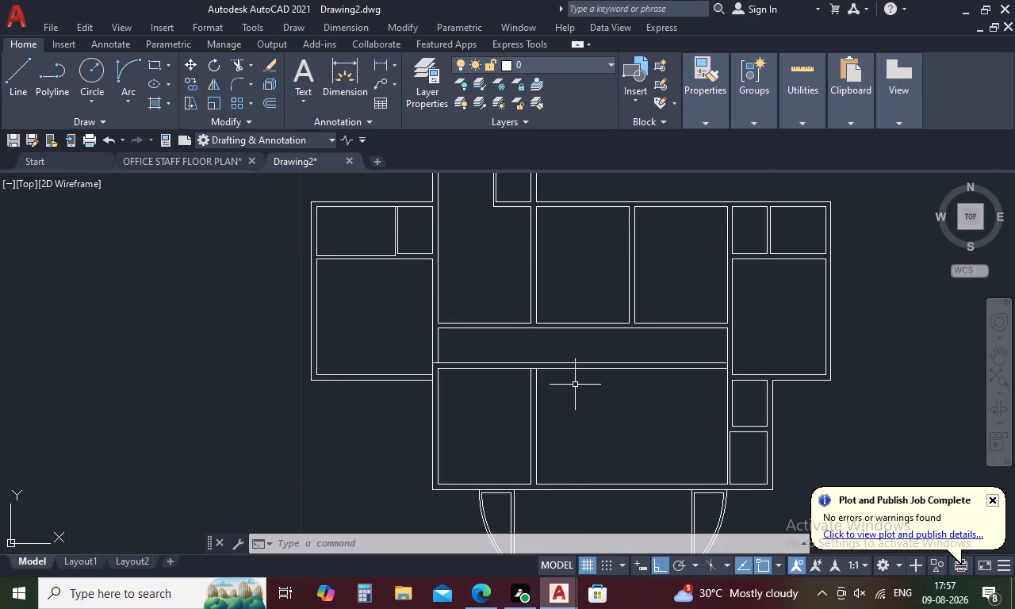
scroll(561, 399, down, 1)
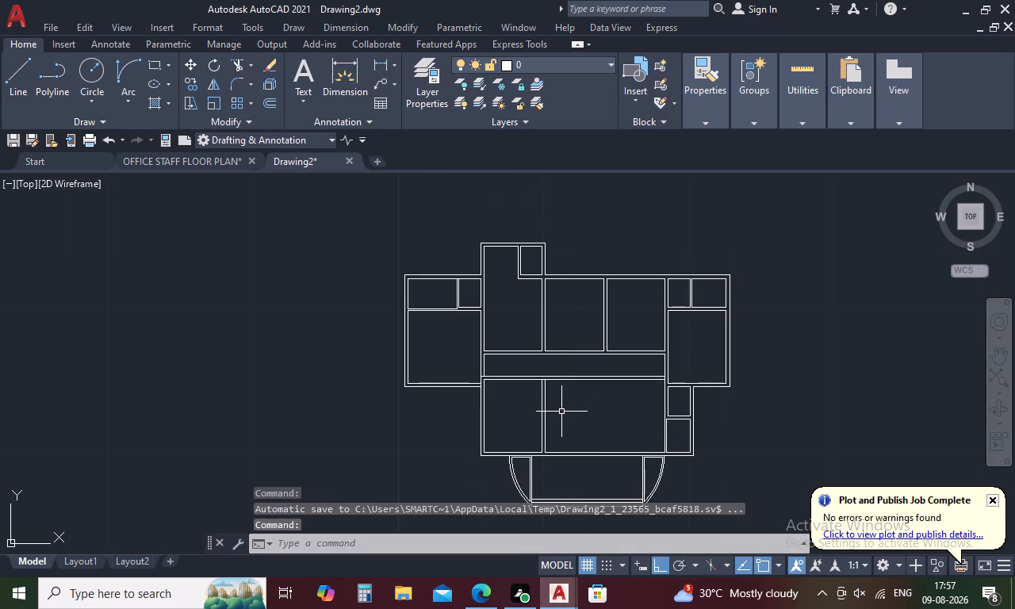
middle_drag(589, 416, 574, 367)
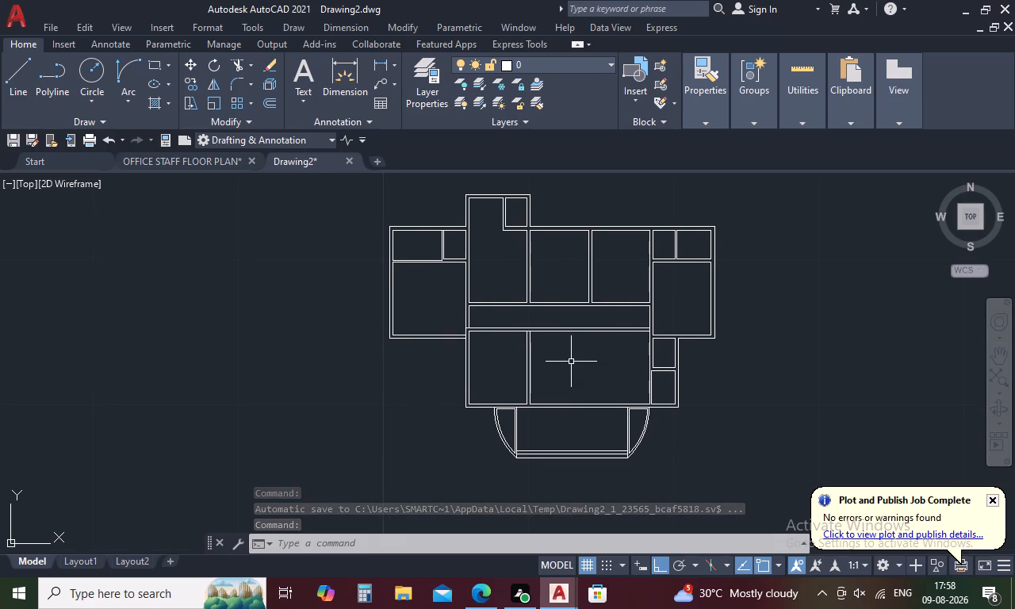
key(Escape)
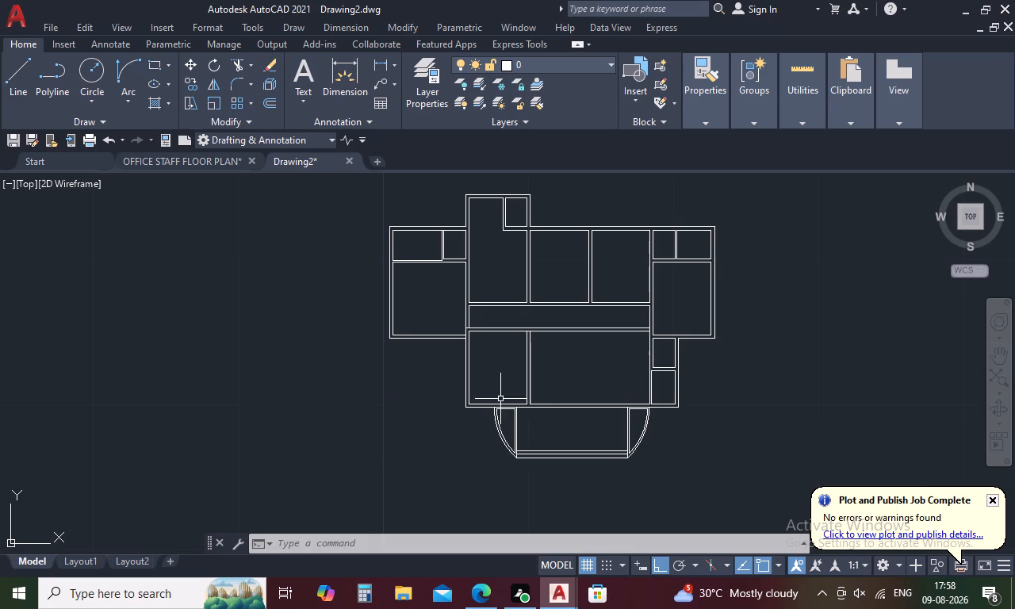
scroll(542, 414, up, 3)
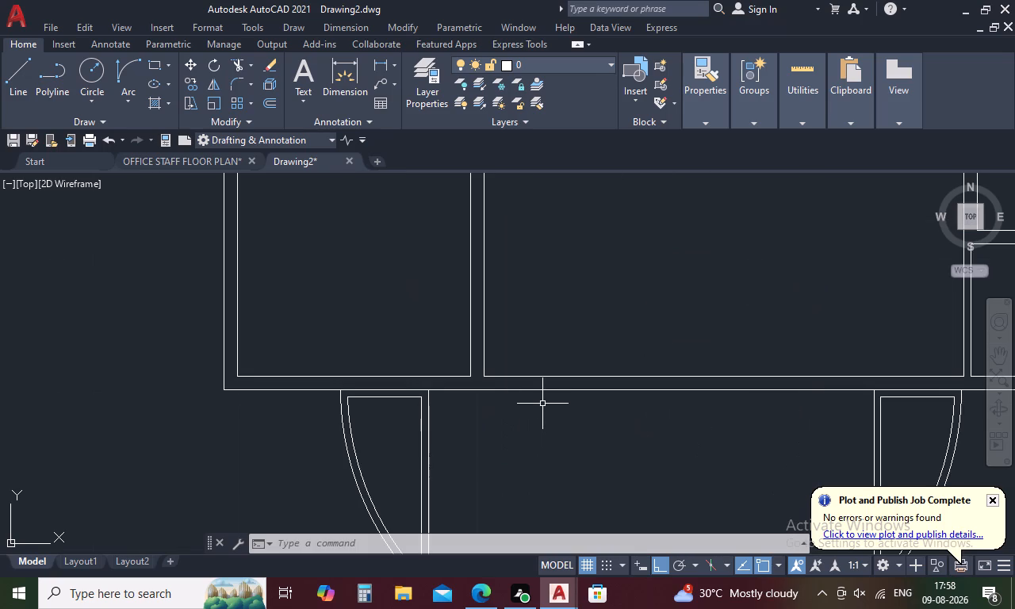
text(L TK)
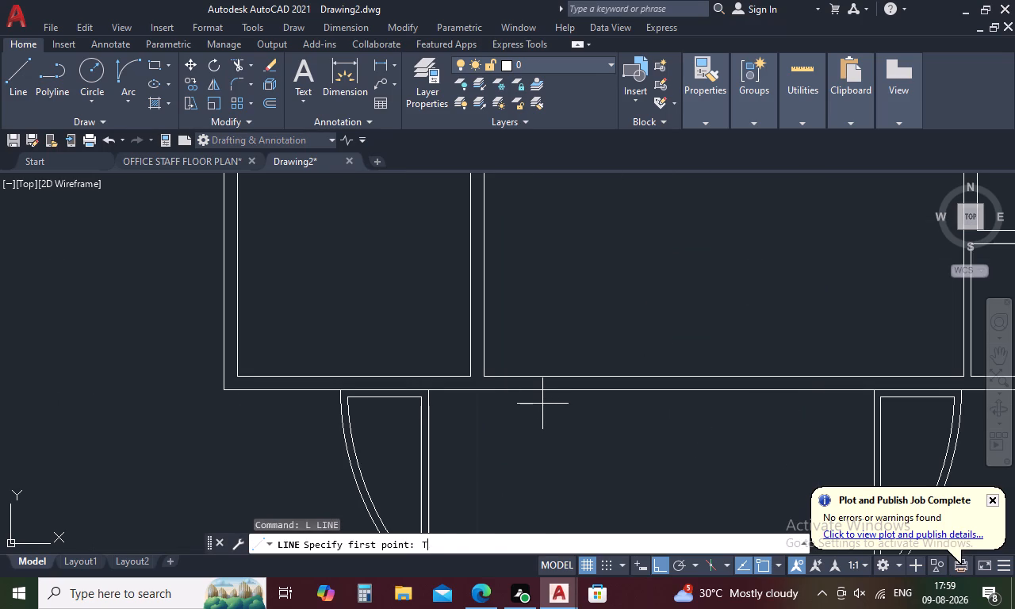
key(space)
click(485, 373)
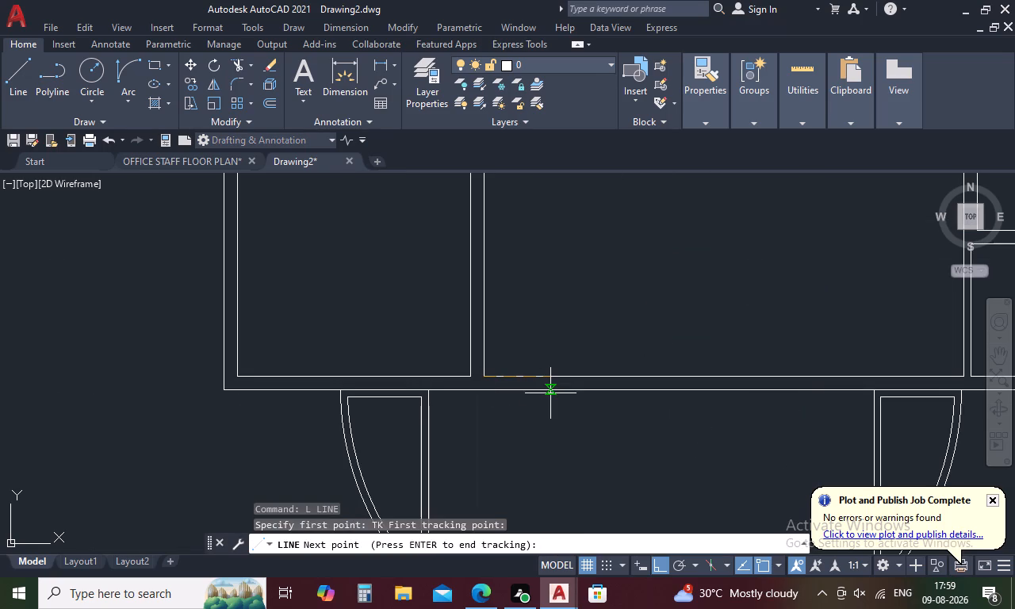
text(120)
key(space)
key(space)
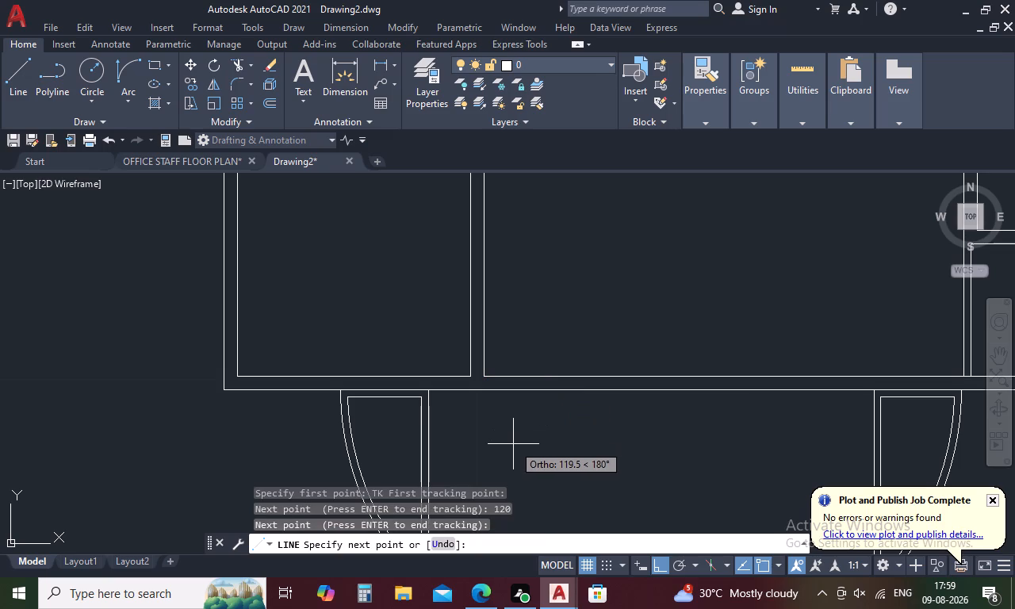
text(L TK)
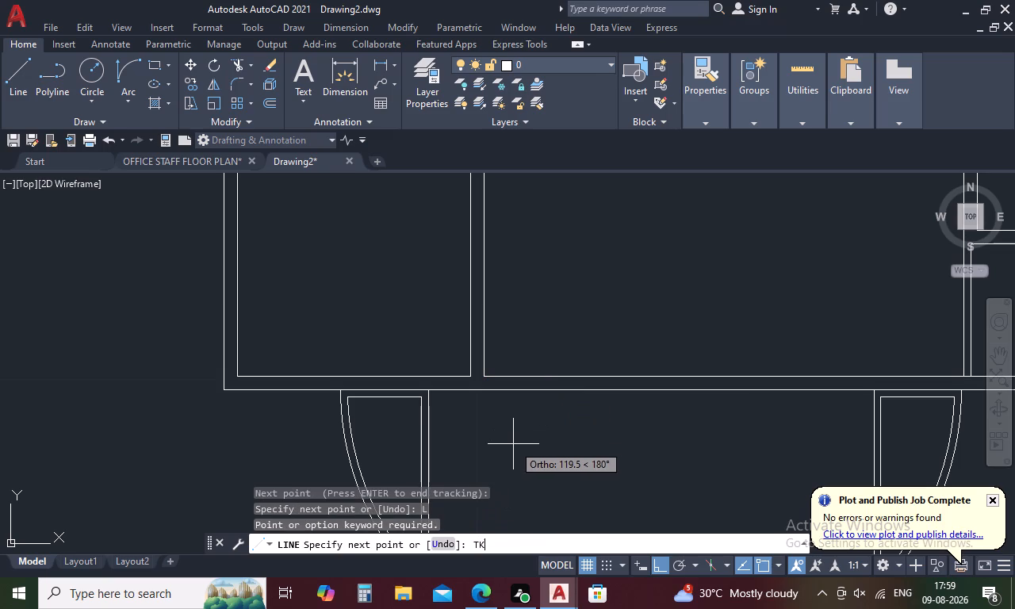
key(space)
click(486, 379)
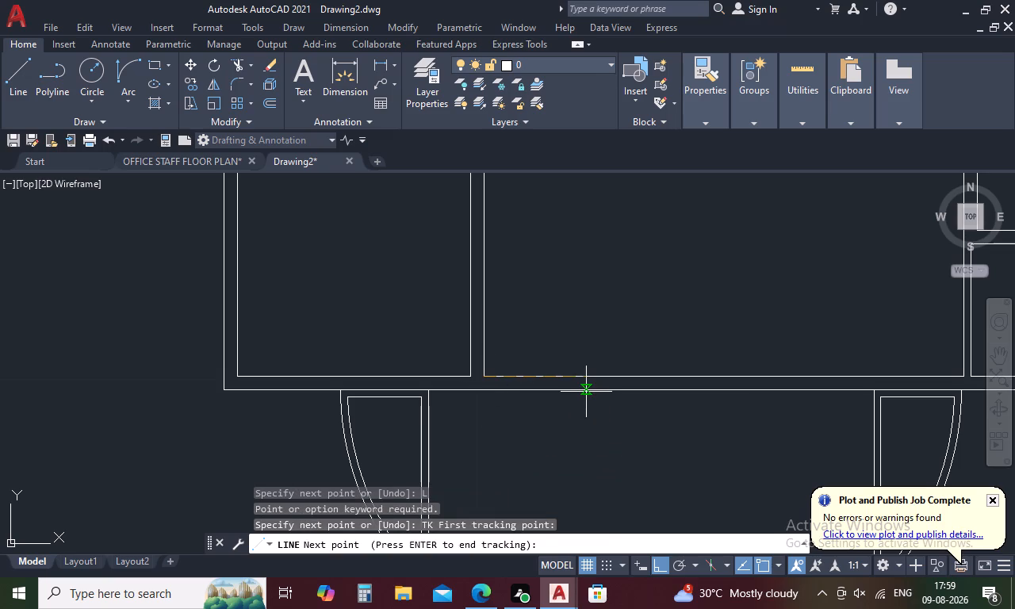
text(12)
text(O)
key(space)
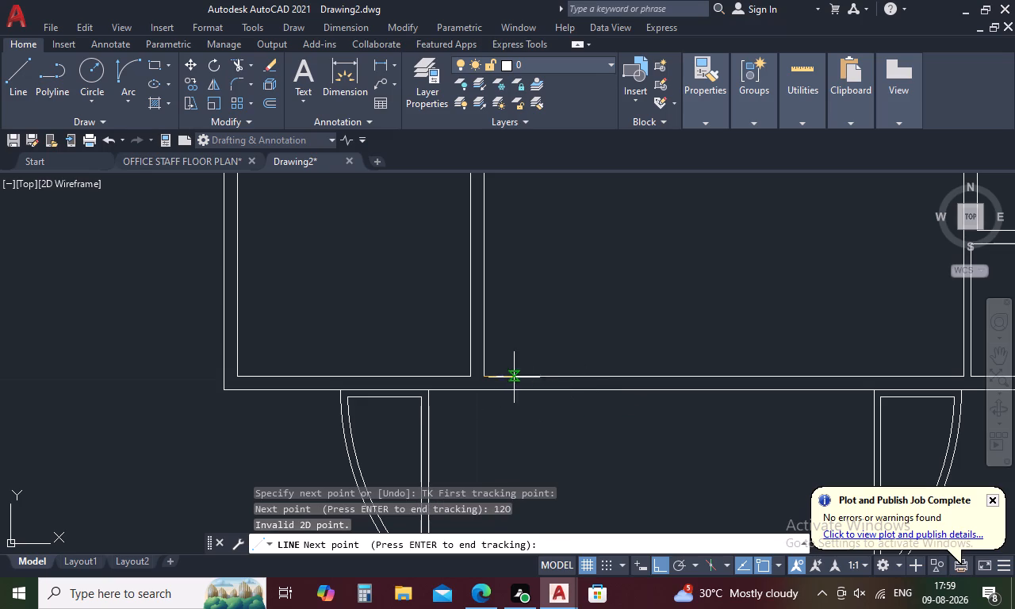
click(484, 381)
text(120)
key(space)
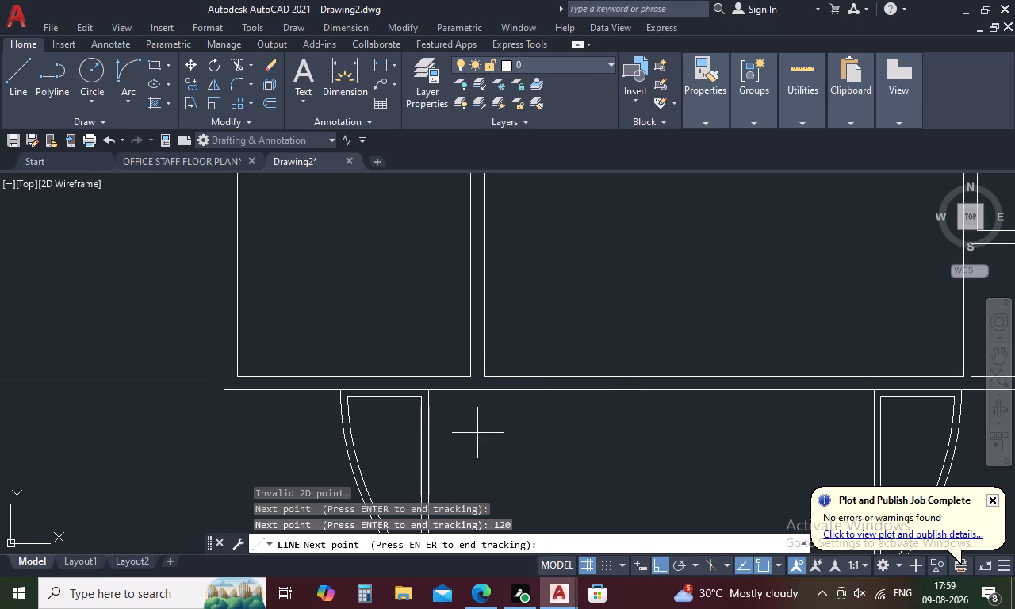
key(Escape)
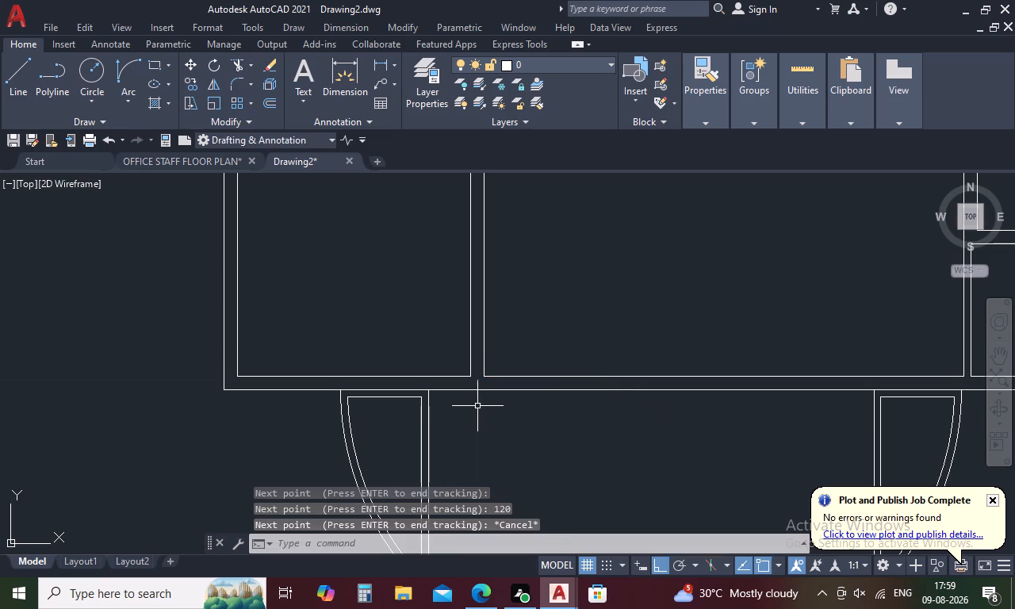
Draw a short vertical line across the south wall, 0.12 east of the large room's southwest inner corner.
key(l)
key(space)
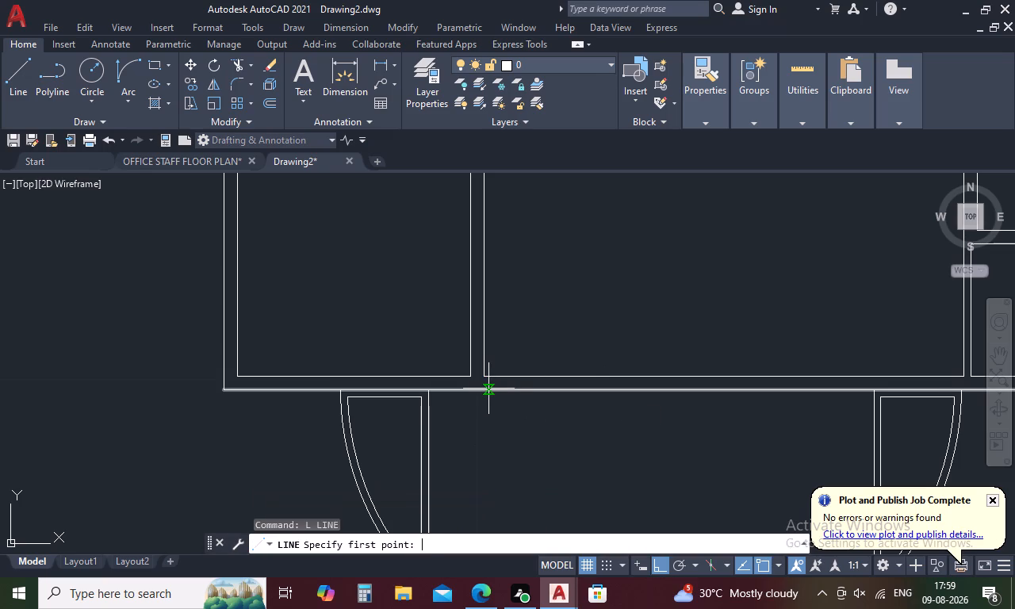
text(TK)
key(space)
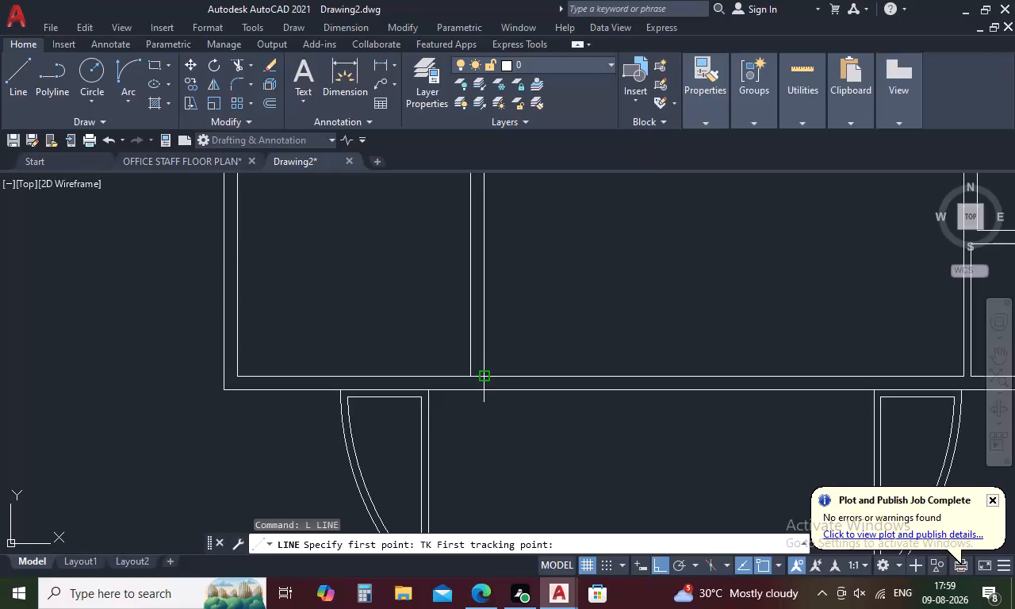
click(487, 380)
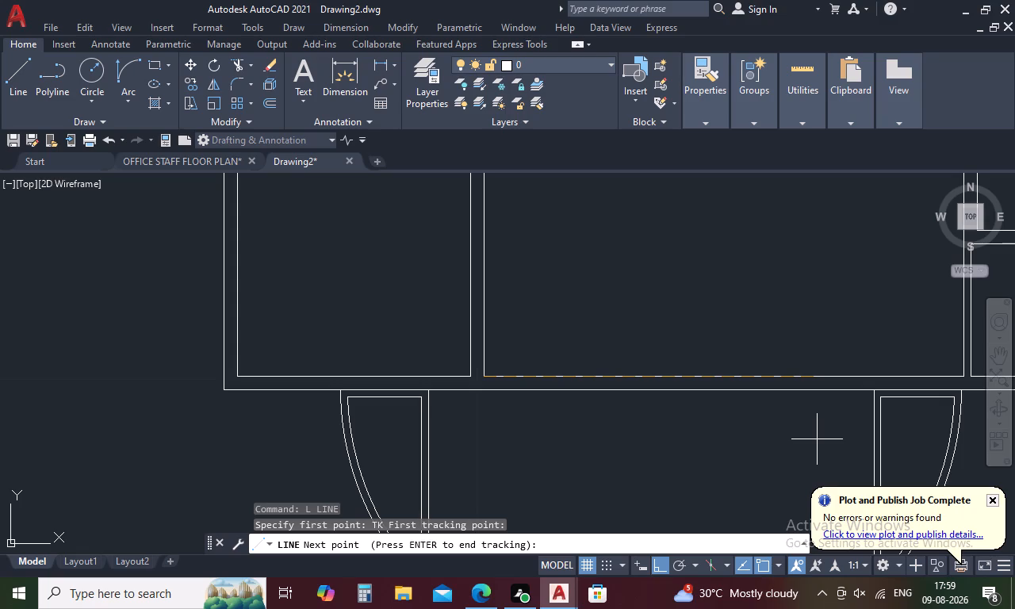
key(period)
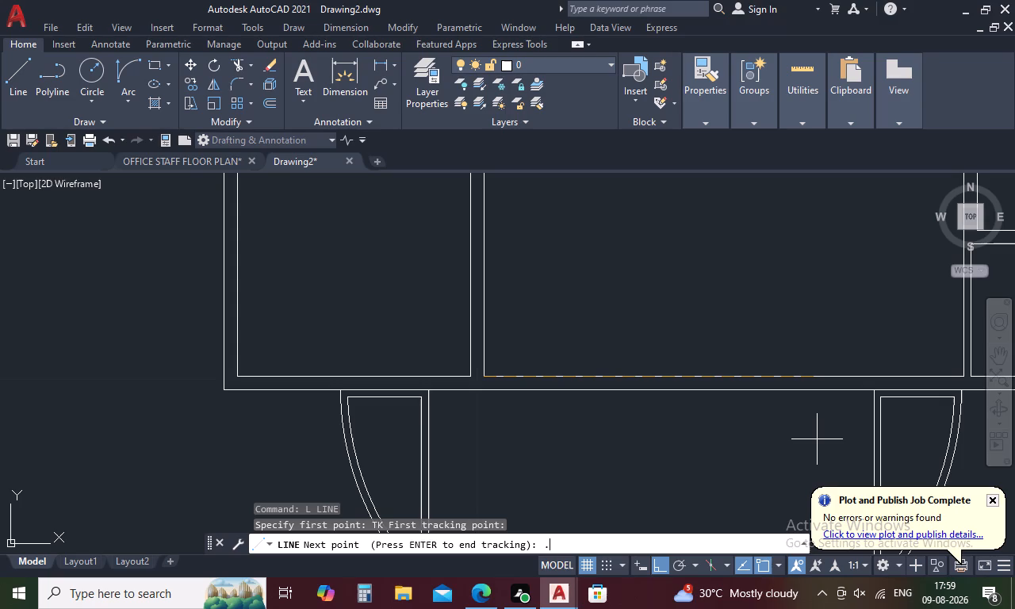
key(1)
text(2)
key(space)
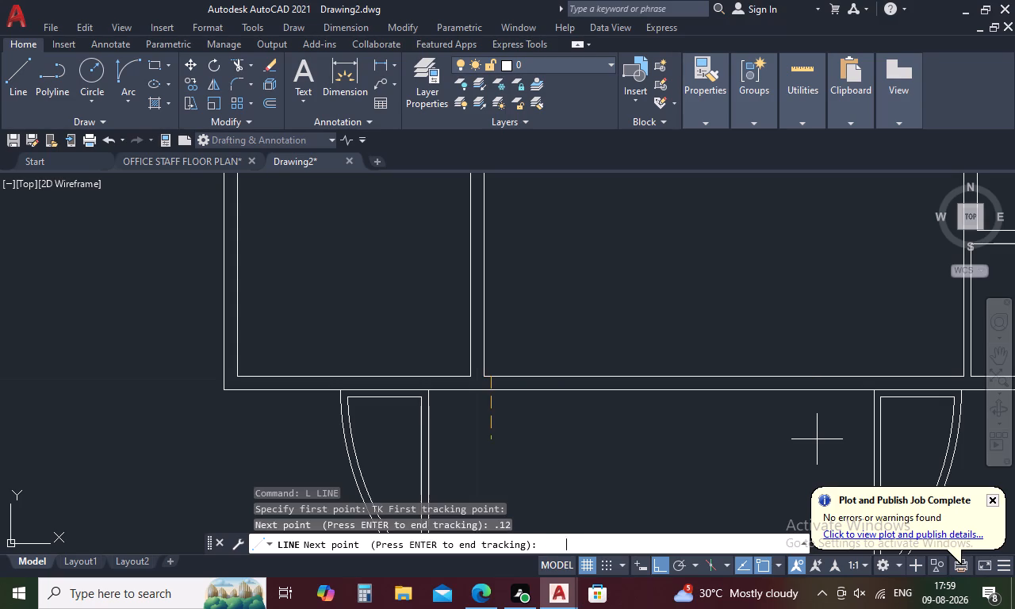
key(space)
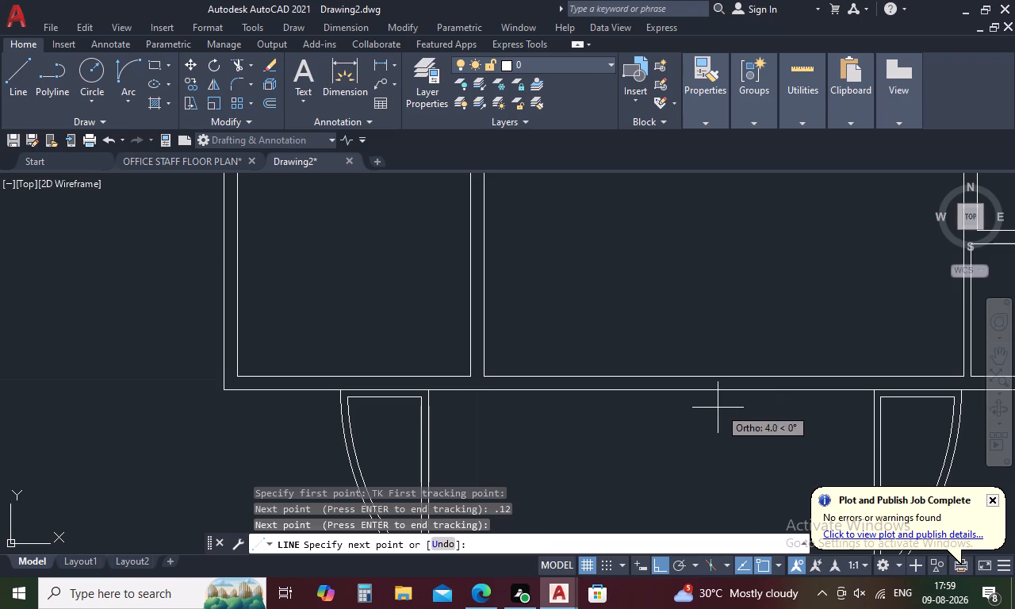
click(492, 393)
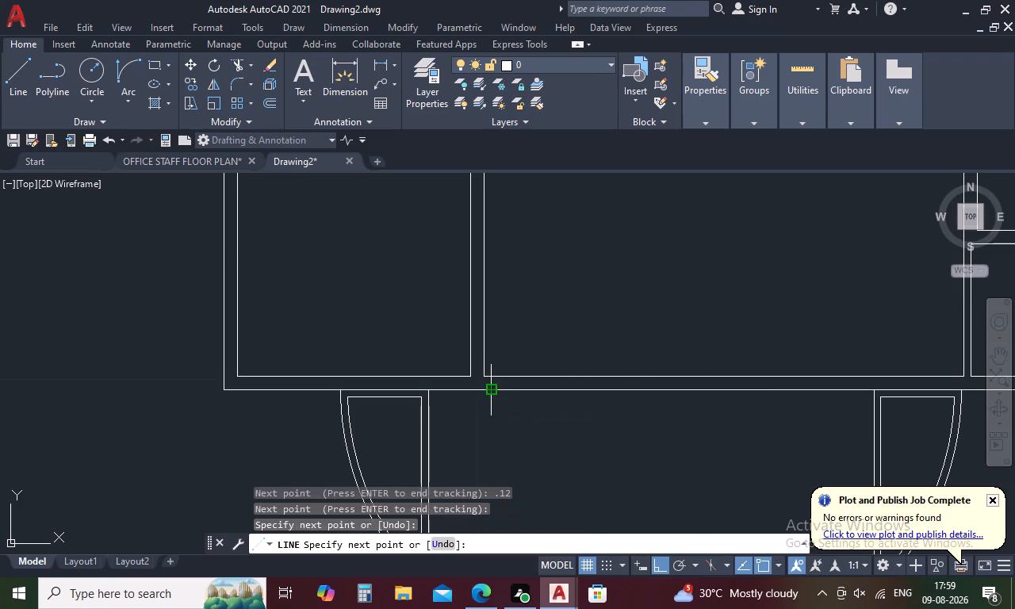
key(Escape)
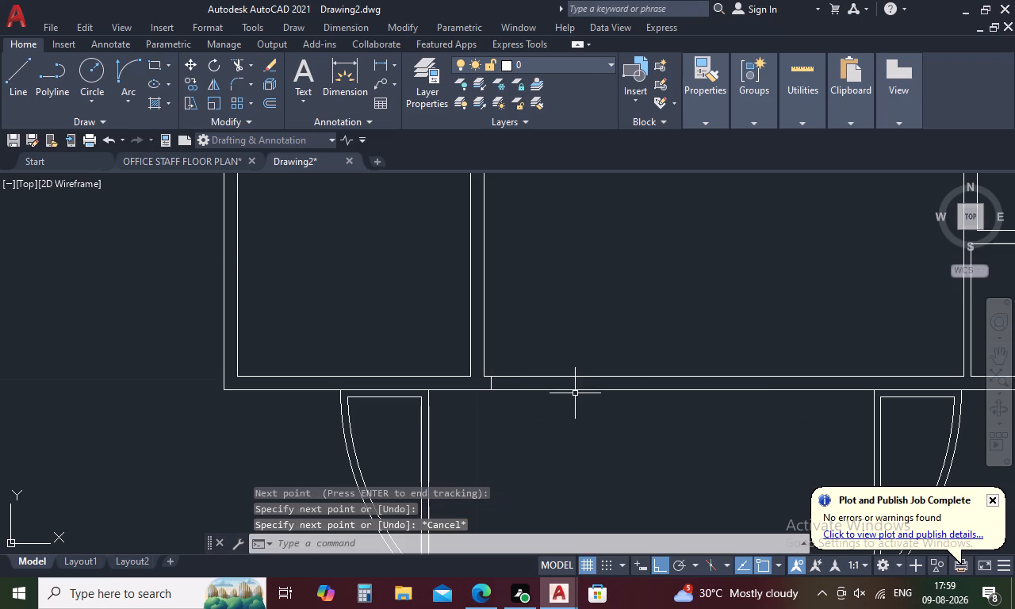
Offset the short line across the south wall 0.6 to the east, and offset that new line another 0.6 east.
text(O)
key(space)
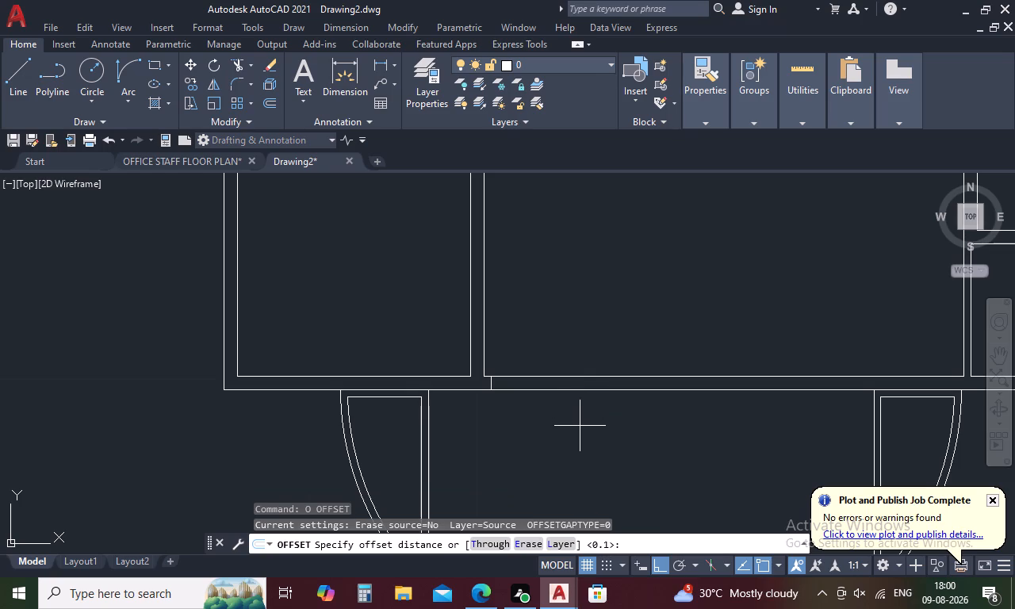
text(.6)
key(space)
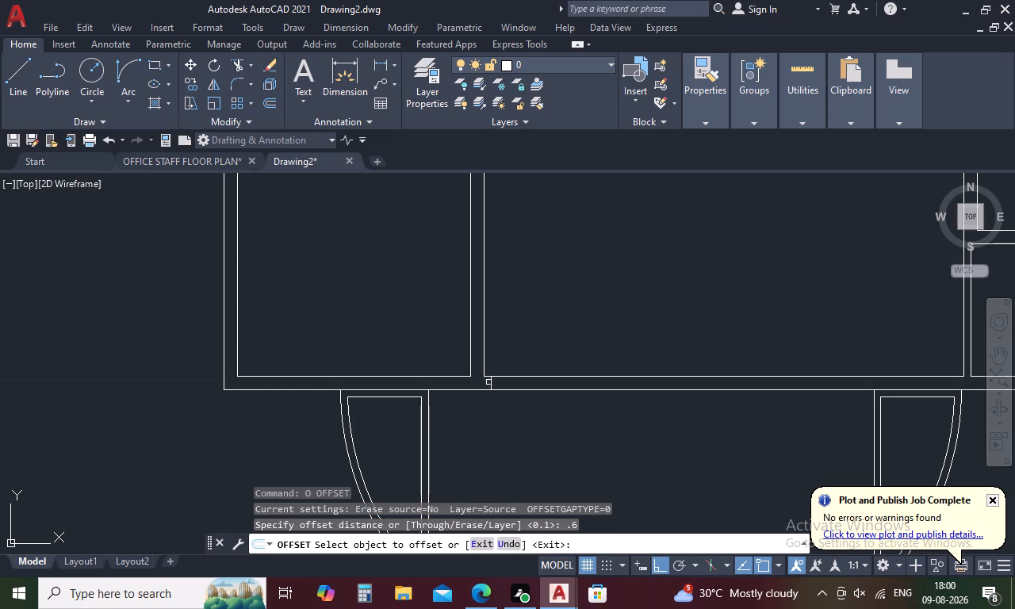
click(492, 388)
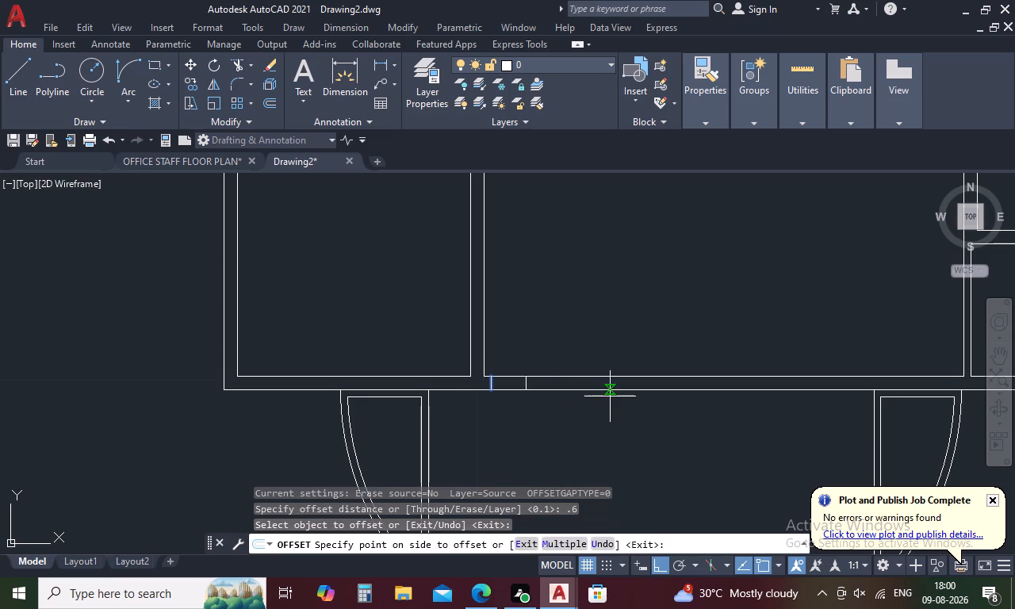
click(625, 396)
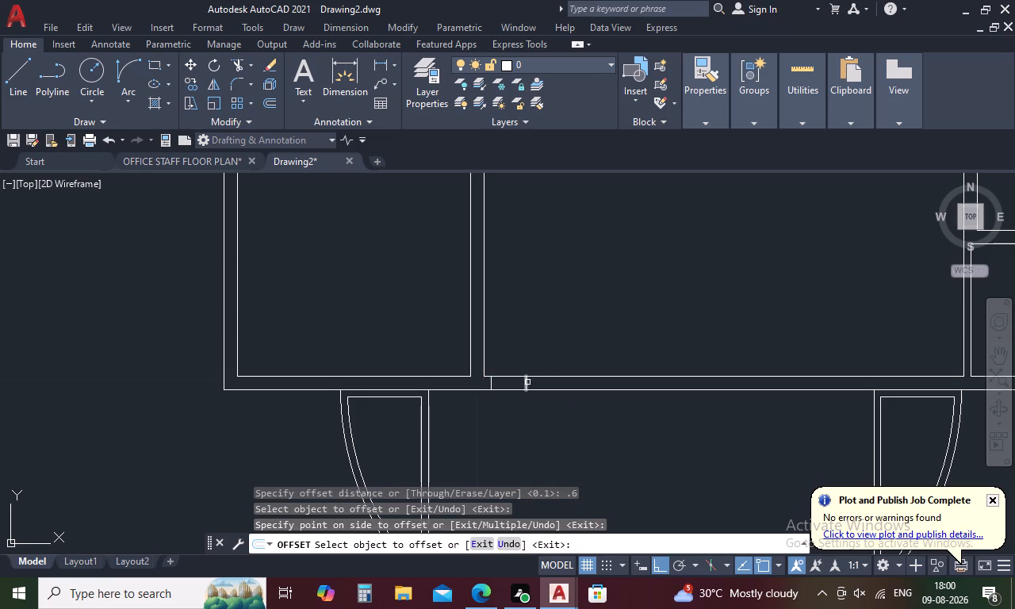
click(527, 382)
click(695, 397)
key(Escape)
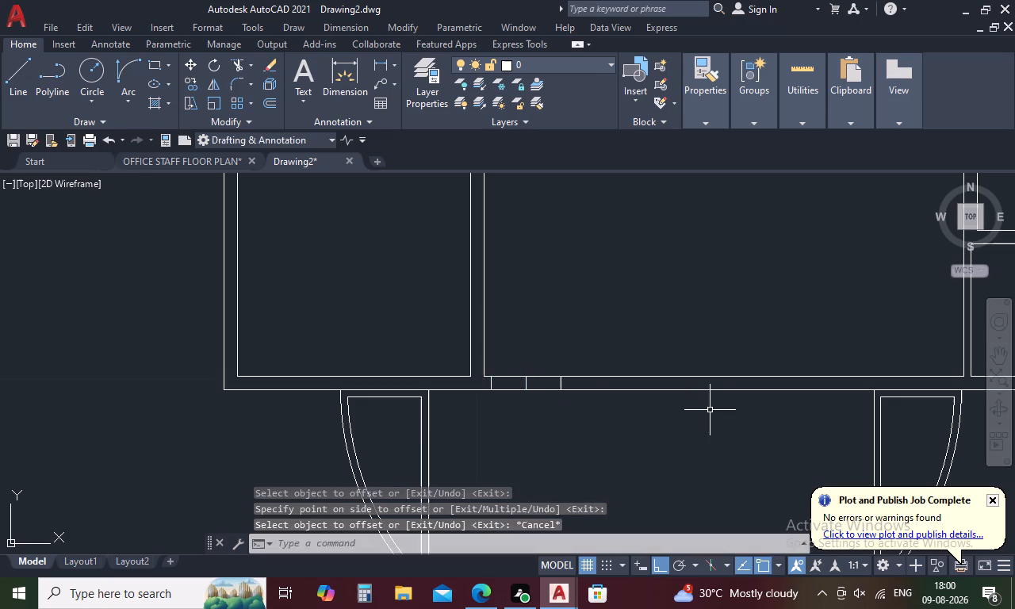
Draw a 0.6 vertical door-leaf line northward from the inner end of the easternmost line across the south wall.
text(L)
key(space)
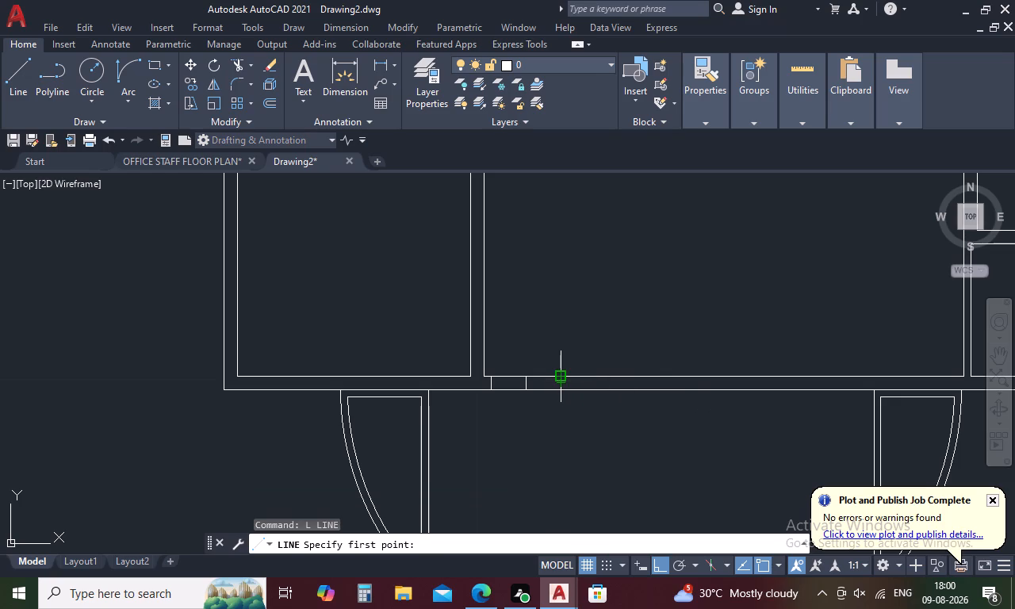
click(562, 378)
key(period)
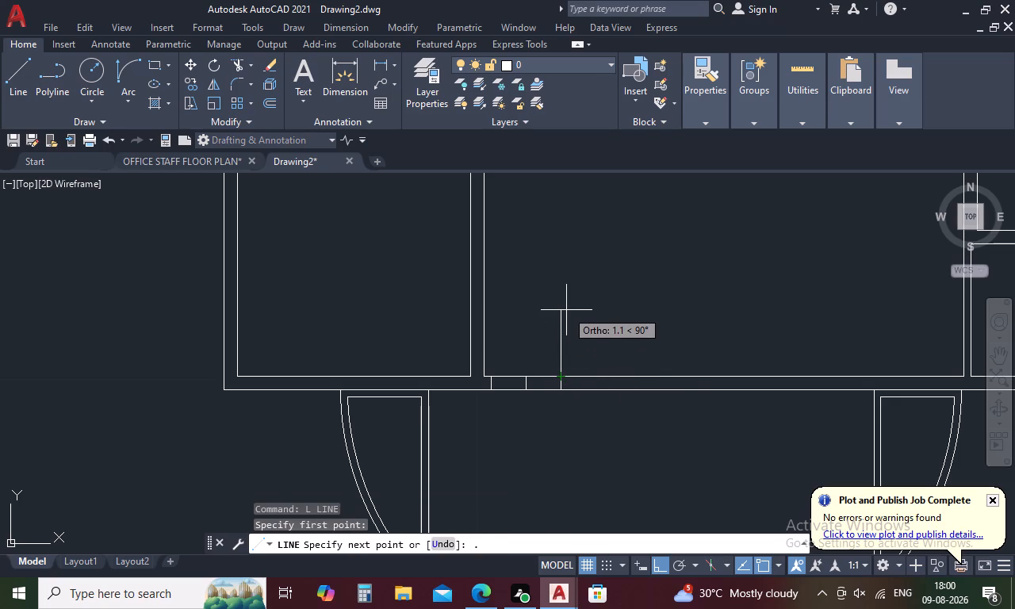
key(6)
key(space)
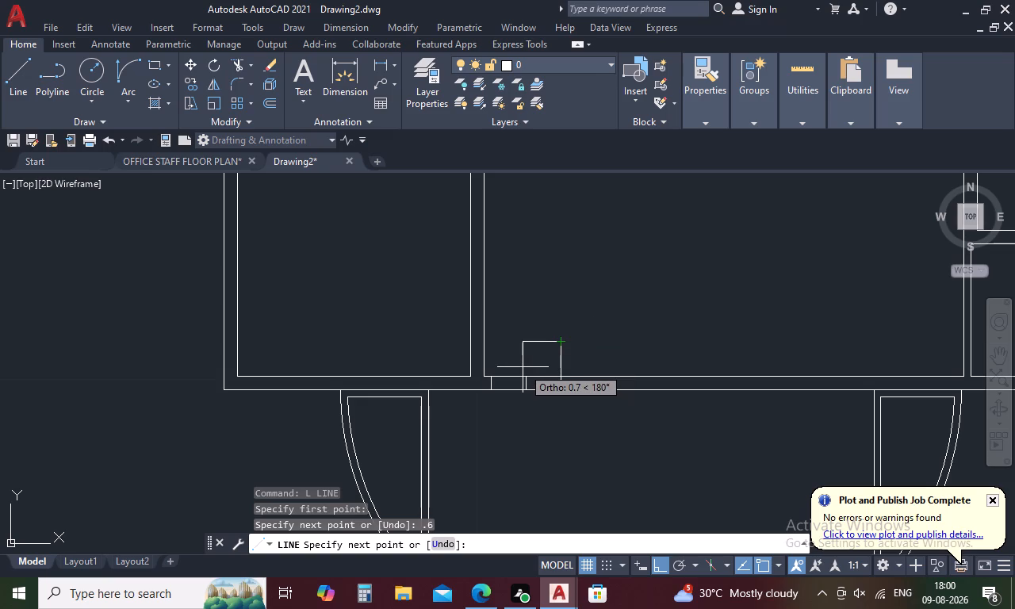
key(Escape)
Copy the 0.6 door-leaf line from the east jamb to the inner end of the west jamb line.
drag(584, 356, 542, 355)
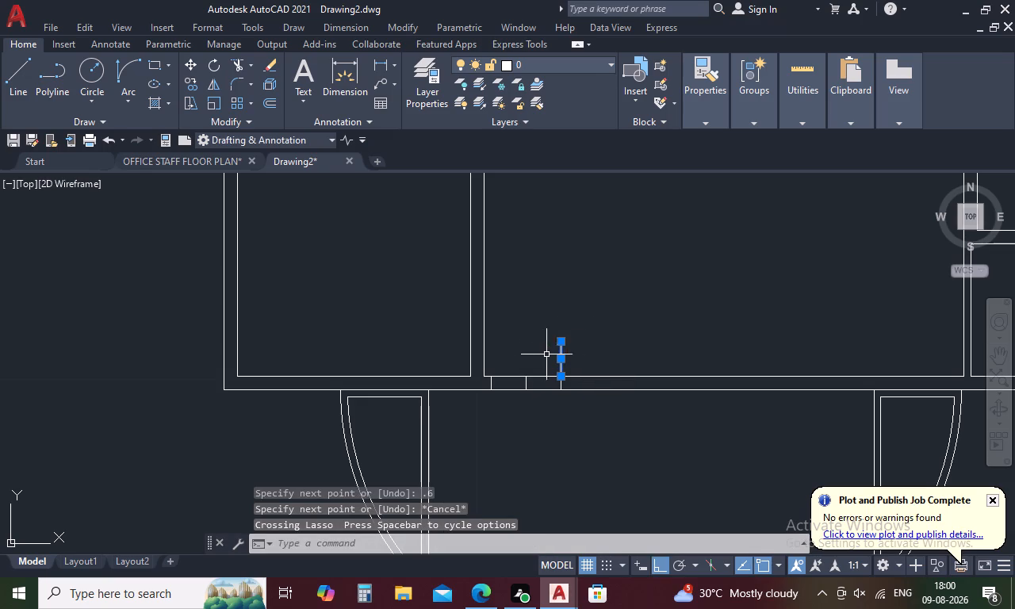
right_click(630, 320)
click(658, 324)
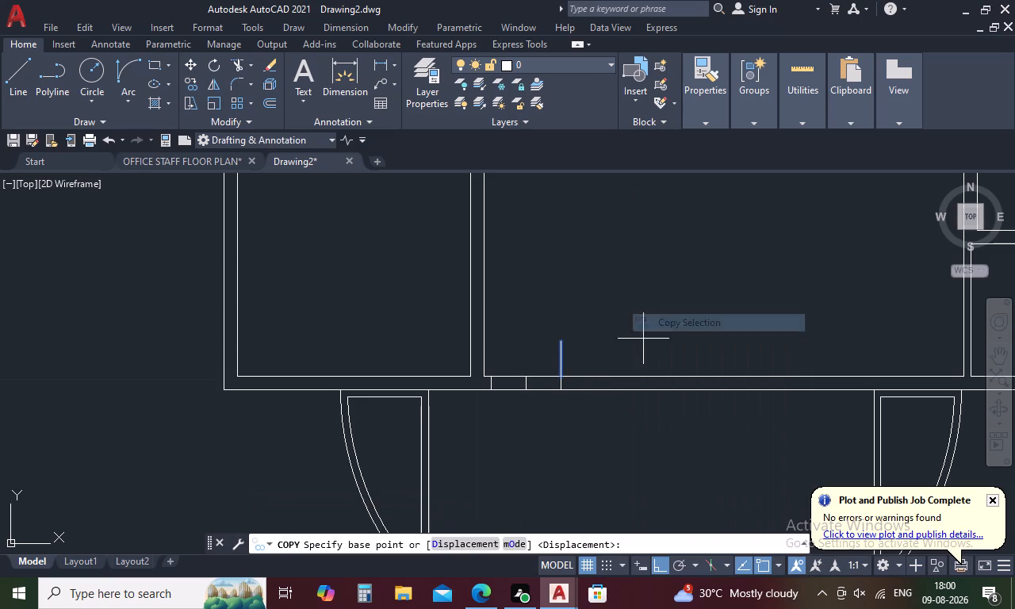
click(560, 373)
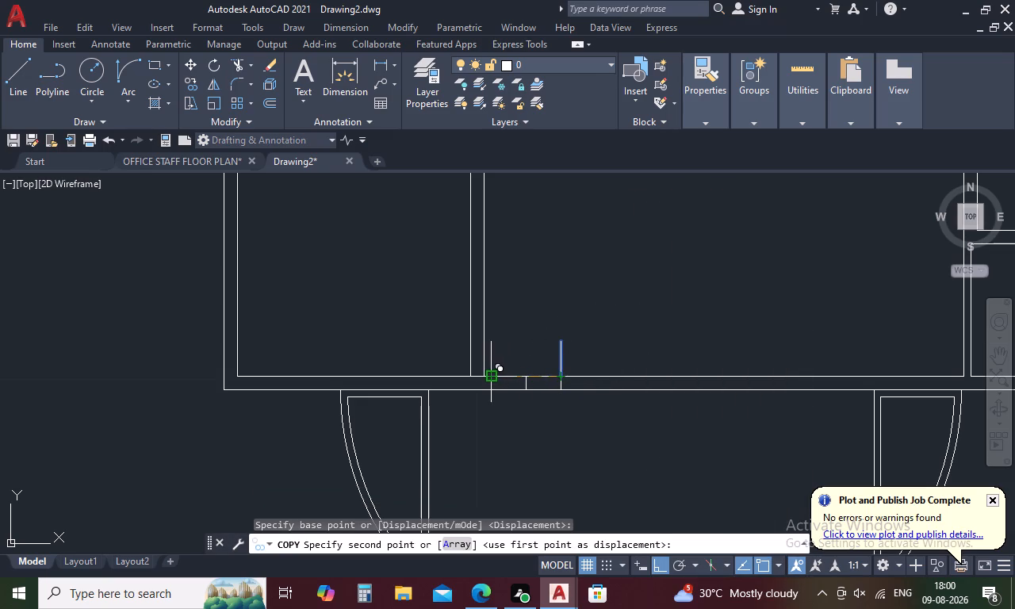
click(490, 375)
key(Escape)
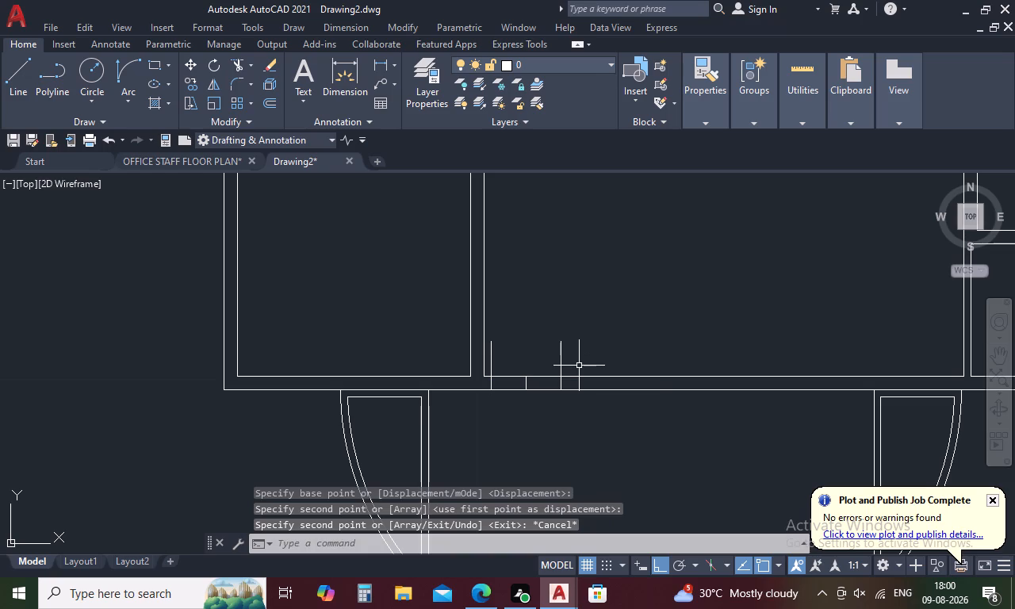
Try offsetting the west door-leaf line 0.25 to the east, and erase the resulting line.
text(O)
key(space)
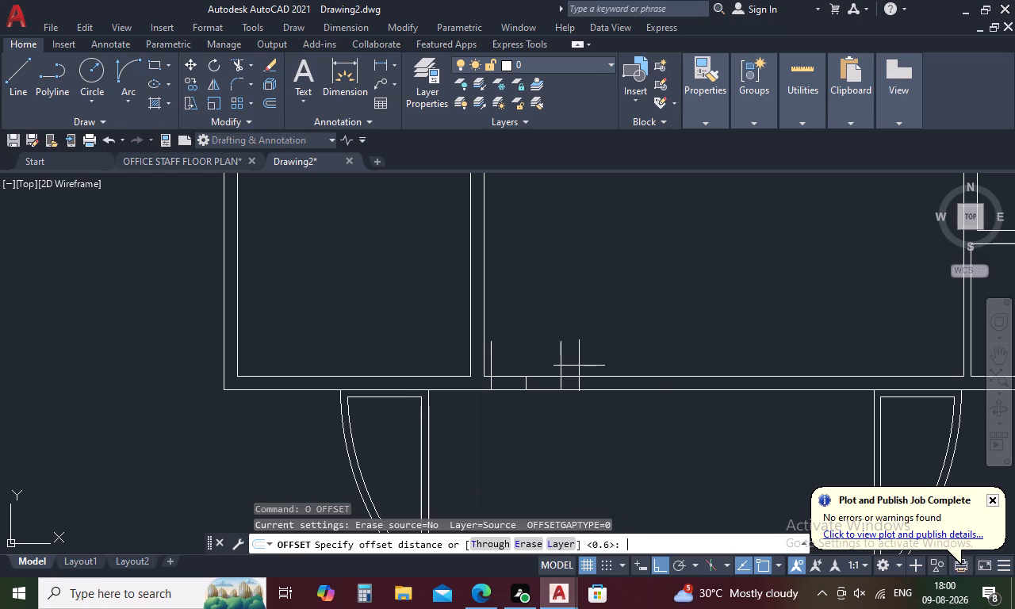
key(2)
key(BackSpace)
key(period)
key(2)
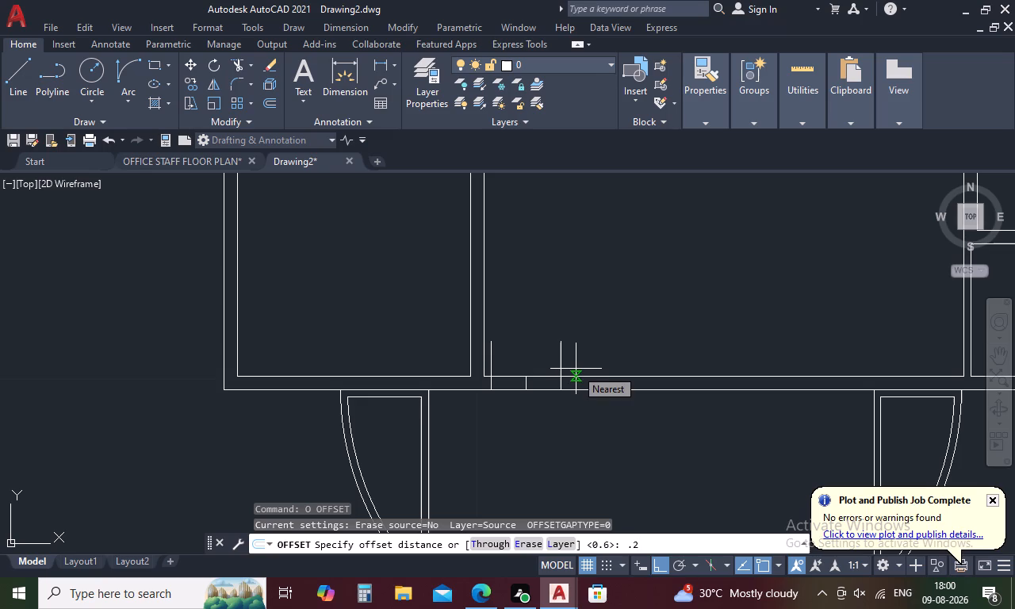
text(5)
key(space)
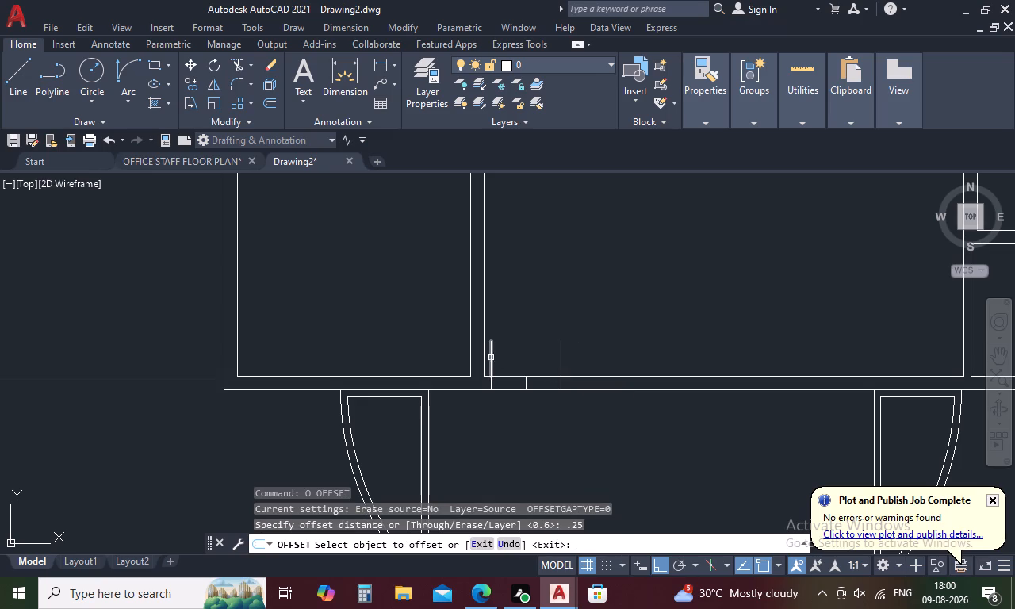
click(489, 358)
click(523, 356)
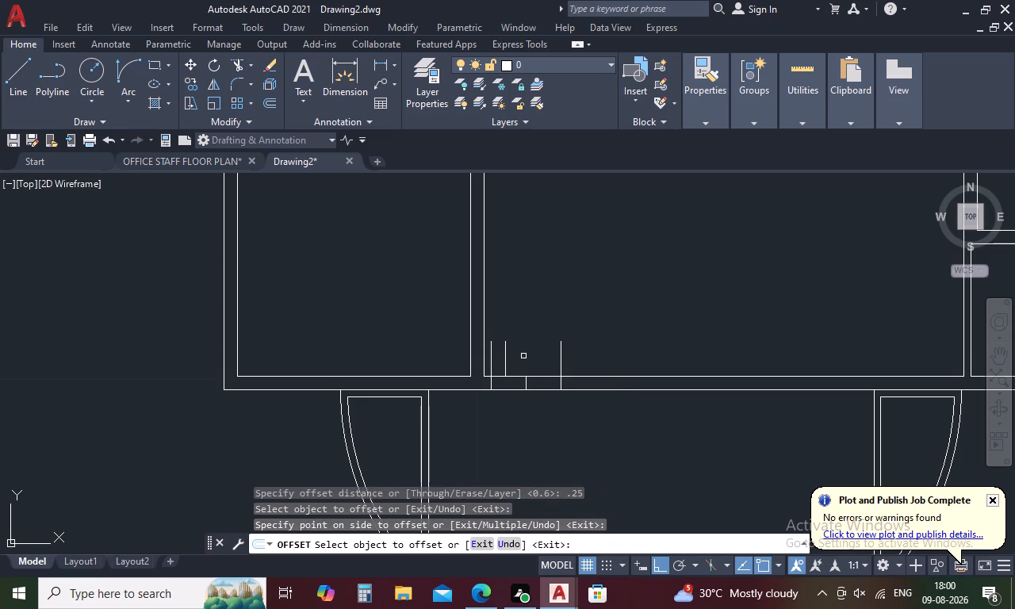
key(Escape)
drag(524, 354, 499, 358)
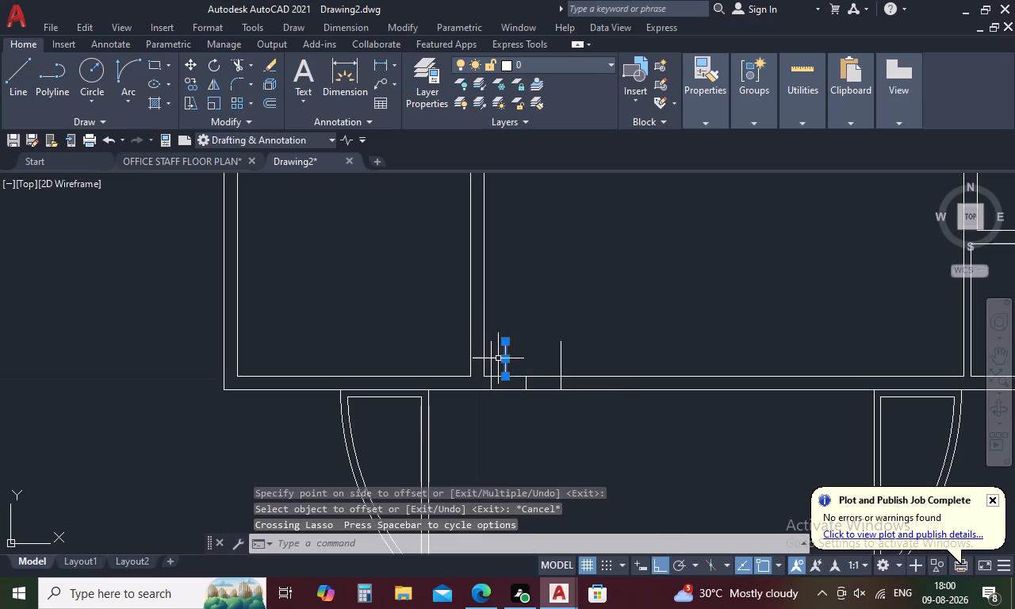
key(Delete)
Offset both door-leaf lines 0.025 toward the middle of the opening.
text(O .)
text(025)
key(space)
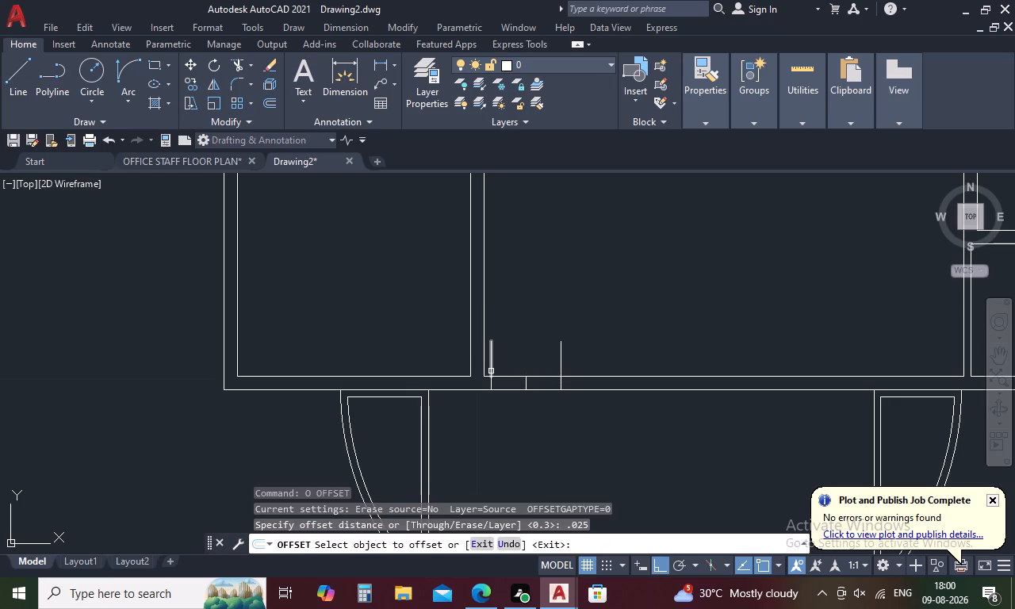
click(491, 371)
click(527, 361)
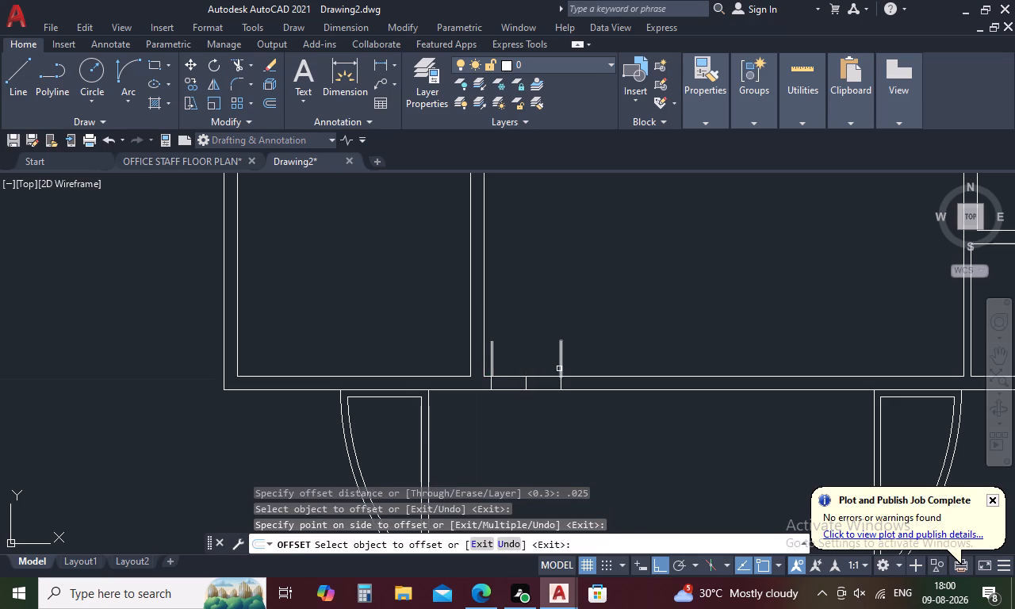
click(560, 366)
click(514, 367)
key(Escape)
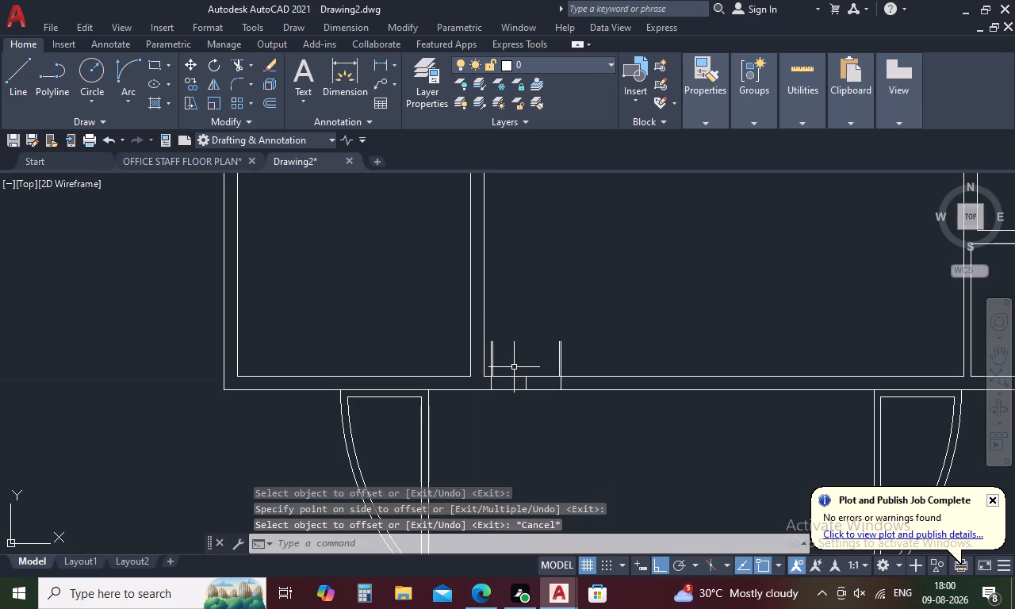
Draw three-point swing arcs from the tops of both door leaves to the opening's middle line at the inner wall face.
text(A)
key(space)
scroll(489, 340, up, 2)
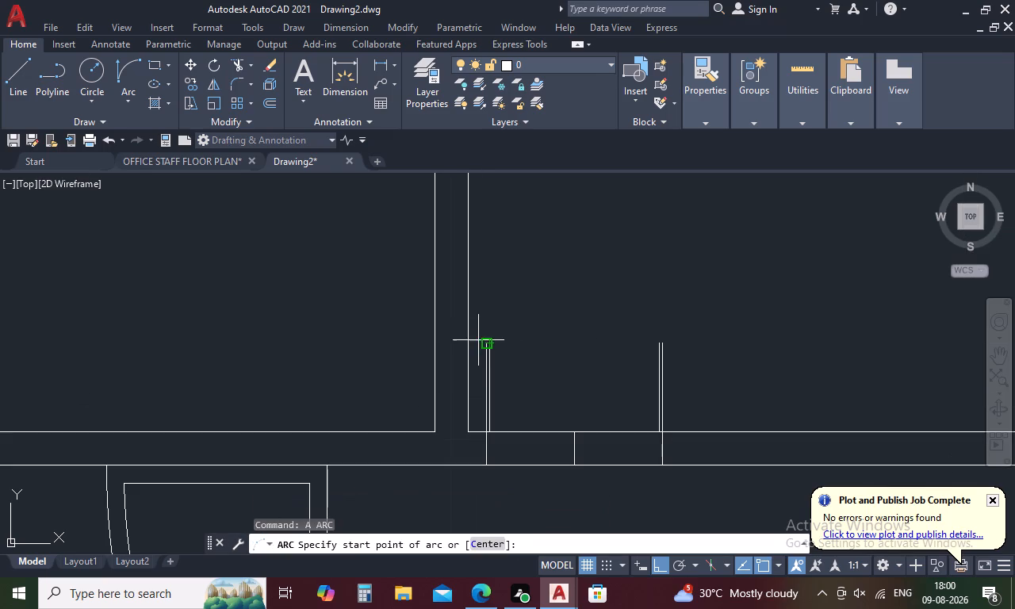
scroll(477, 341, up, 3)
click(490, 350)
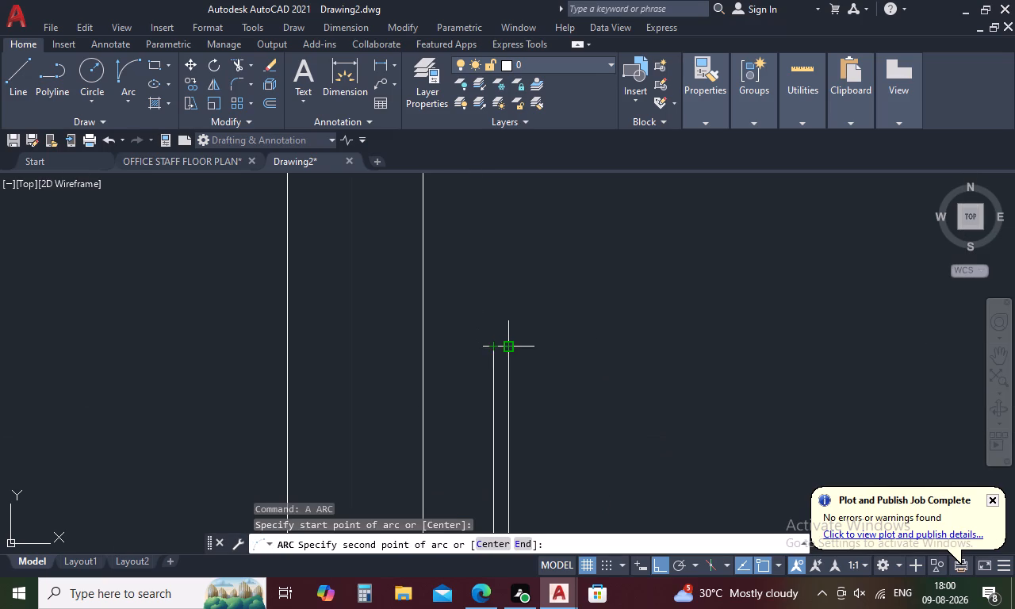
click(509, 350)
scroll(509, 350, down, 2)
click(640, 491)
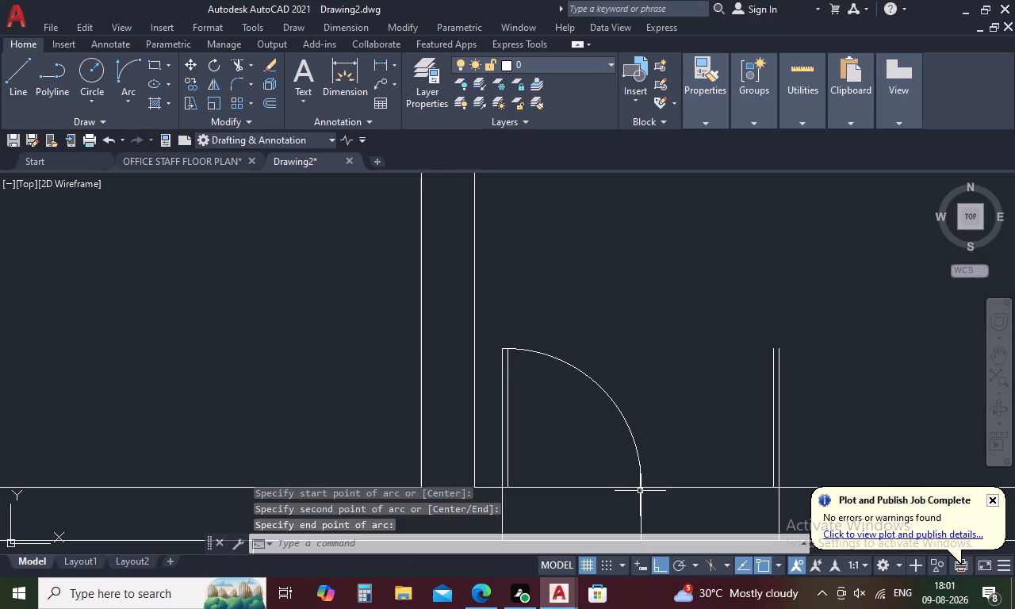
key(space)
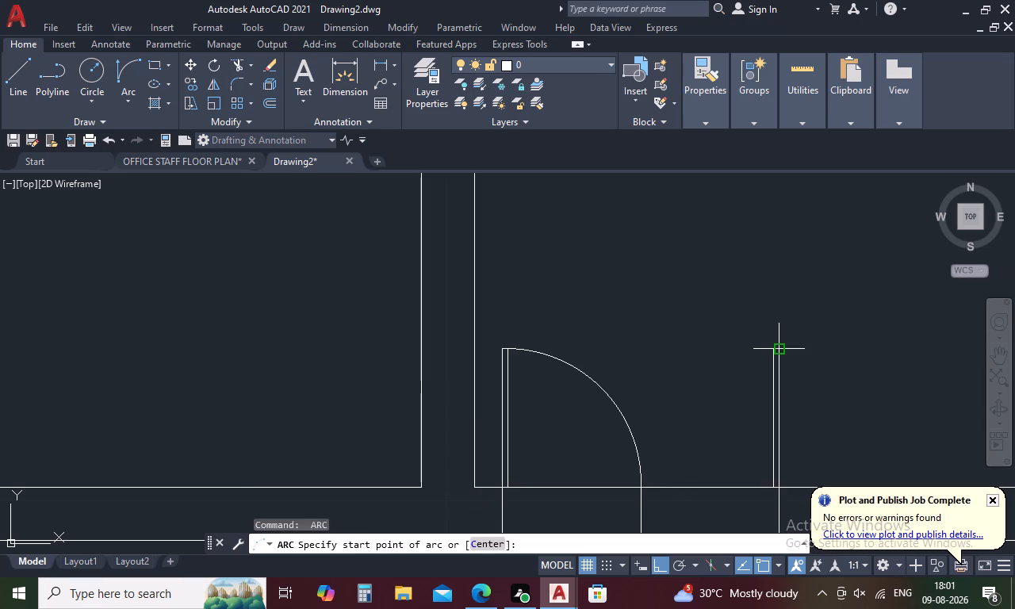
click(779, 353)
click(771, 352)
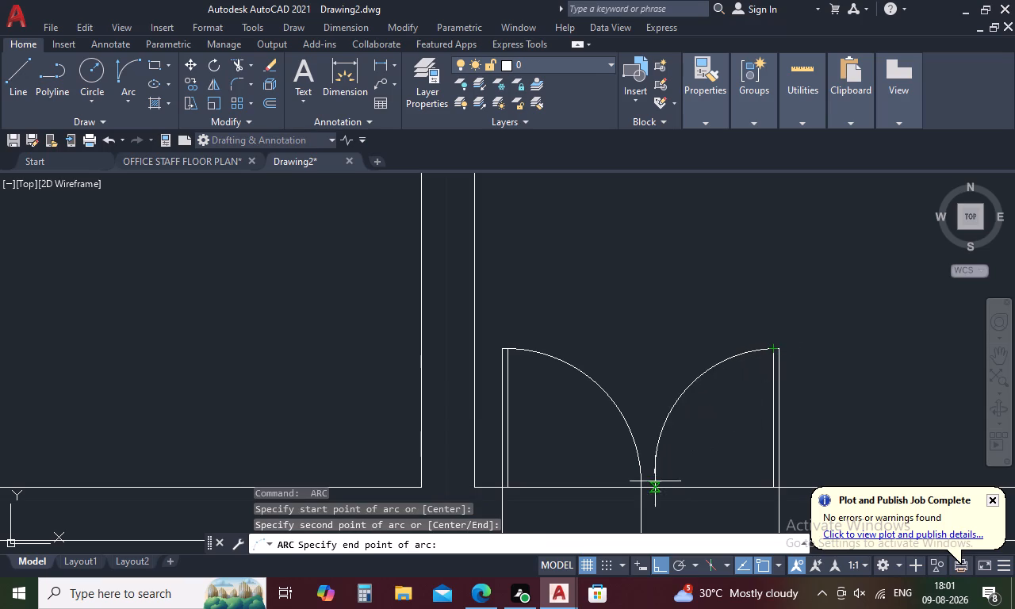
click(638, 488)
key(Escape)
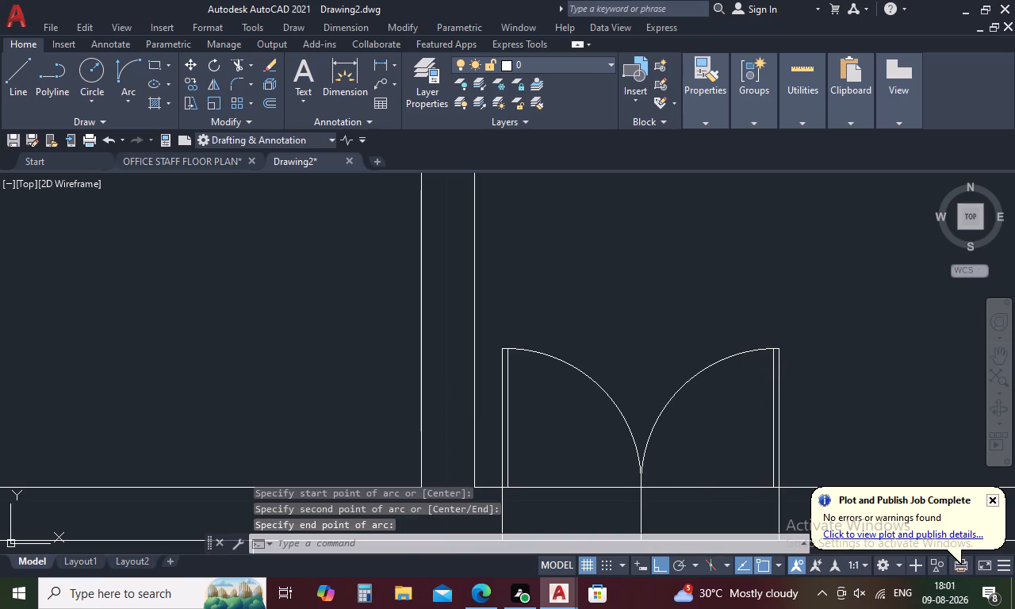
Trim away both south wall lines between the door jambs and remove the middle line across the opening.
scroll(702, 446, down, 2)
middle_drag(702, 444, 657, 348)
text(TR)
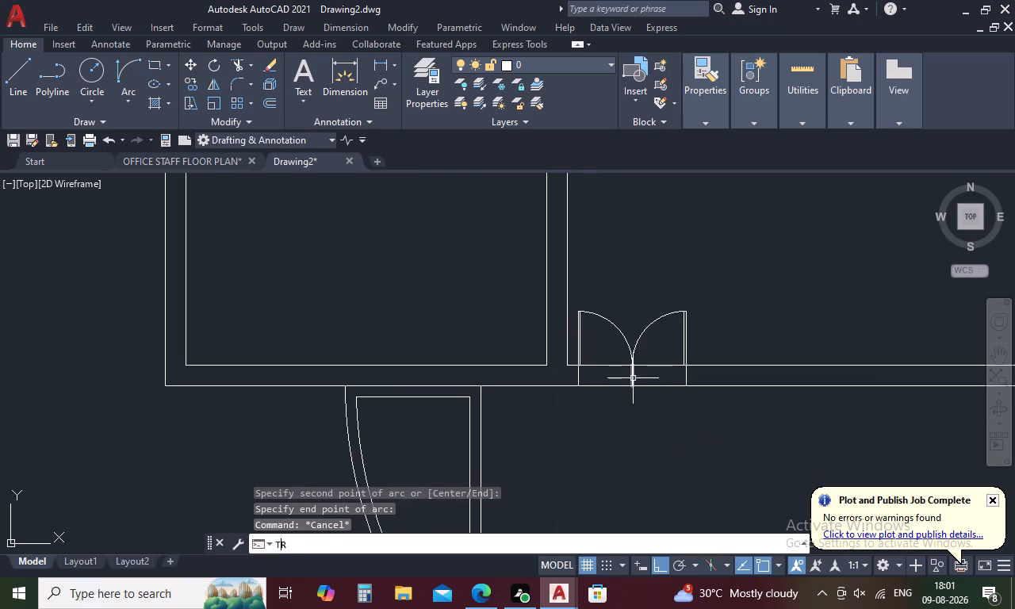
key(space)
drag(615, 359, 661, 369)
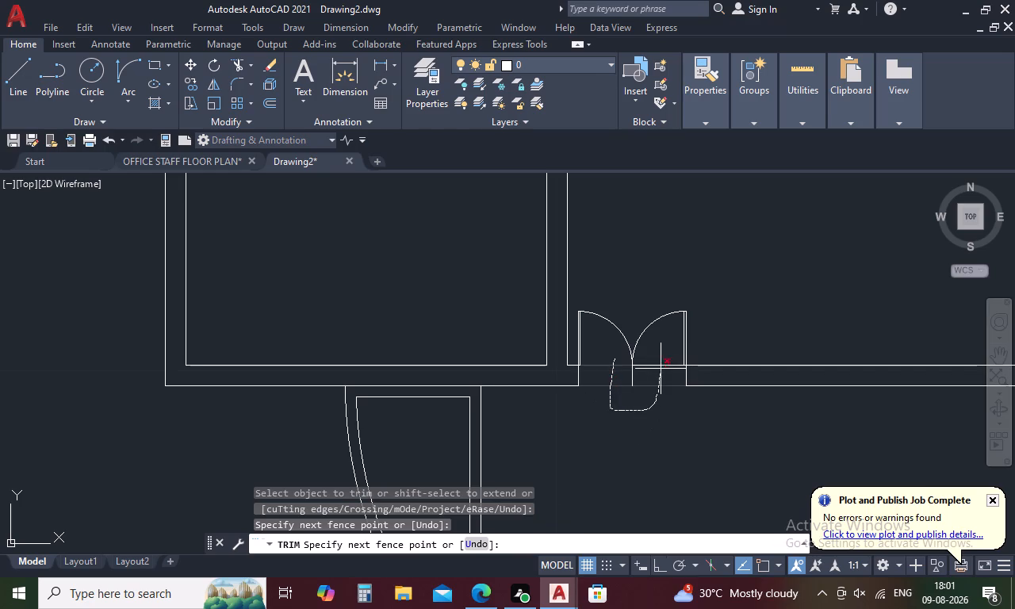
drag(661, 369, 661, 363)
click(634, 380)
scroll(634, 380, down, 2)
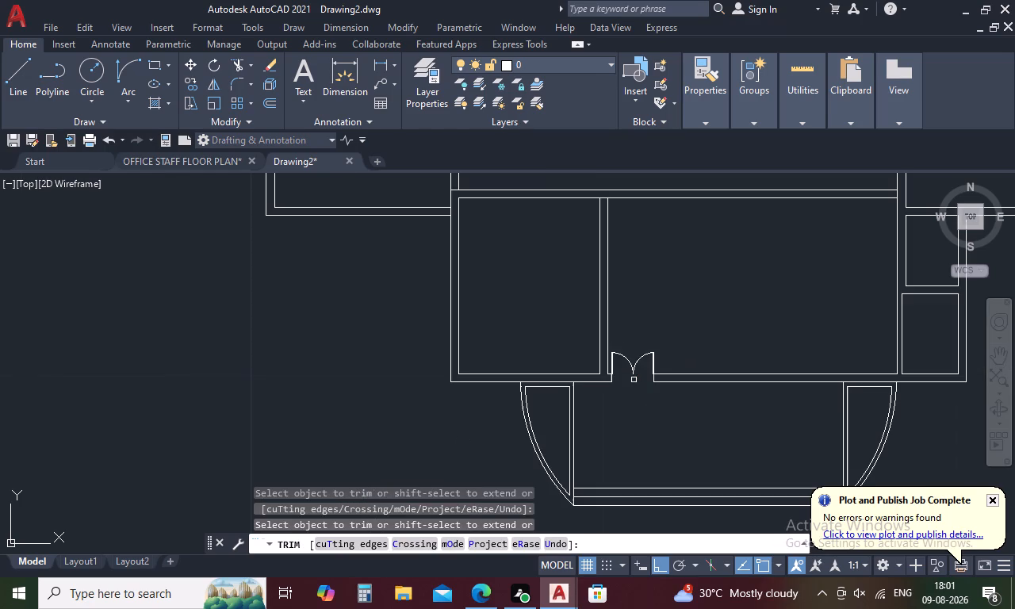
middle_drag(777, 328, 747, 341)
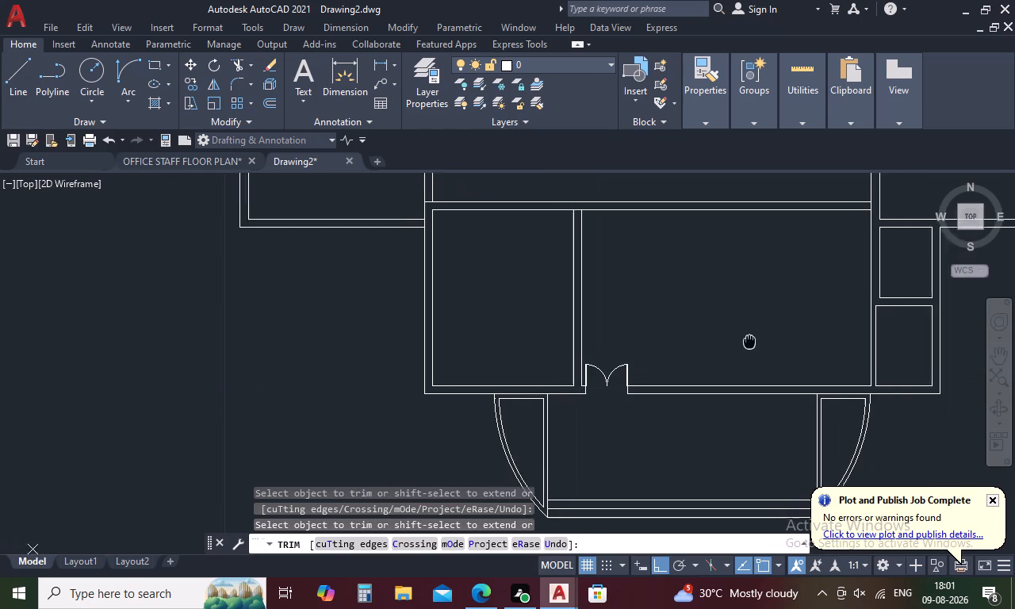
middle_drag(747, 341, 660, 377)
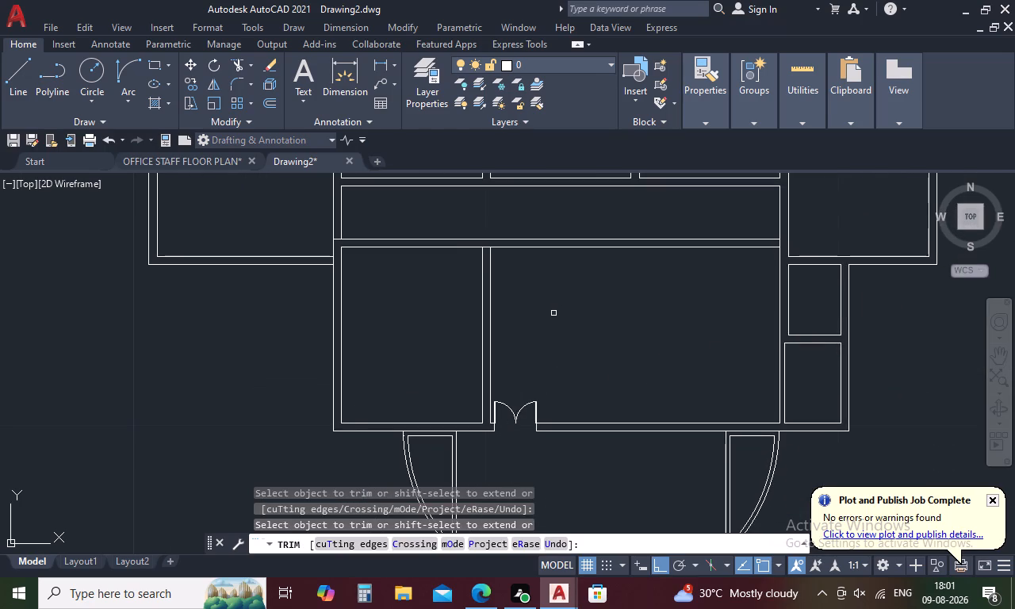
key(Escape)
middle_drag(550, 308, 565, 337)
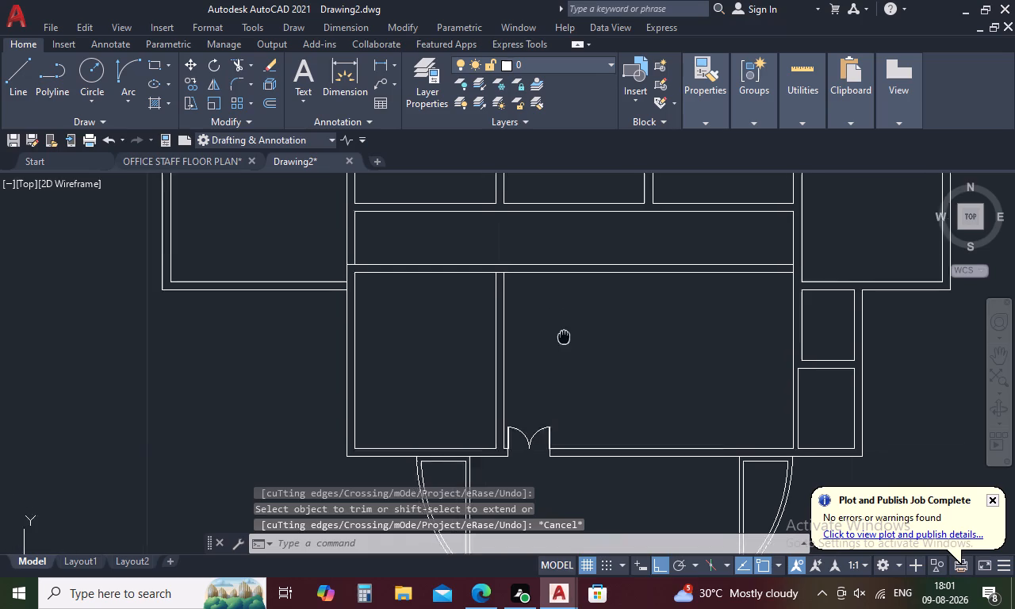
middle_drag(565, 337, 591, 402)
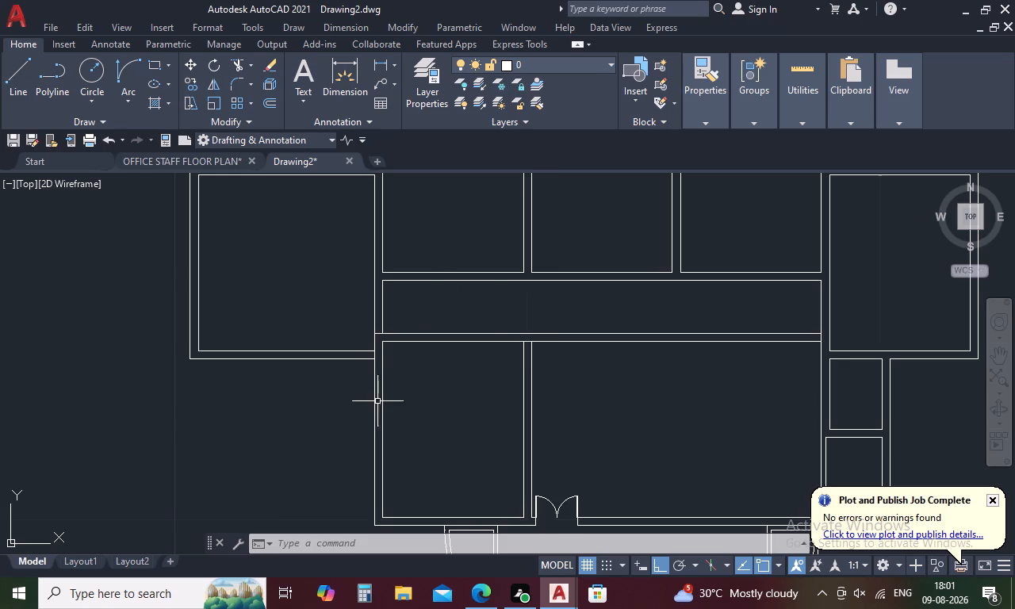
Draw a jamb line across the partition between the two southern rooms, 0.12 south of the partition's north end.
key(l)
key(space)
key(t)
text(K)
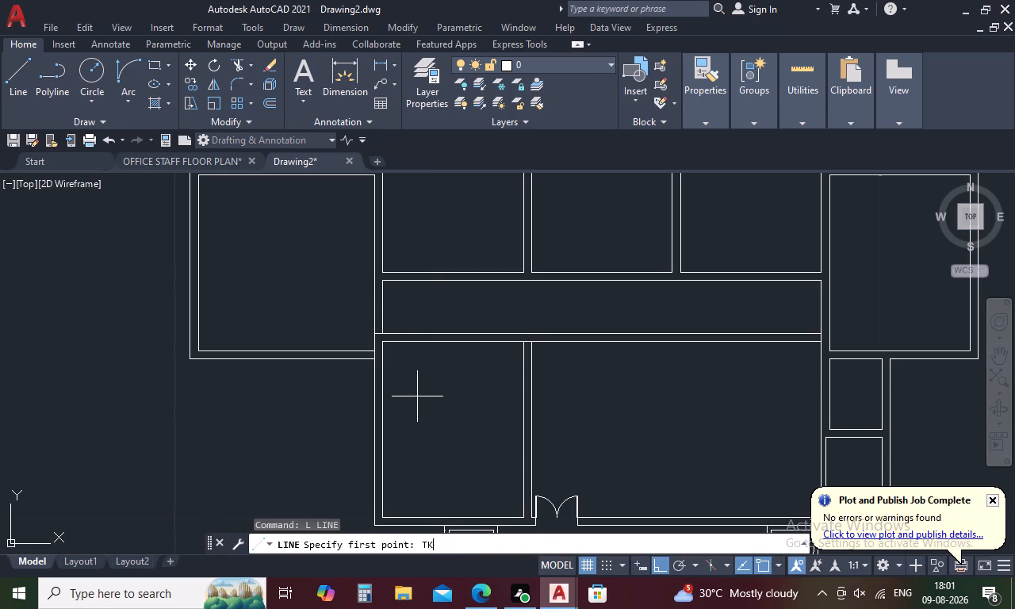
key(space)
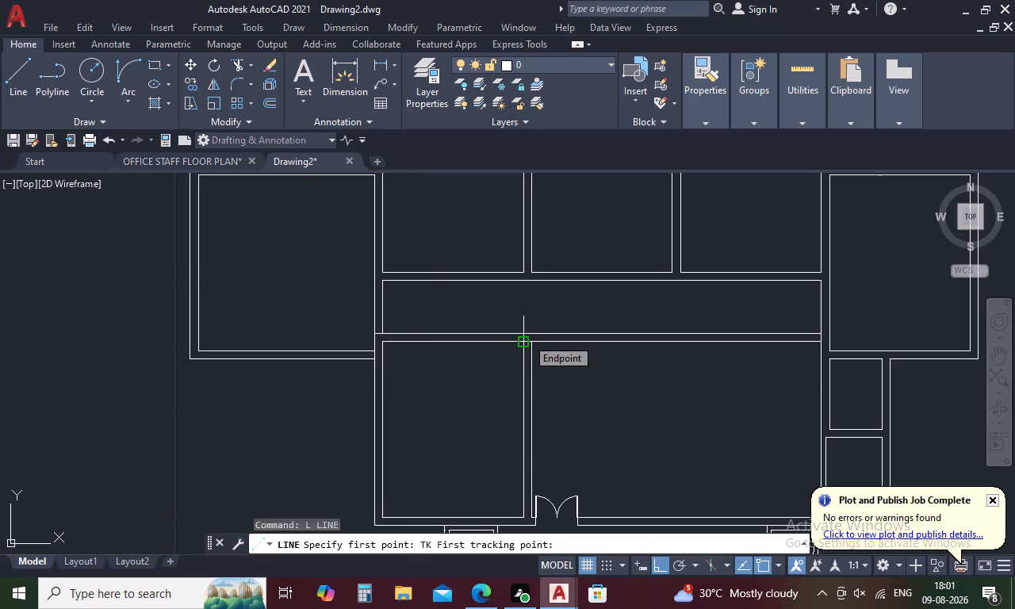
click(527, 339)
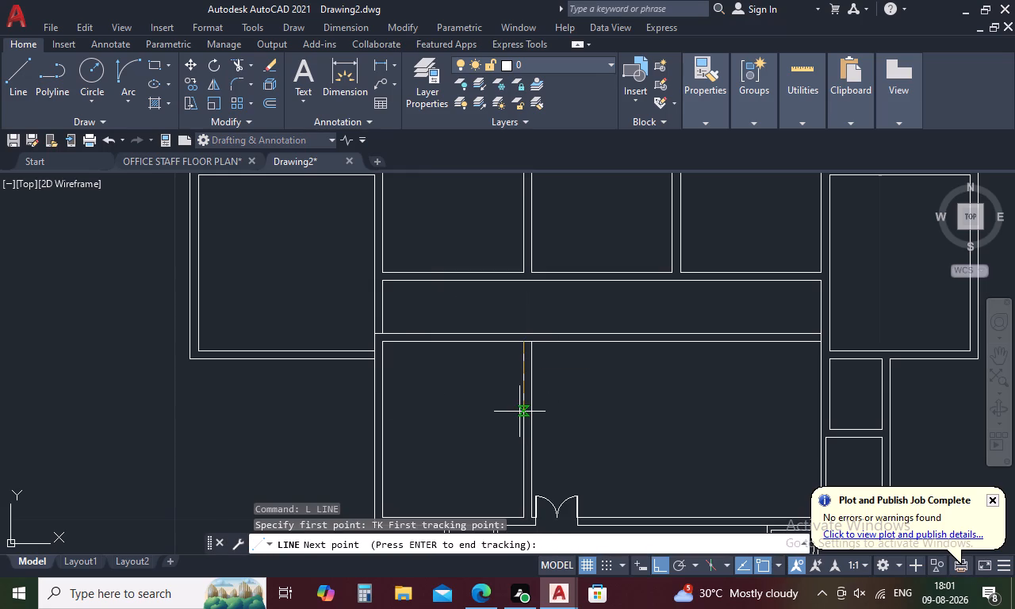
key(period)
text(12)
key(space)
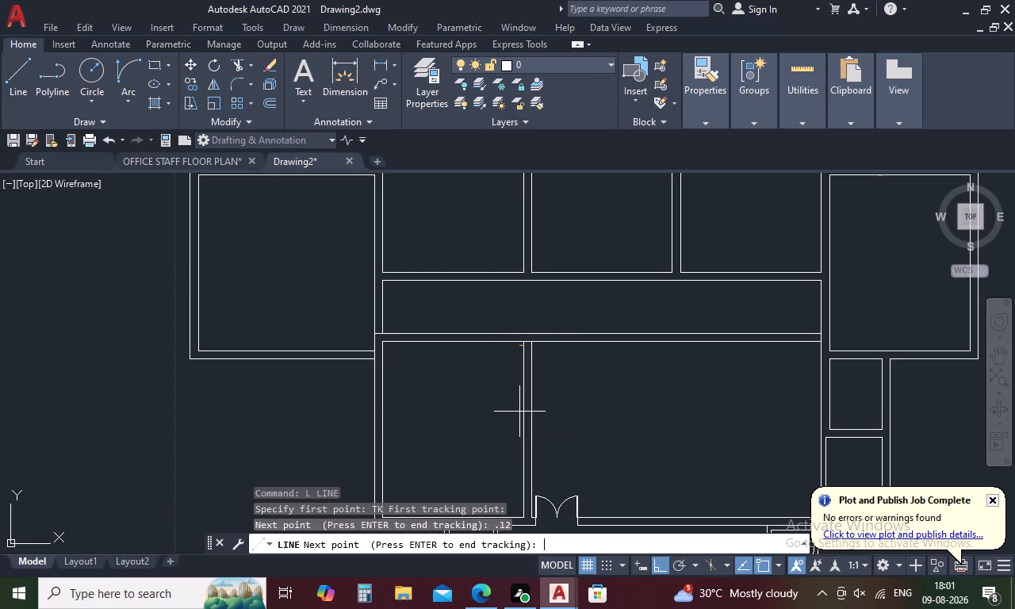
key(space)
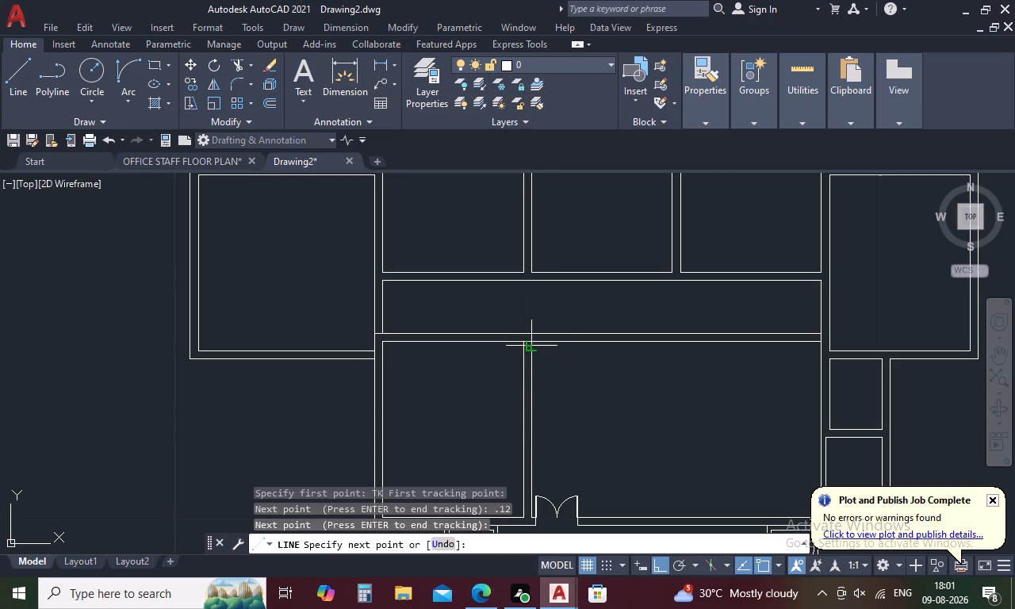
scroll(533, 345, up, 3)
click(514, 342)
key(Escape)
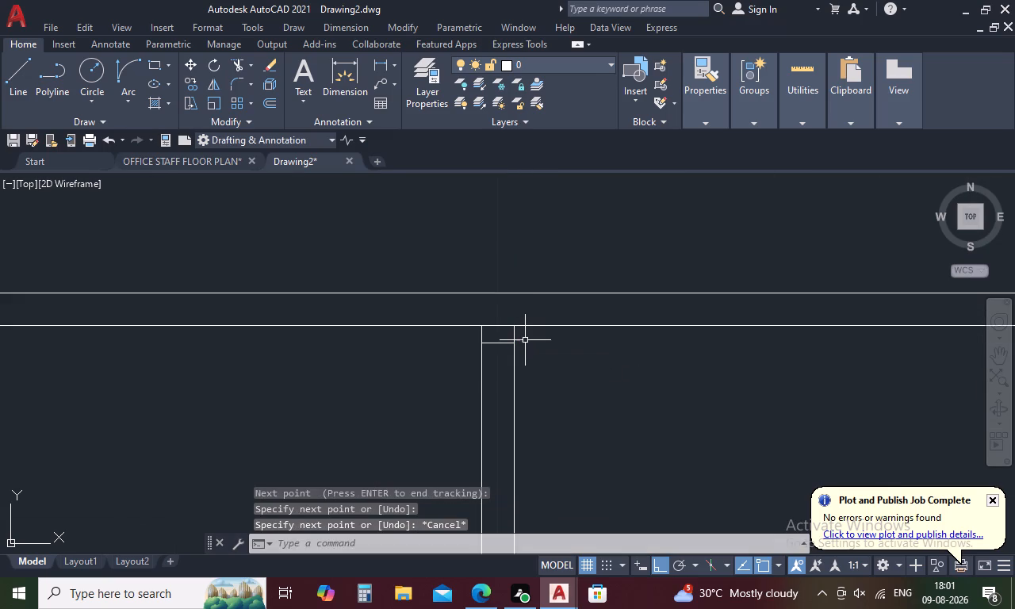
Offset the new jamb line 0.9 to the south to mark the other side of the door opening.
key(o)
key(space)
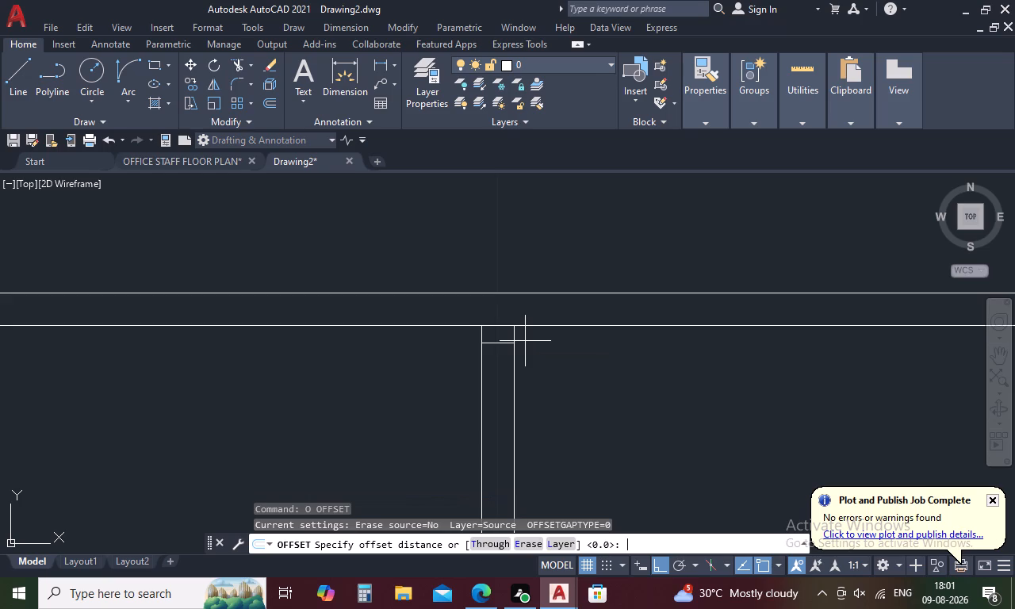
text(.9)
key(space)
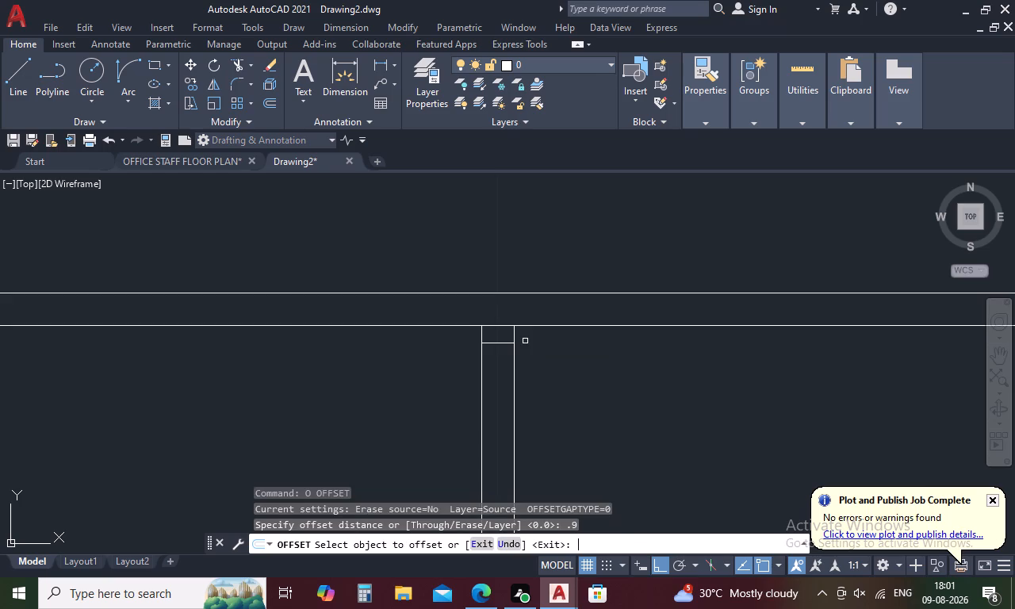
click(500, 344)
click(493, 392)
key(Escape)
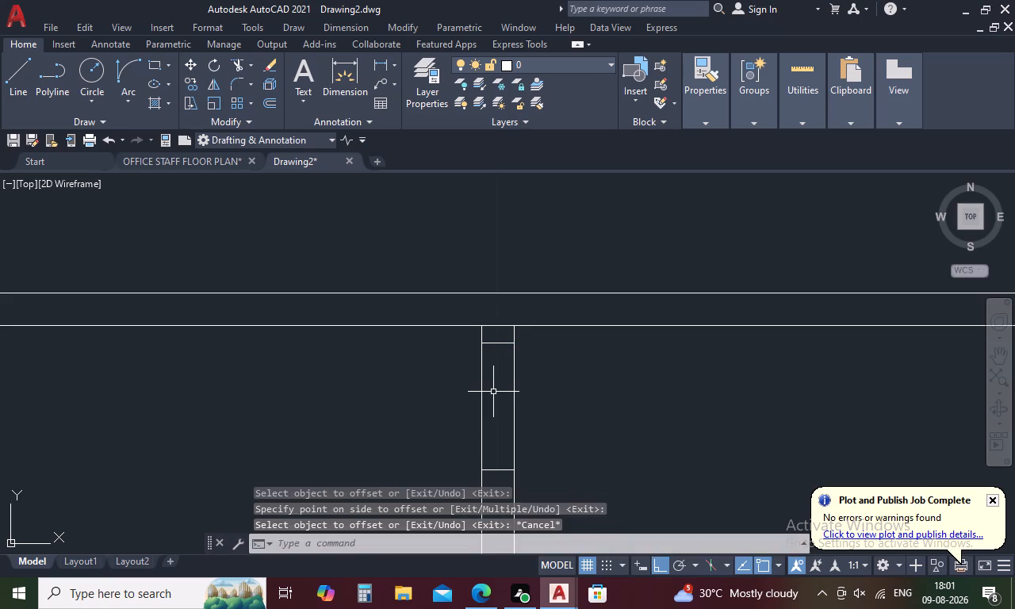
Draw a 0.9 door-leaf line westward from the west end of the northern jamb line.
text(L)
key(space)
click(485, 345)
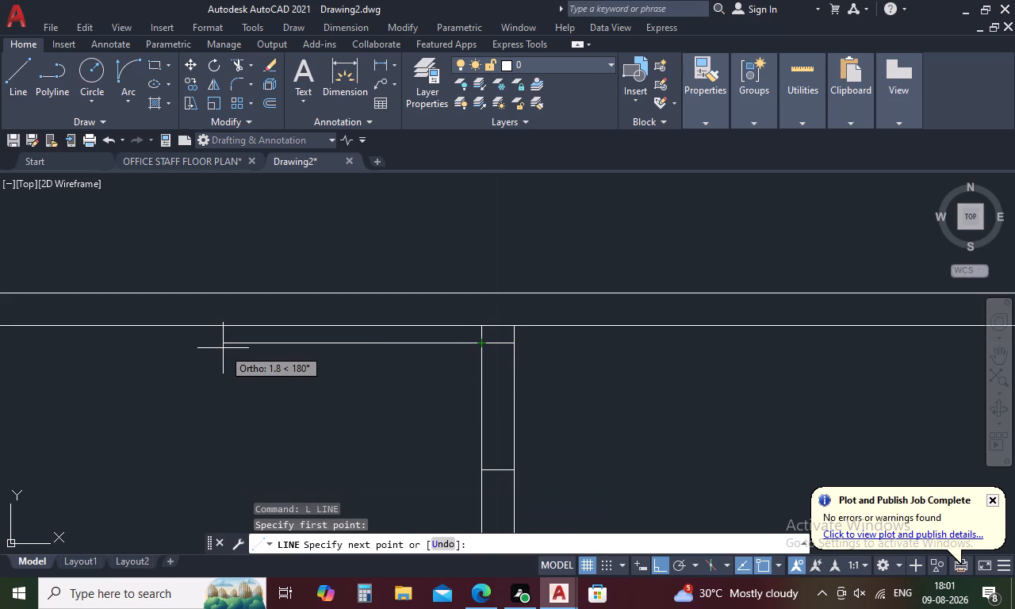
text(.9)
key(space)
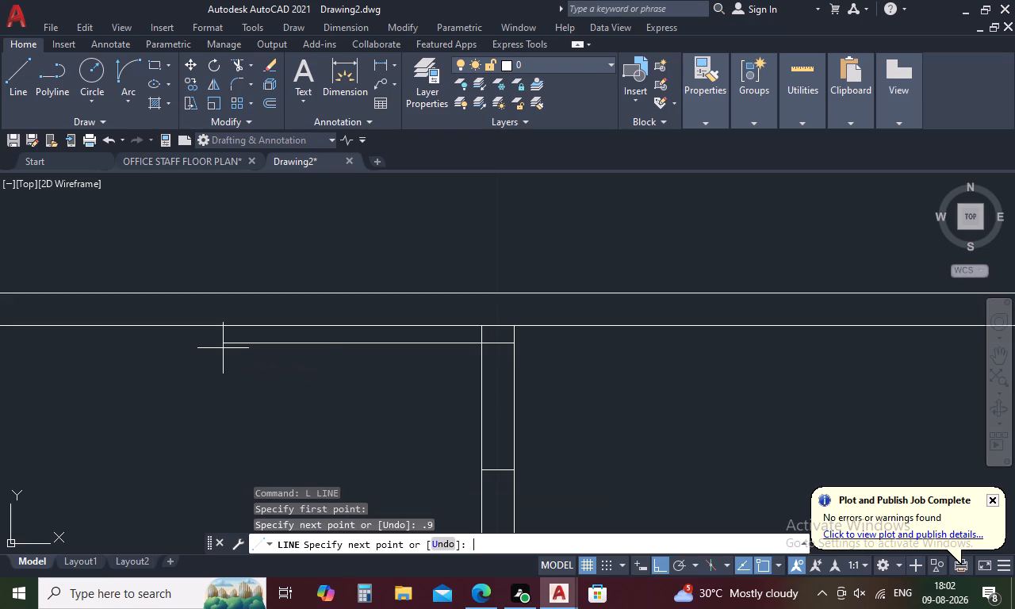
key(Escape)
Offset the door-leaf line 0.025 to the south to give the leaf its thickness.
key(0)
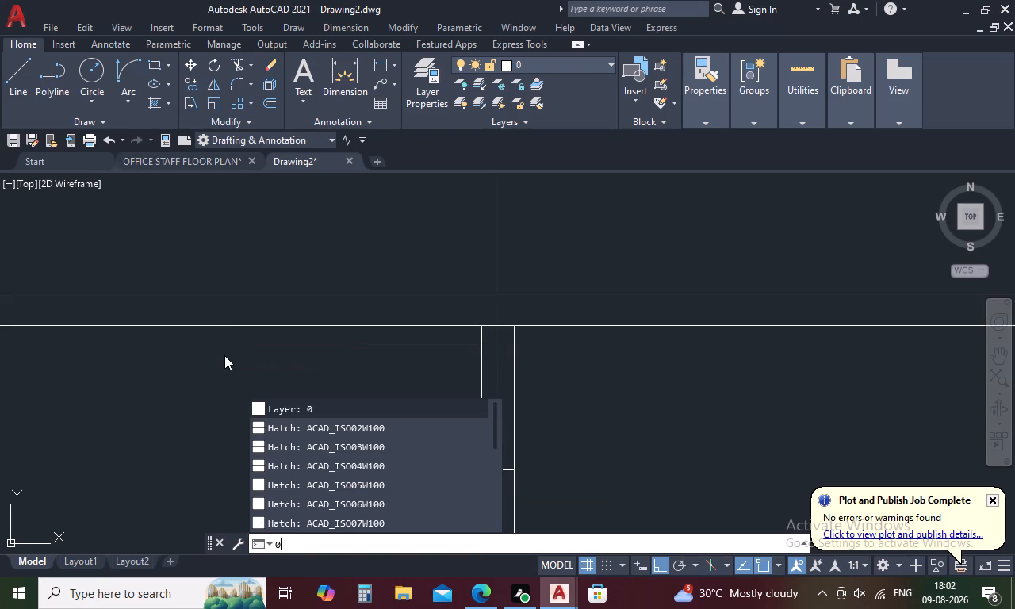
key(BackSpace)
text(O)
key(space)
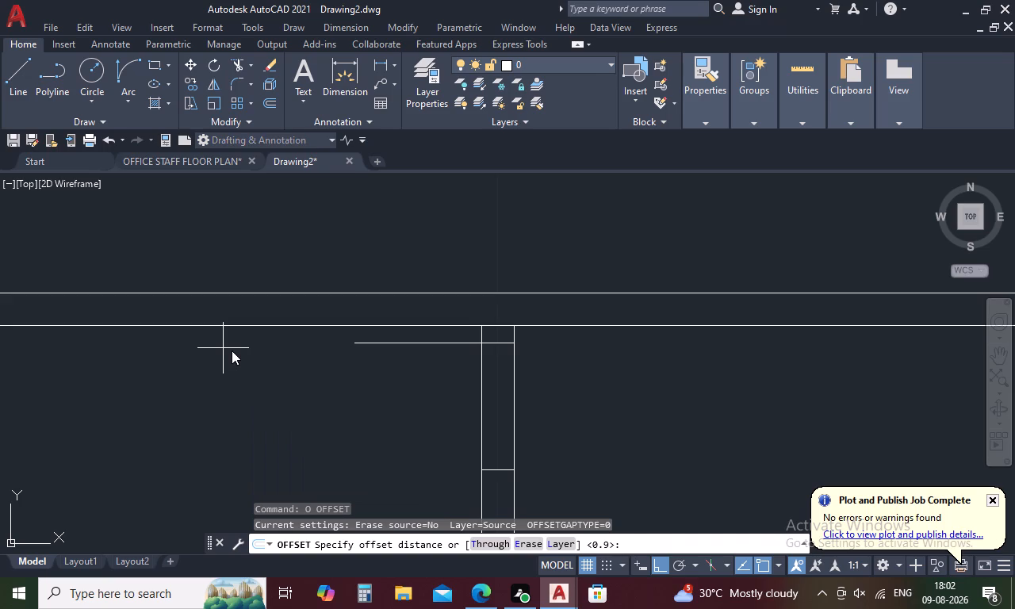
key(period)
text(025)
key(space)
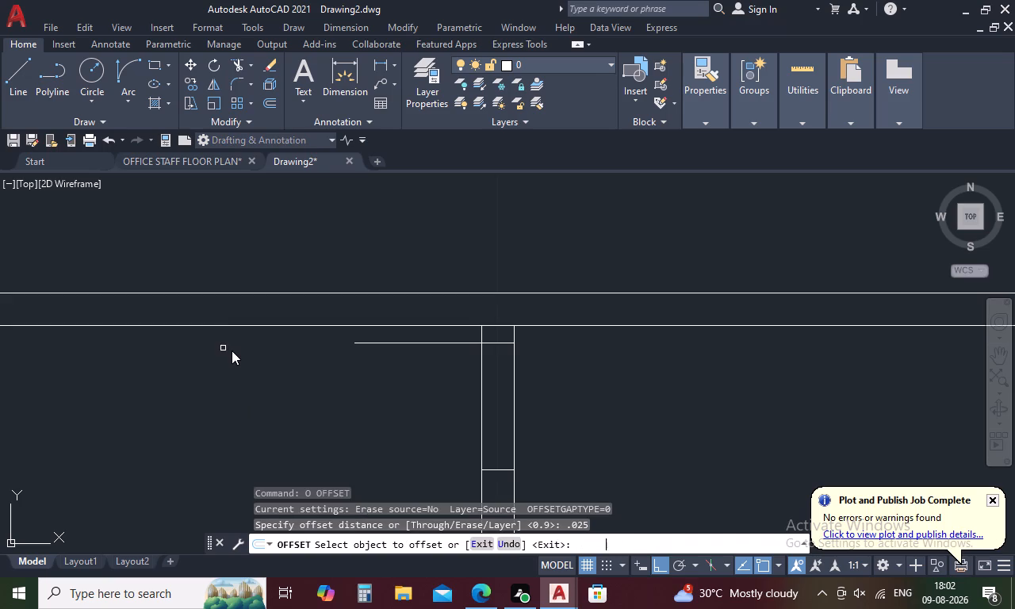
click(432, 344)
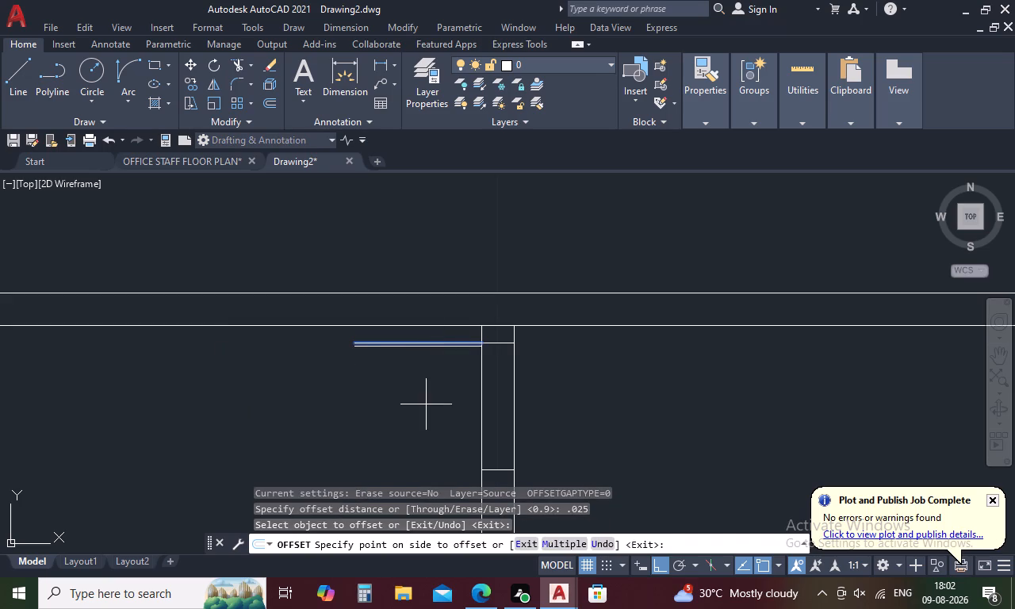
click(426, 404)
key(Escape)
Draw a three-point swing arc from the leaf's west end through its lower corner to the southern jamb's west end.
text(A)
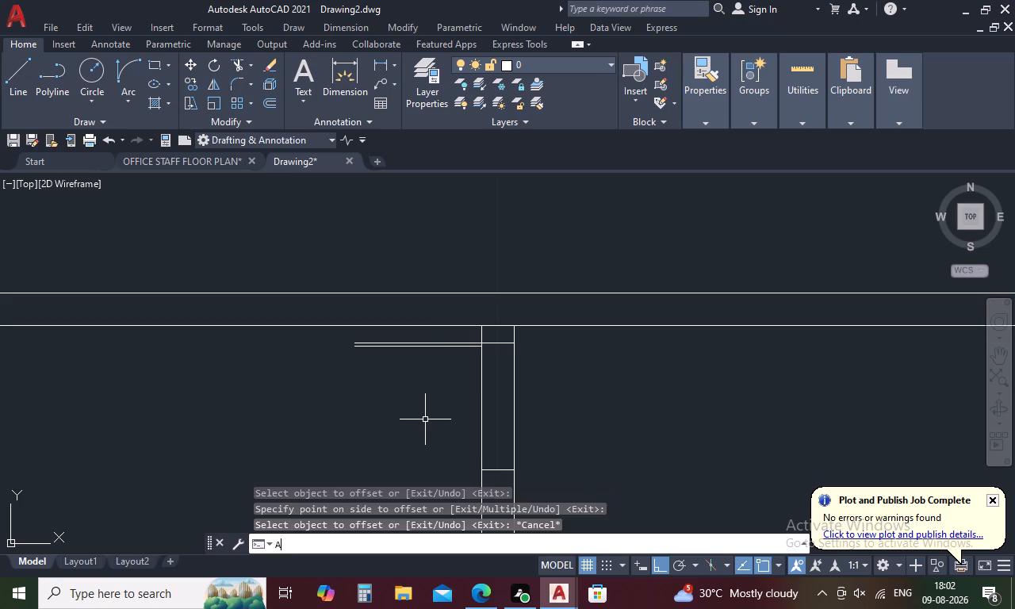
key(space)
scroll(353, 346, up, 2)
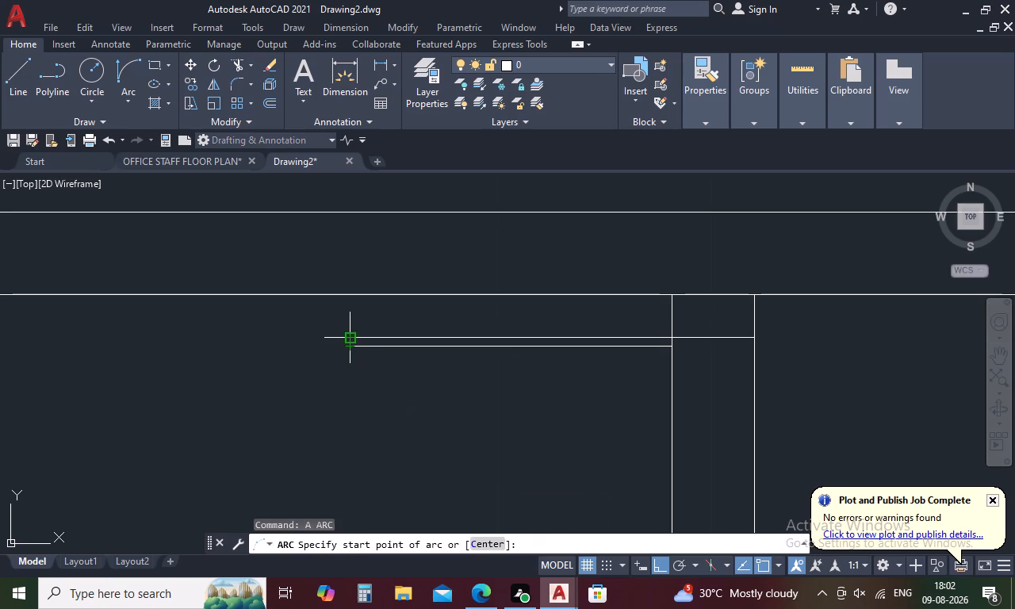
click(350, 335)
click(348, 344)
scroll(348, 344, down, 2)
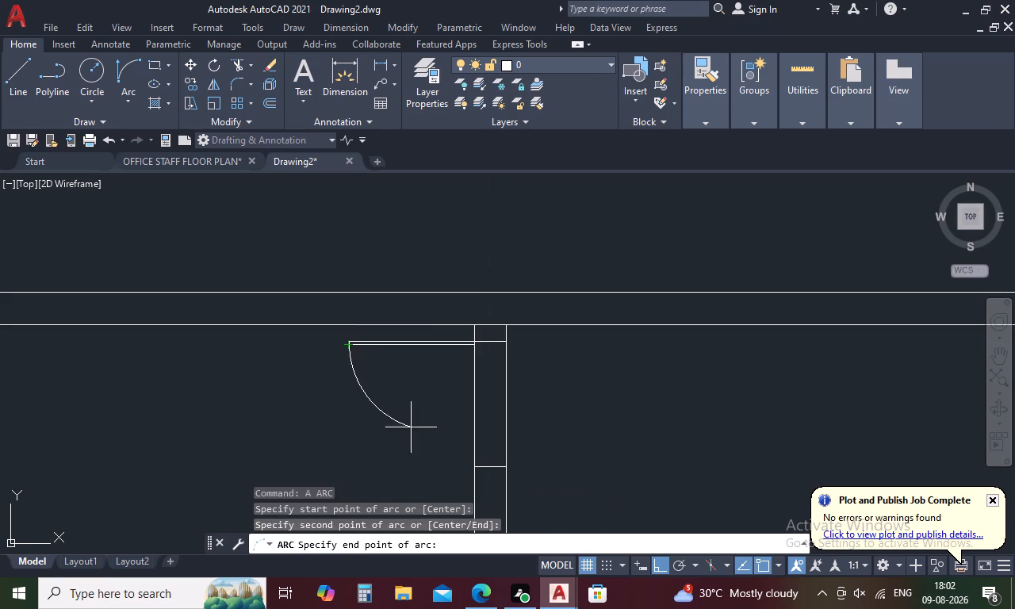
click(479, 467)
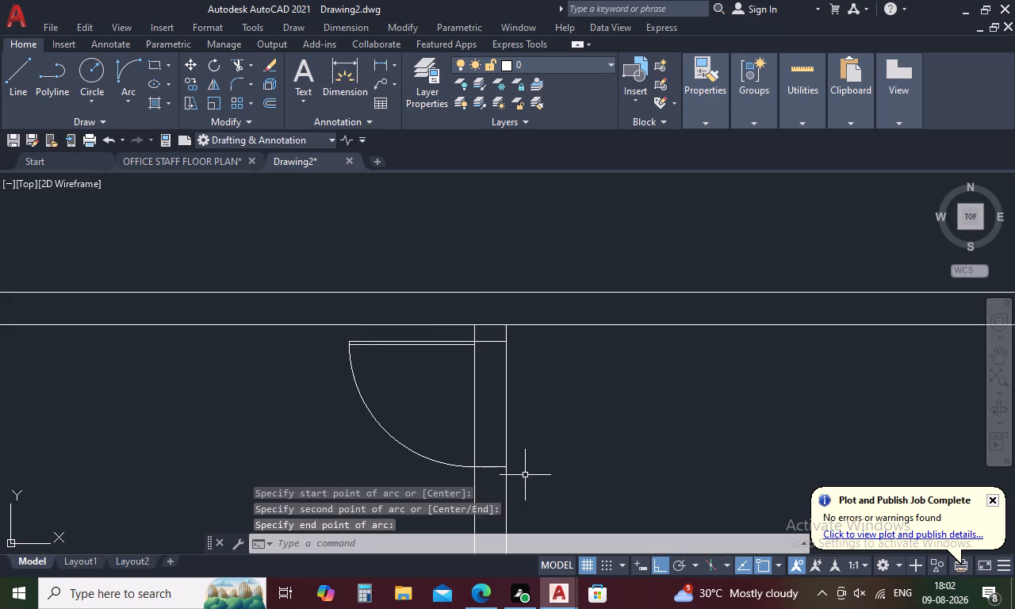
Trim away both partition wall lines between the two jambs to open the doorway.
key(Escape)
text(TR)
key(space)
drag(530, 395, 477, 388)
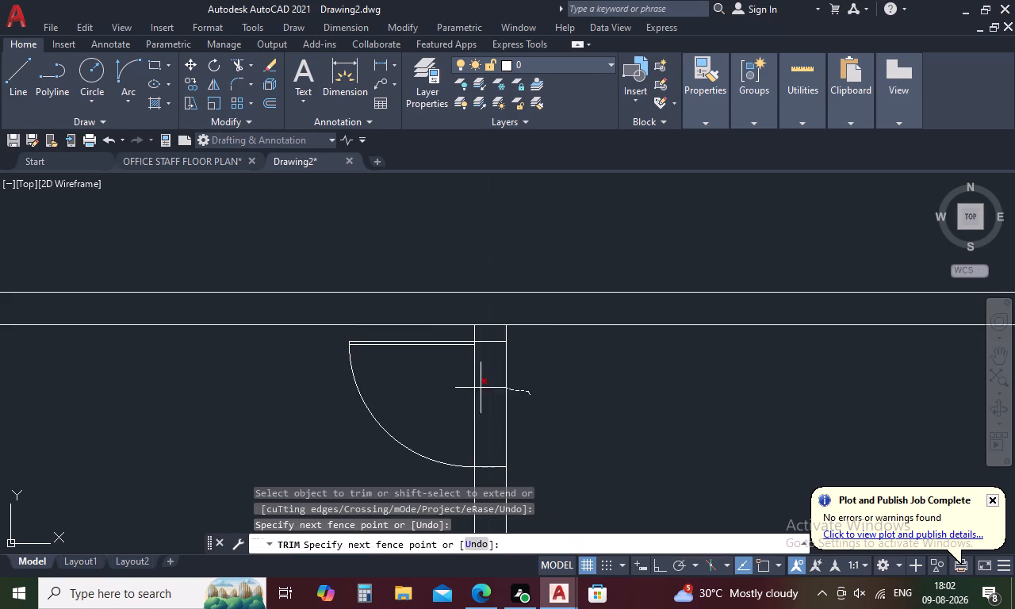
drag(477, 388, 458, 389)
scroll(458, 389, down, 4)
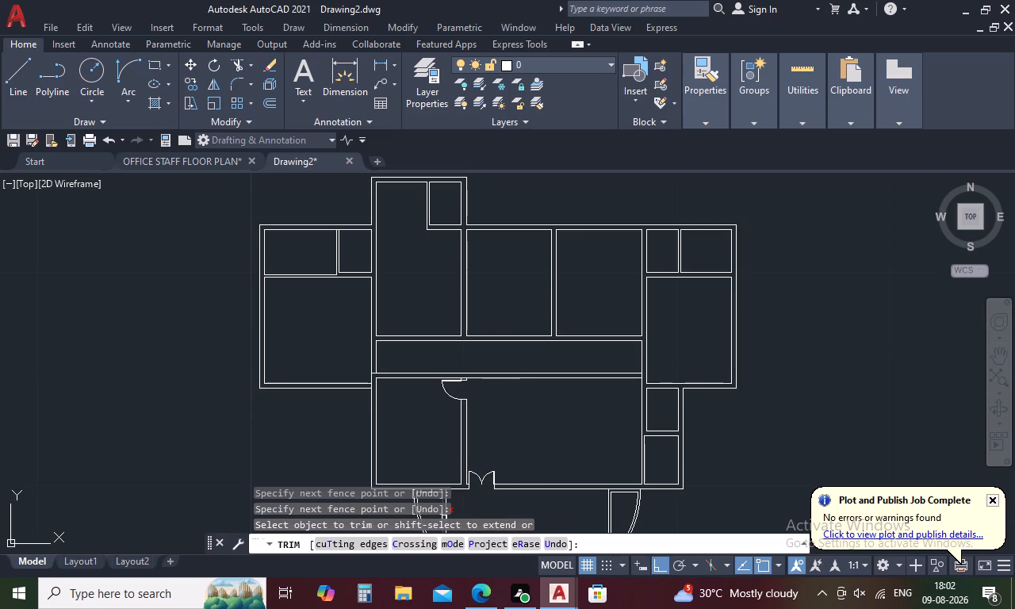
key(Escape)
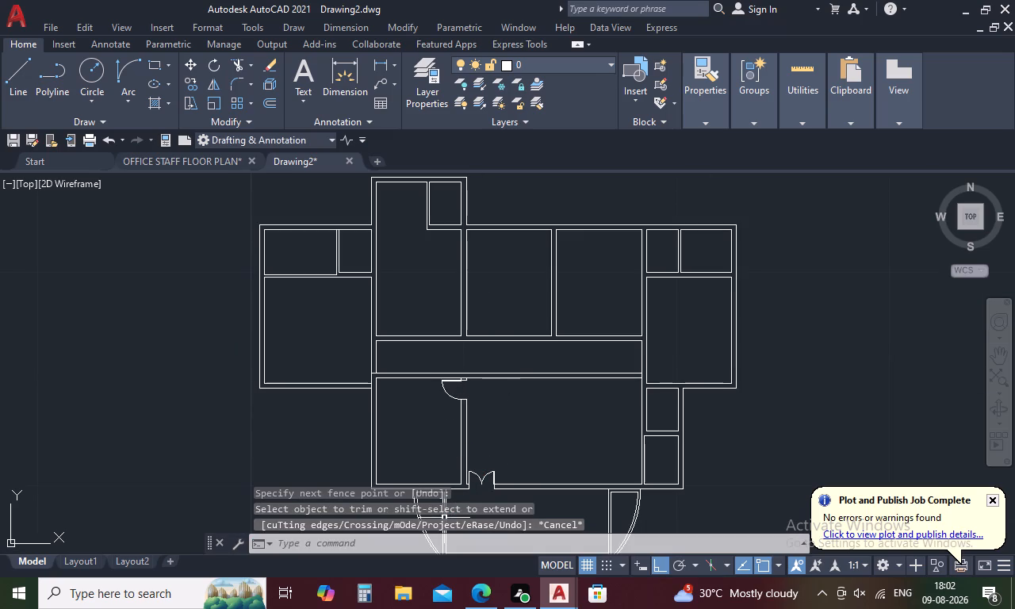
Trim the leftover segments crossing the west wall at the corridor's south wall and the west wing's south wall junctions.
text(TR)
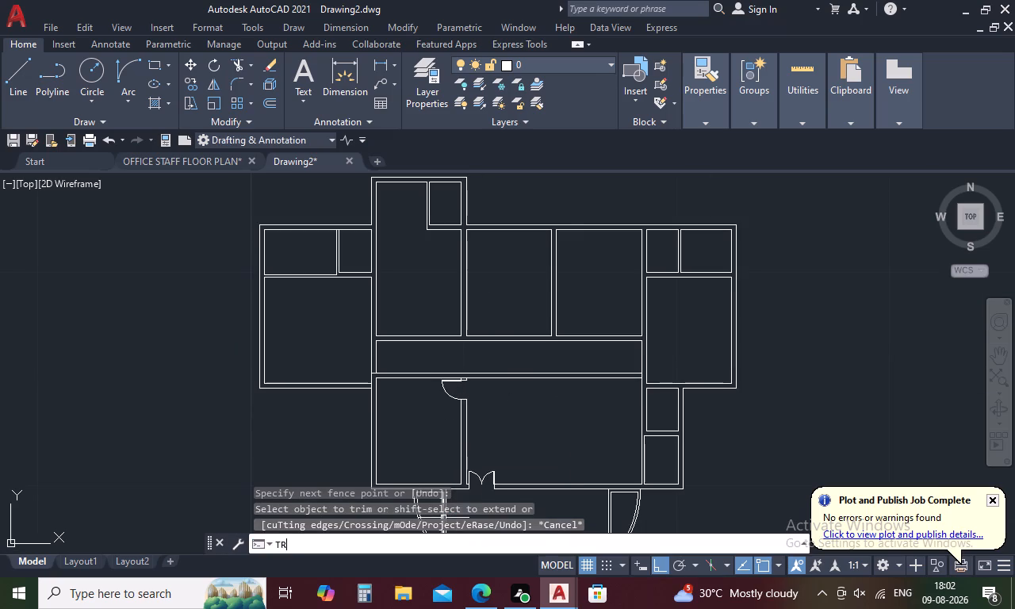
key(space)
scroll(368, 373, up, 3)
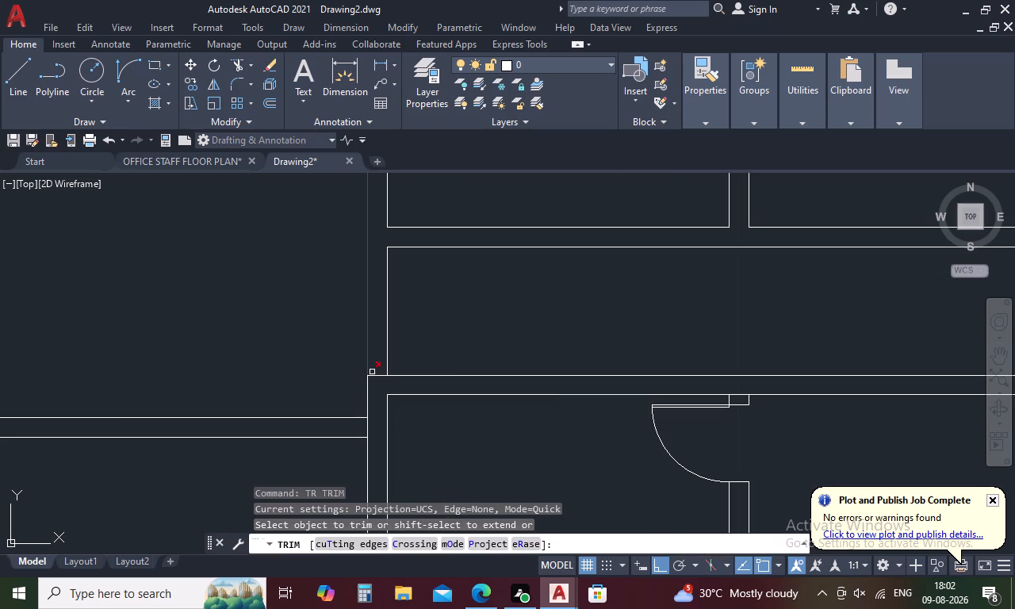
click(378, 373)
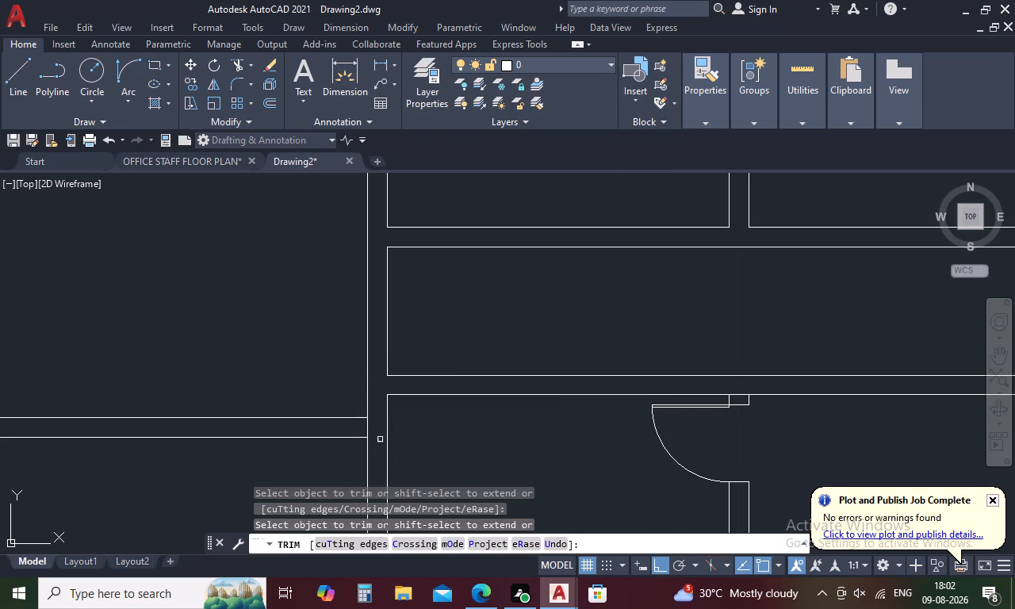
click(366, 425)
scroll(366, 424, down, 2)
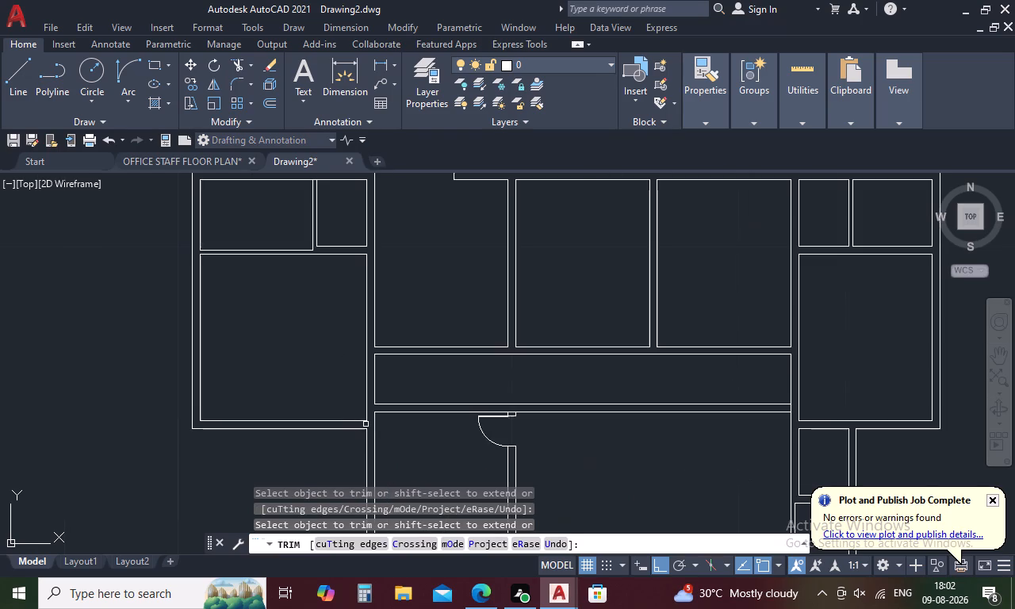
scroll(413, 446, down, 1)
middle_drag(413, 444, 404, 360)
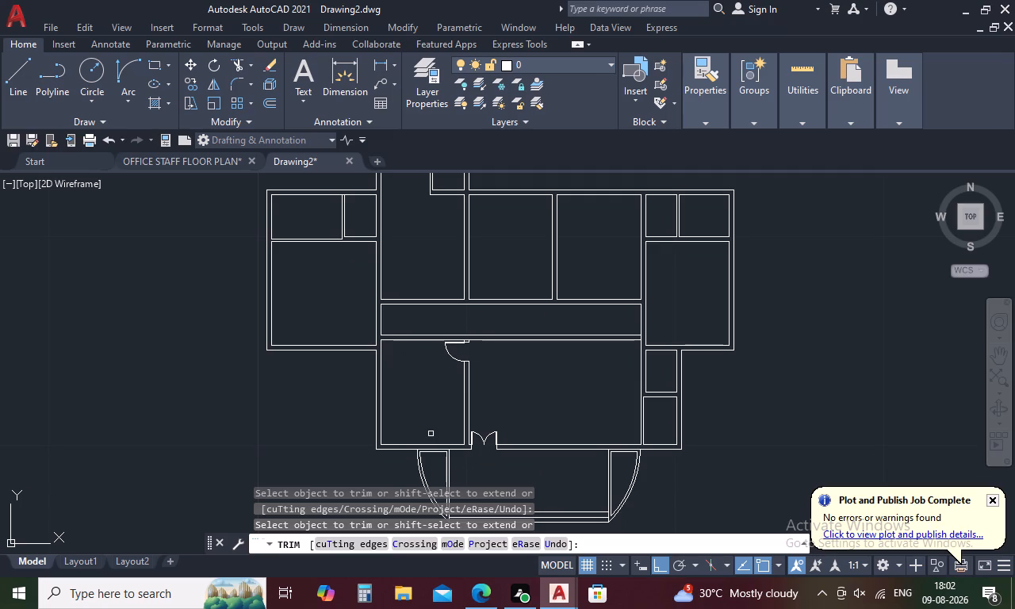
key(grave)
key(Escape)
key(Escape)
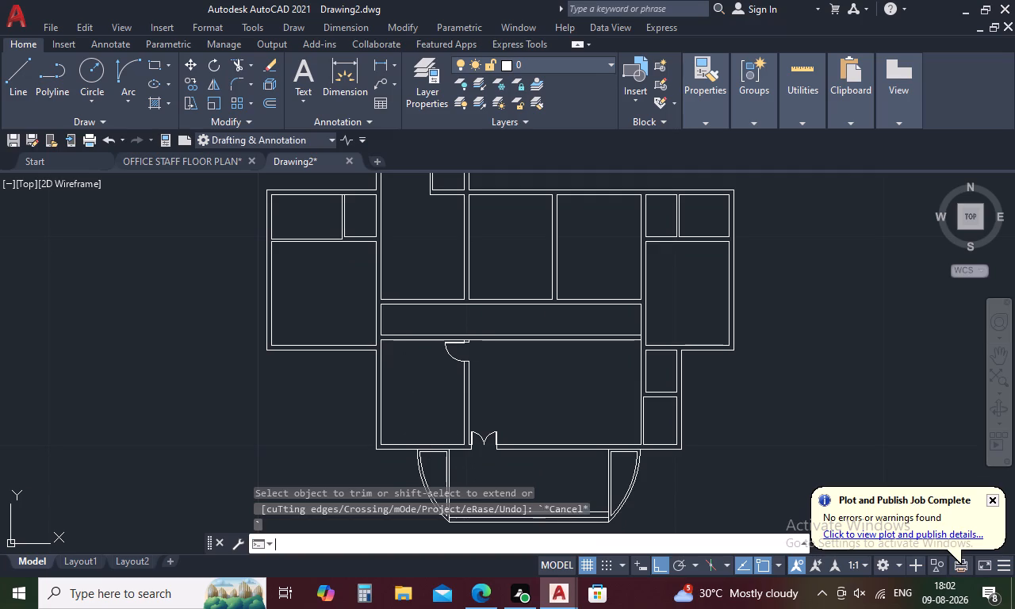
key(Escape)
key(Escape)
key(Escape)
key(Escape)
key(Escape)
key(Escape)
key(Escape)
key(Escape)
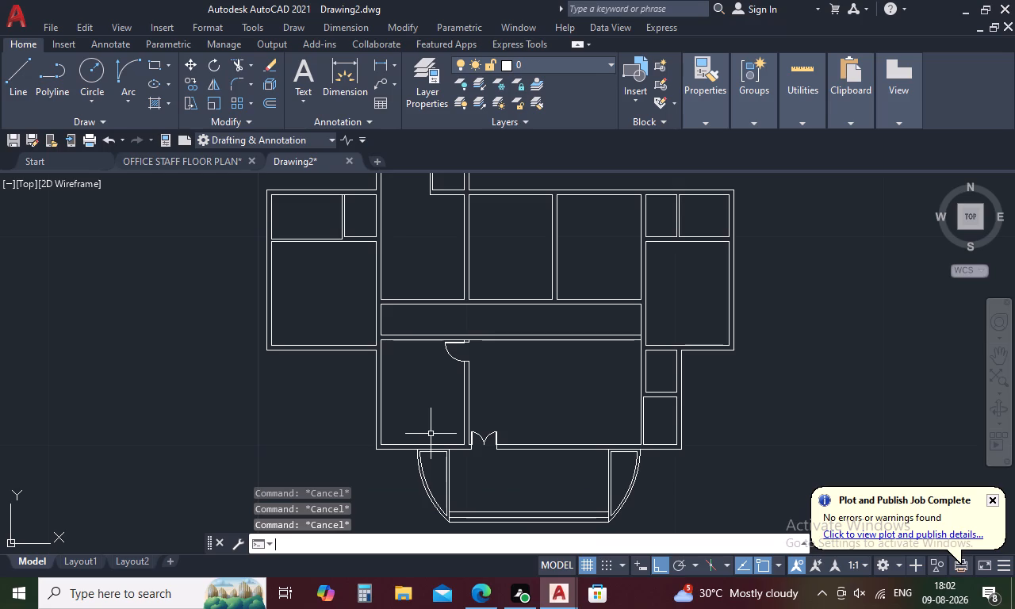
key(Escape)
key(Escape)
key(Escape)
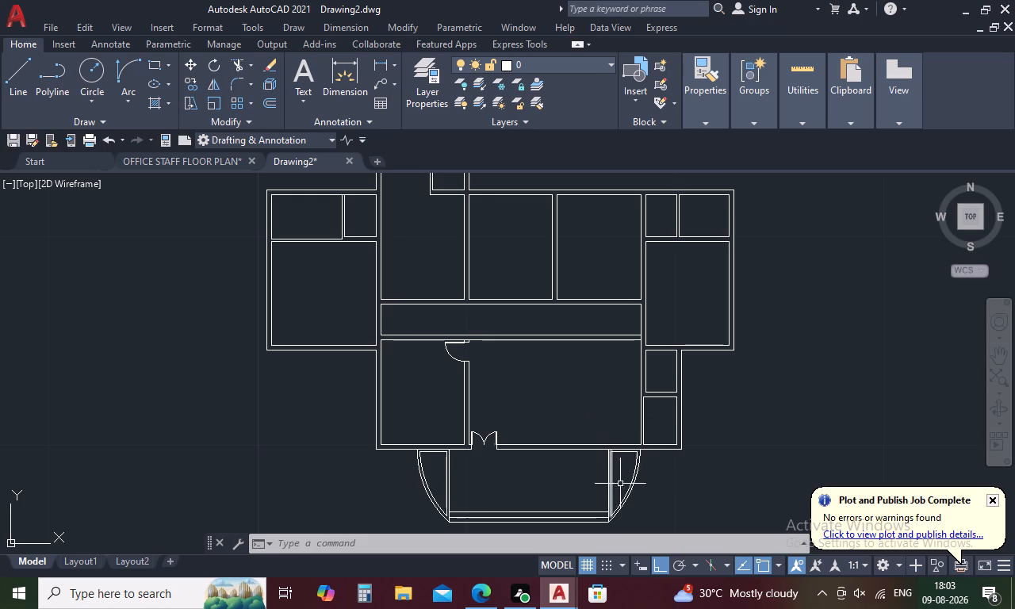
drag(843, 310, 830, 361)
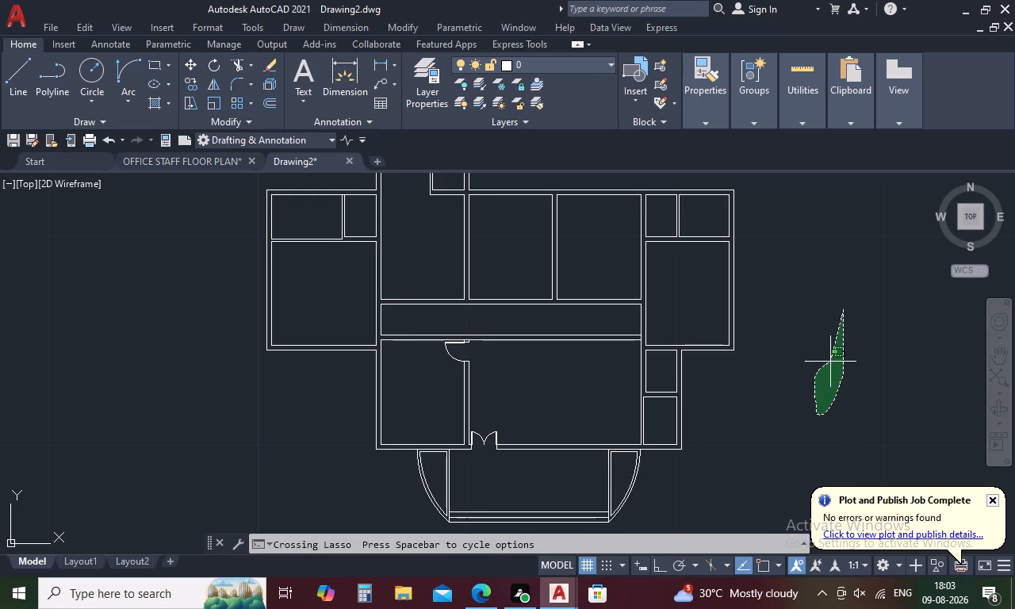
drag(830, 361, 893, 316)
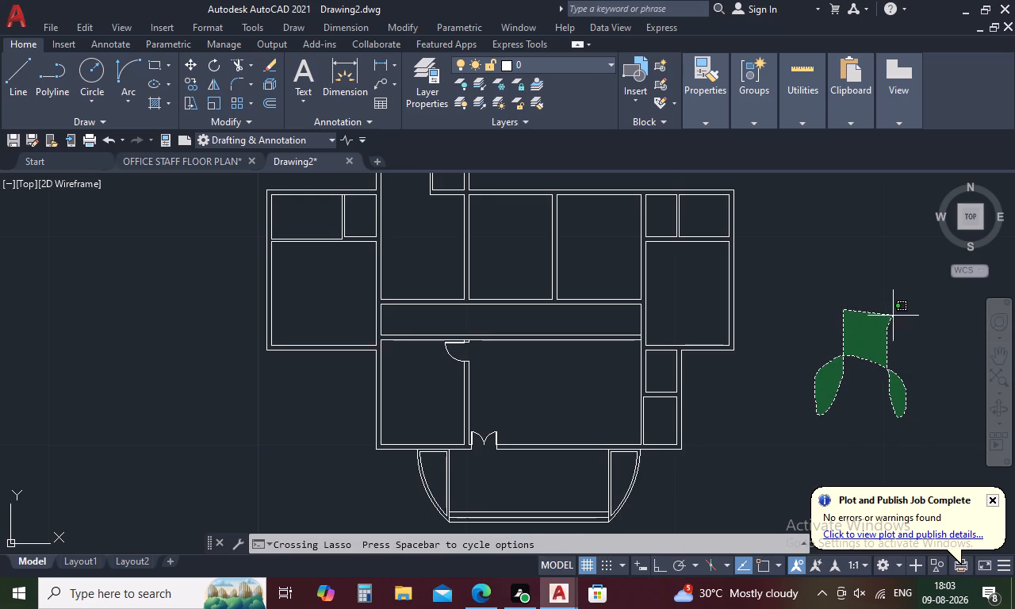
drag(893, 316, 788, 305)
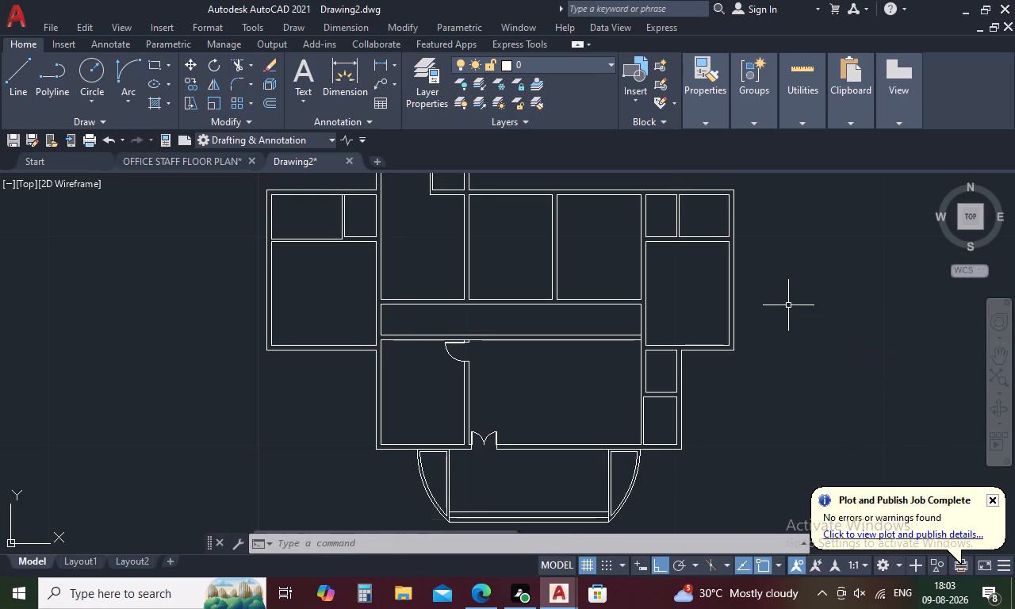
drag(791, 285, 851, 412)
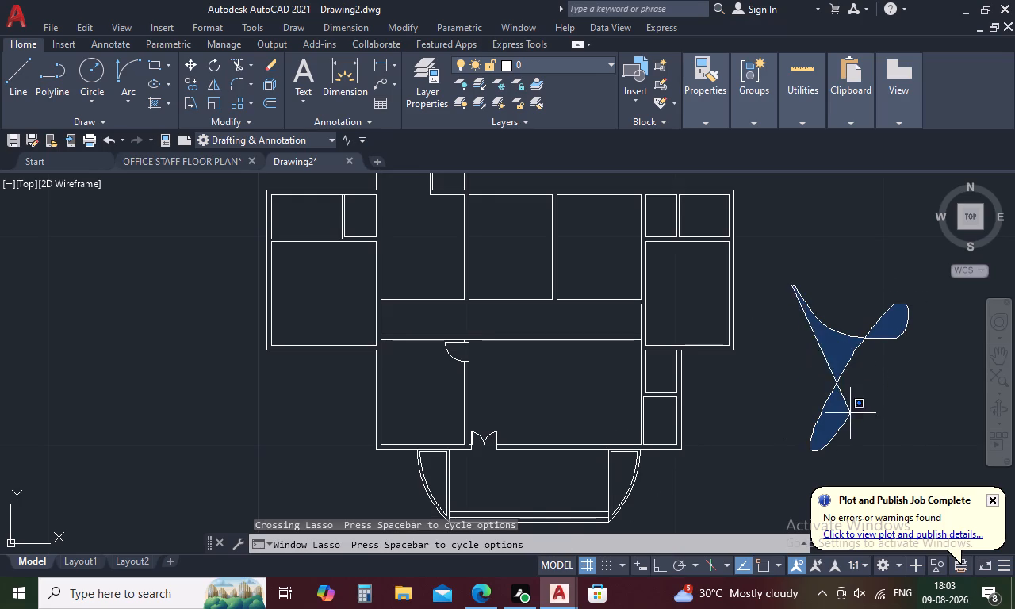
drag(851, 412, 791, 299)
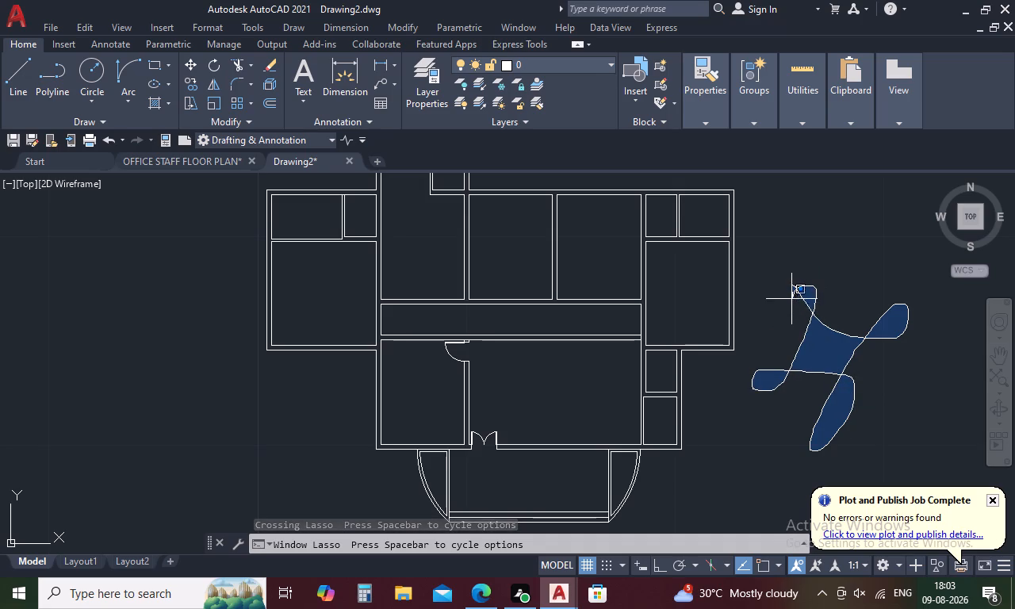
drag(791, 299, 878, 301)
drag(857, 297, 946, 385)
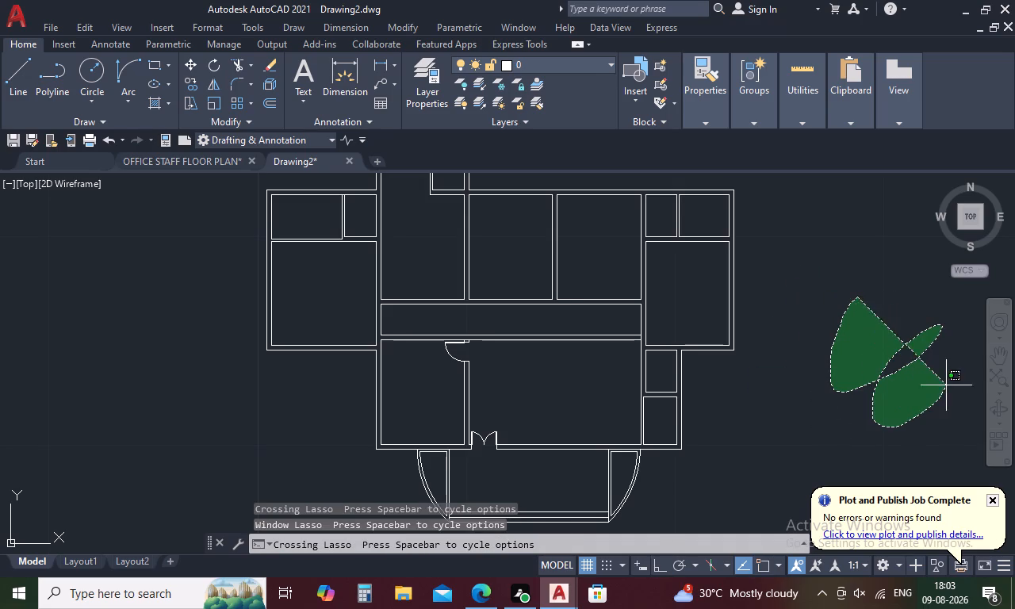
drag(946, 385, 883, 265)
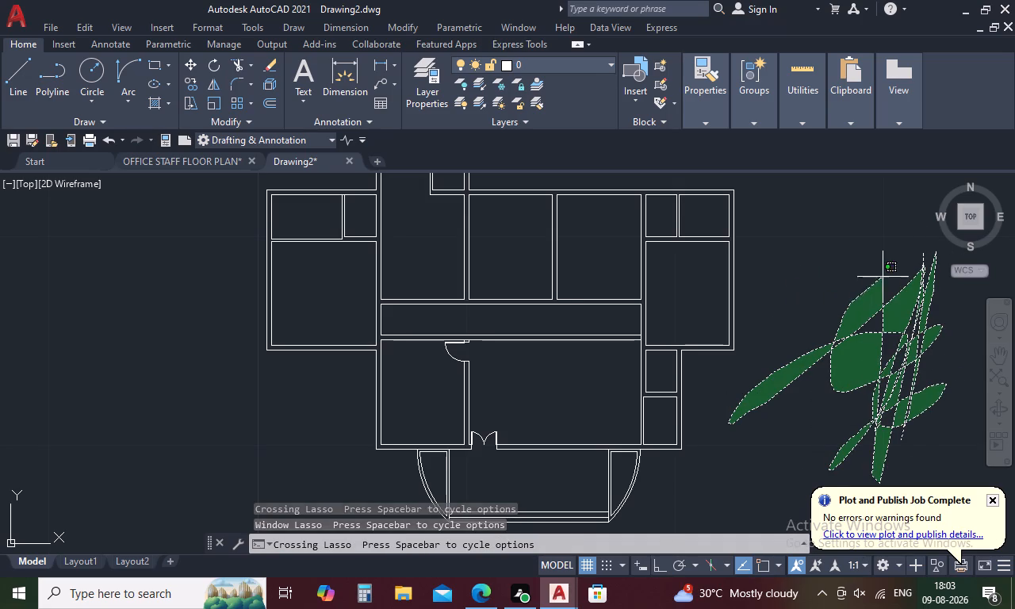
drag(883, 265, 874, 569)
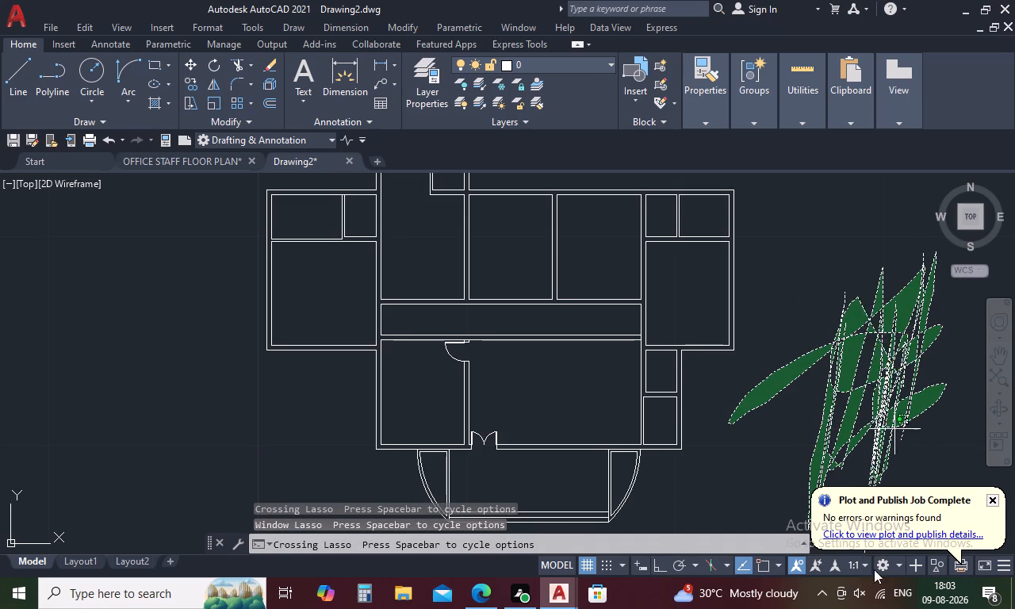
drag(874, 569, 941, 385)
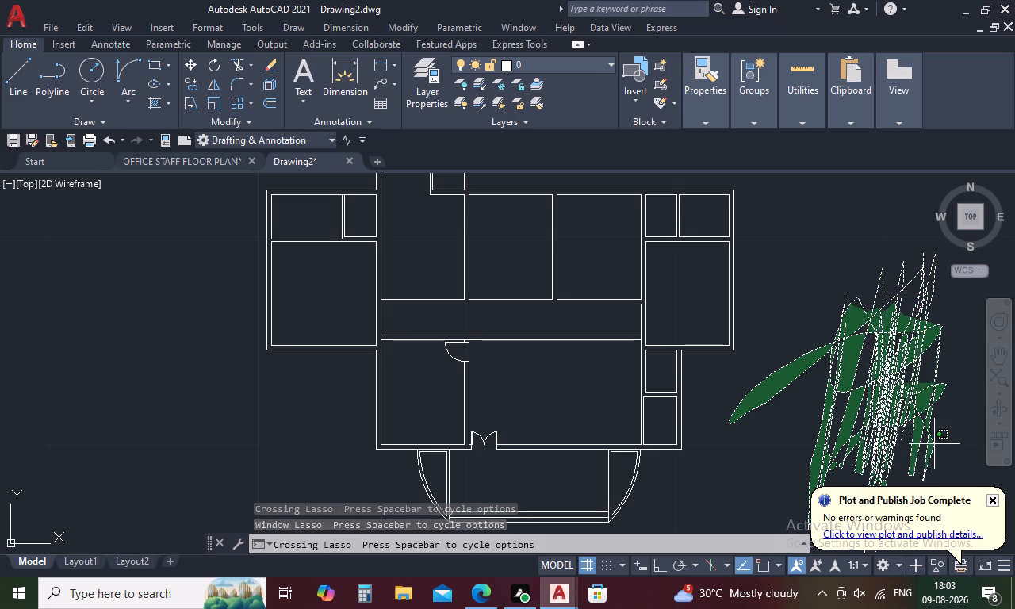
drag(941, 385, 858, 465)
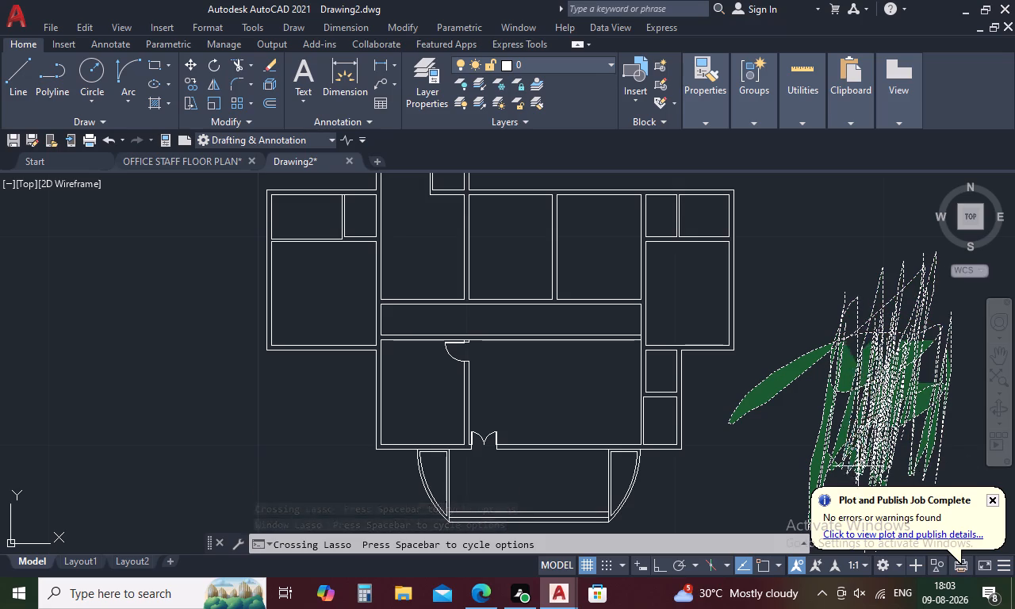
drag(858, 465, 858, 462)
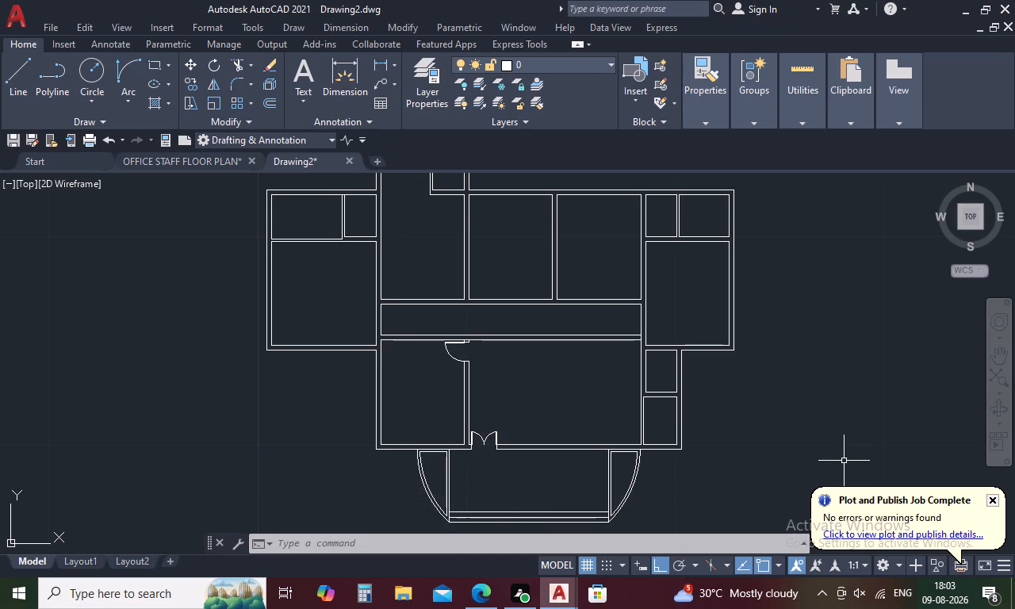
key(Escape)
Measure the corridor's clear width along its west end, between its north and south walls.
text(DI)
key(space)
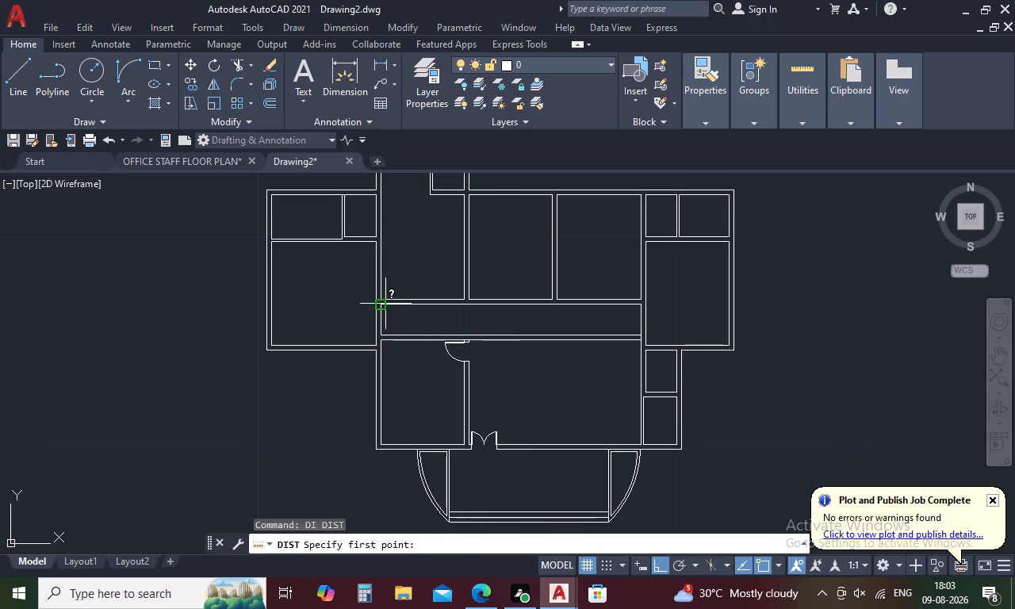
click(381, 306)
click(379, 338)
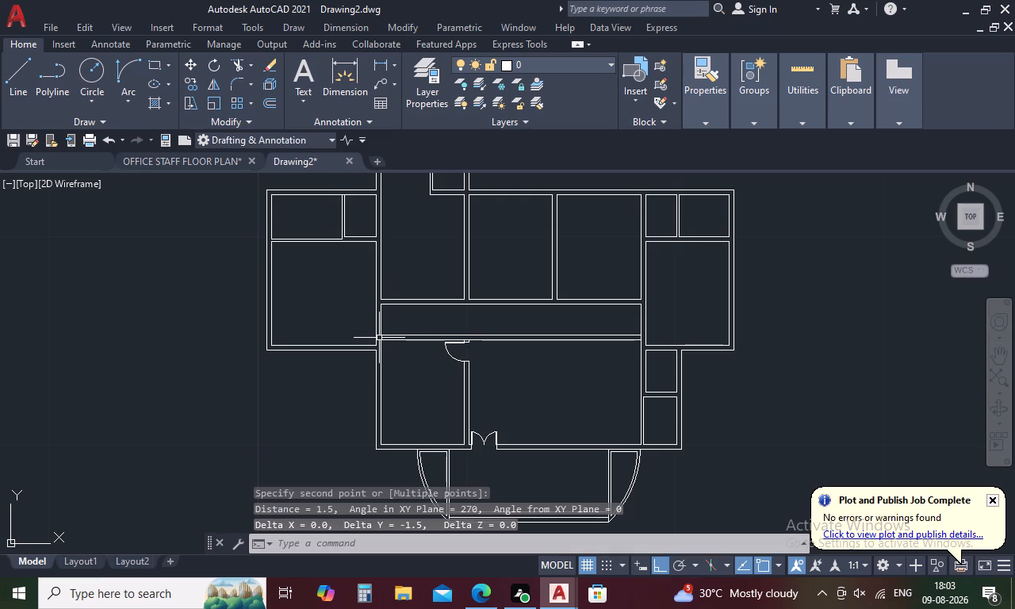
key(Escape)
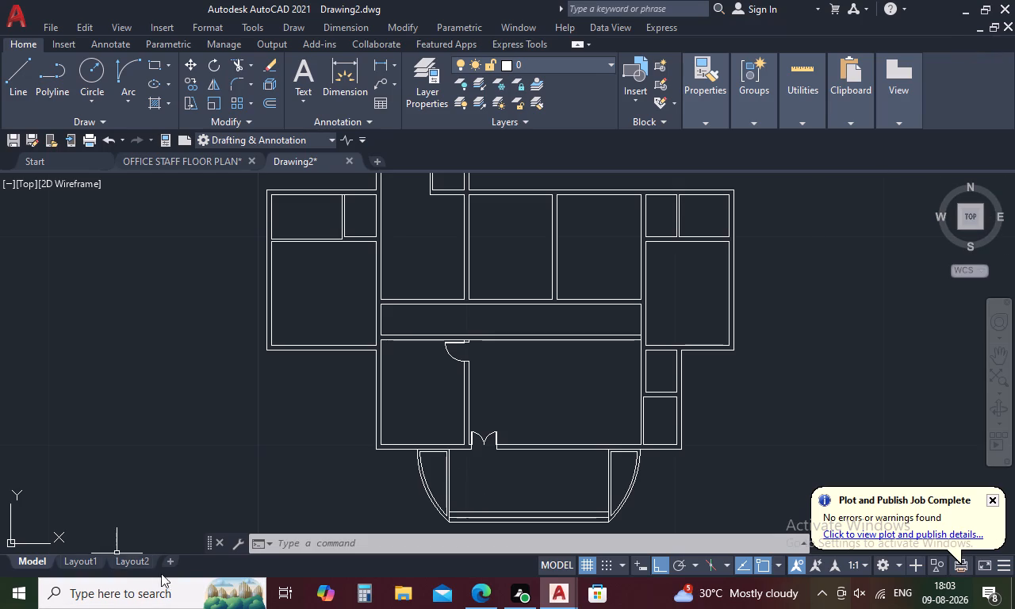
Draw a short line across the west wall's thickness at the midpoint of the corridor's west end.
scroll(373, 325, up, 2)
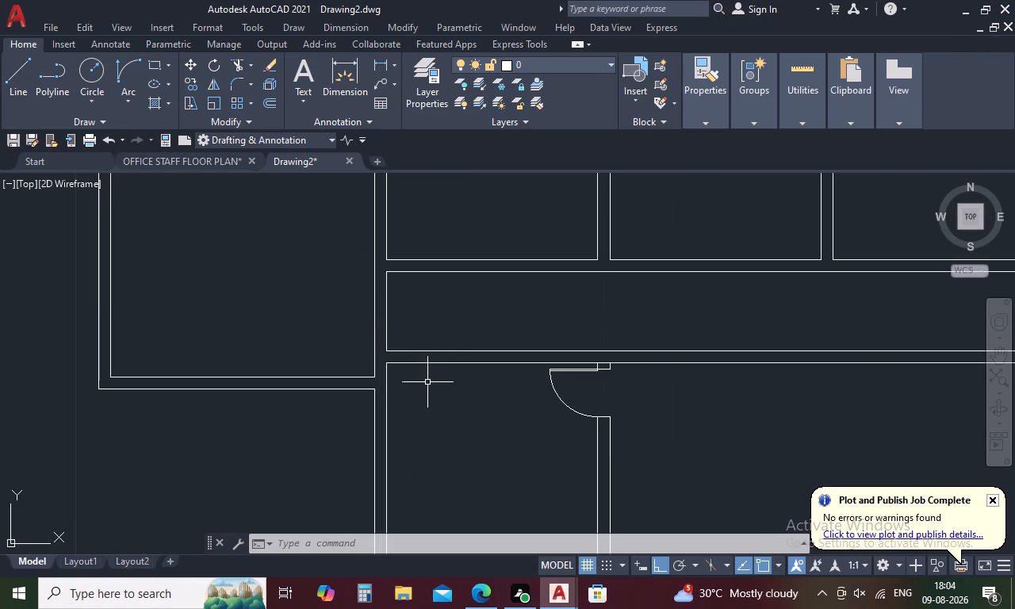
text(L)
key(space)
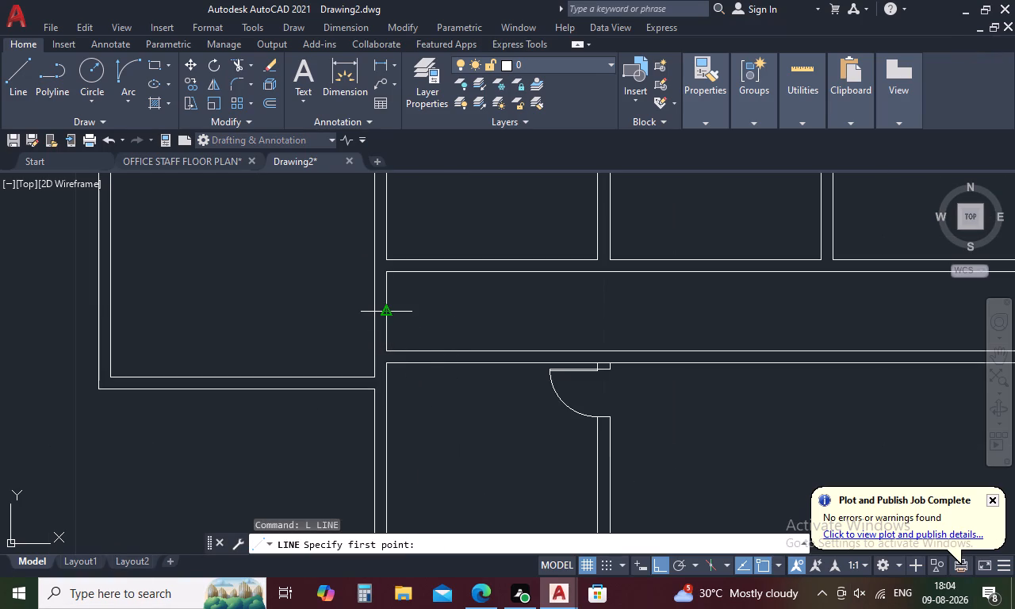
click(385, 314)
click(378, 313)
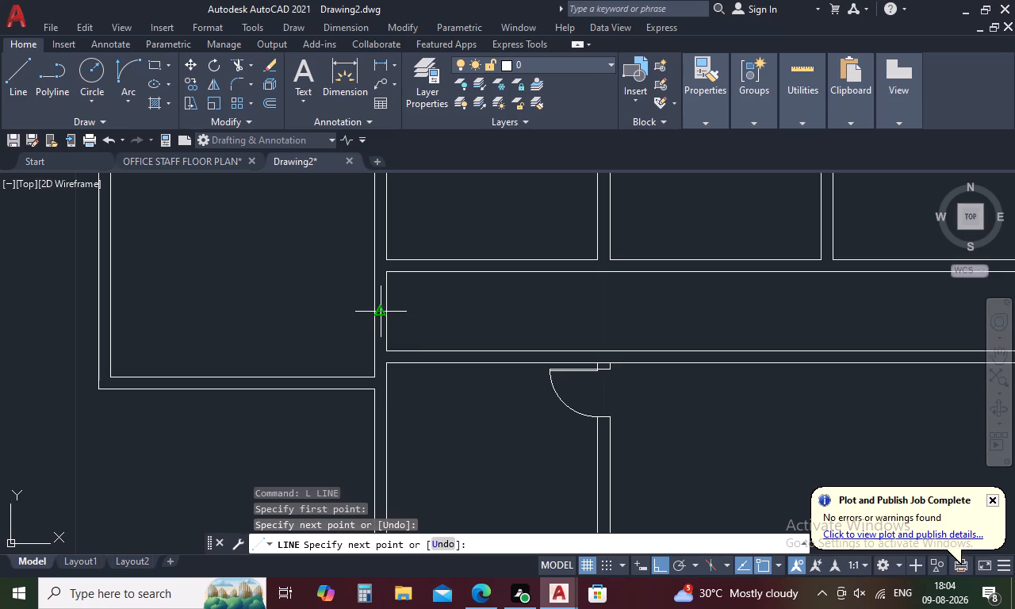
key(Escape)
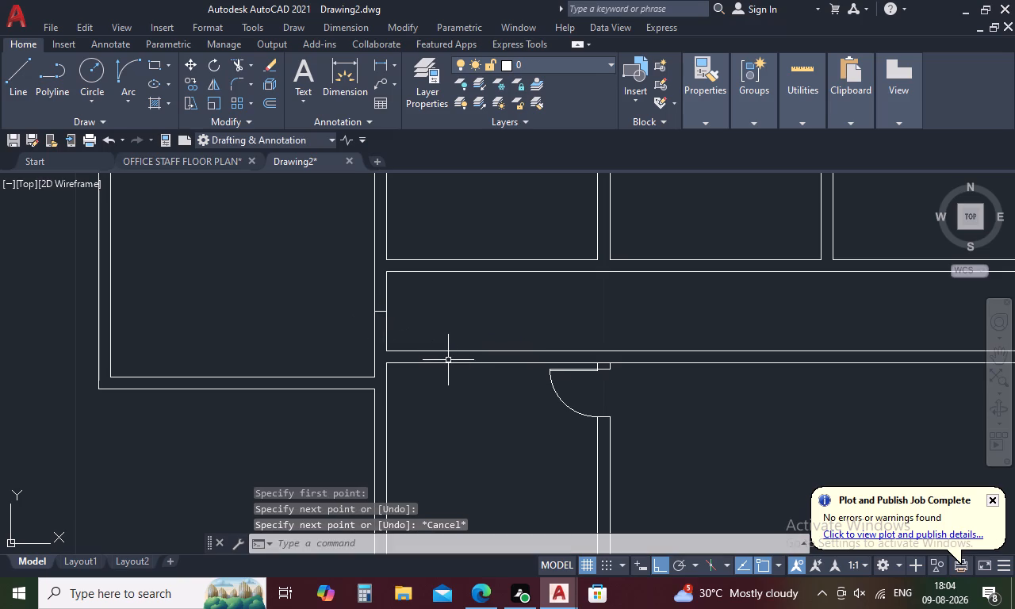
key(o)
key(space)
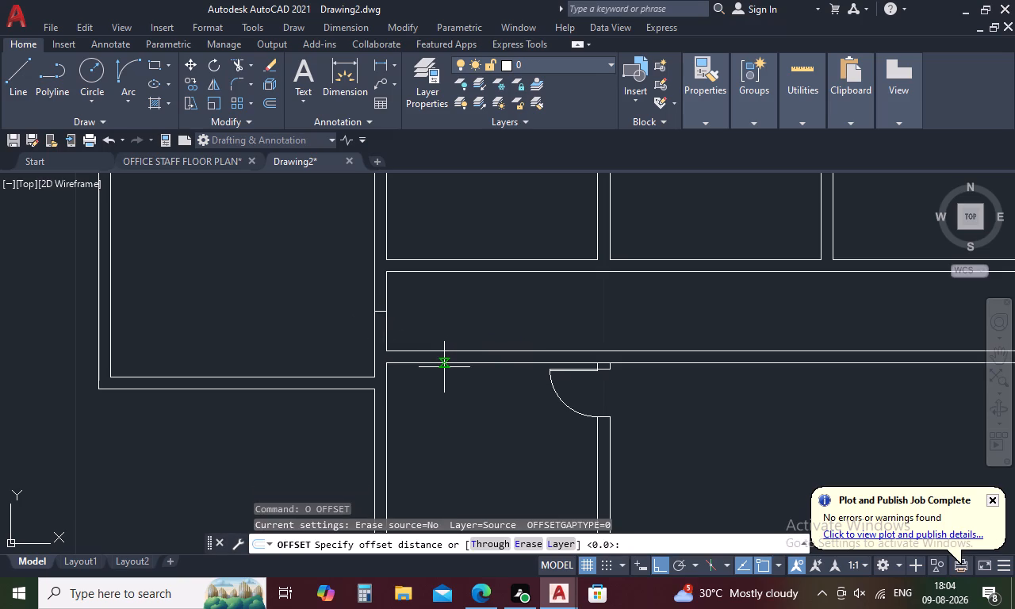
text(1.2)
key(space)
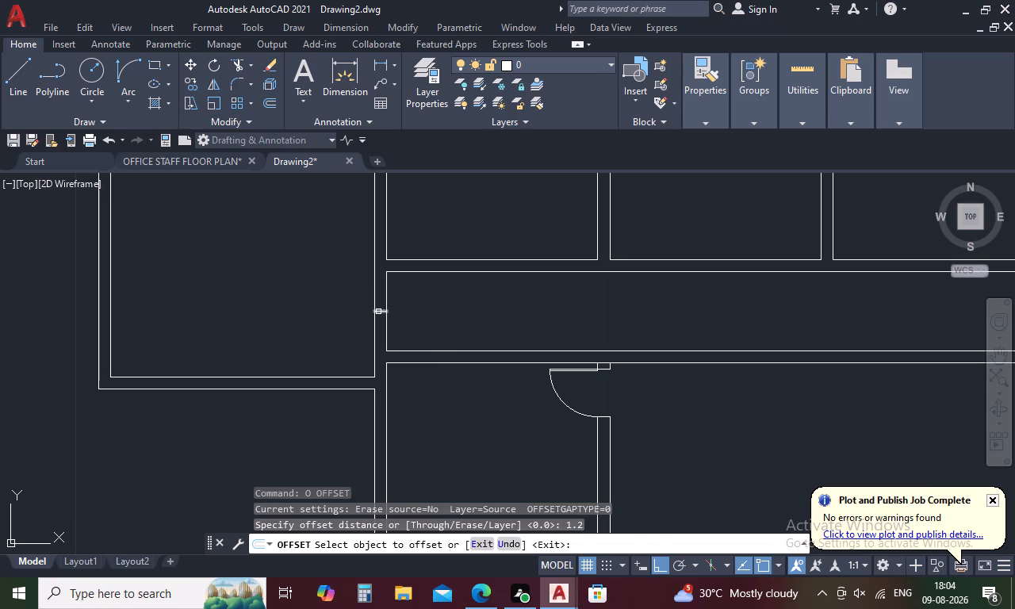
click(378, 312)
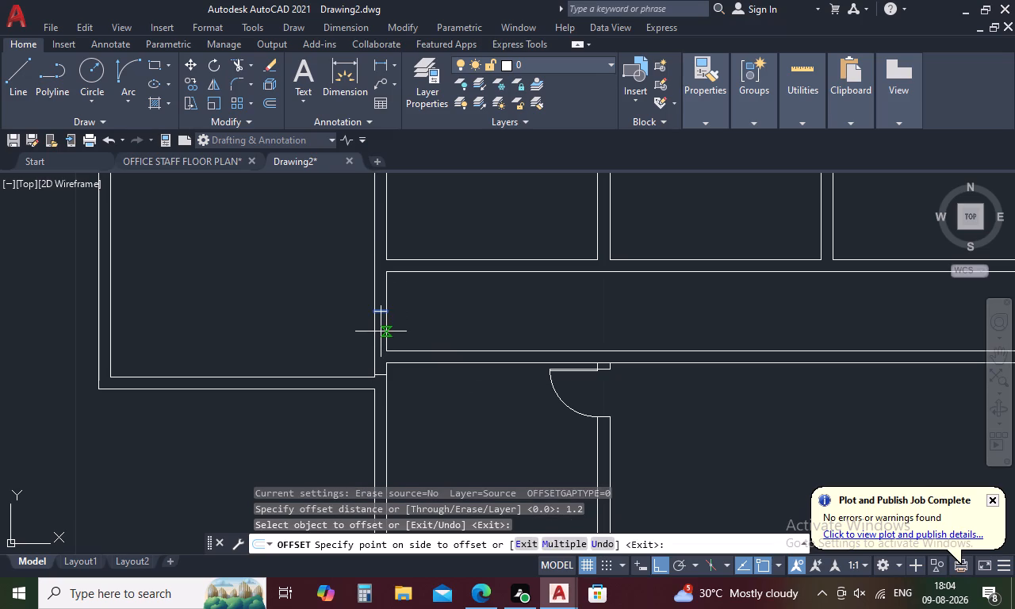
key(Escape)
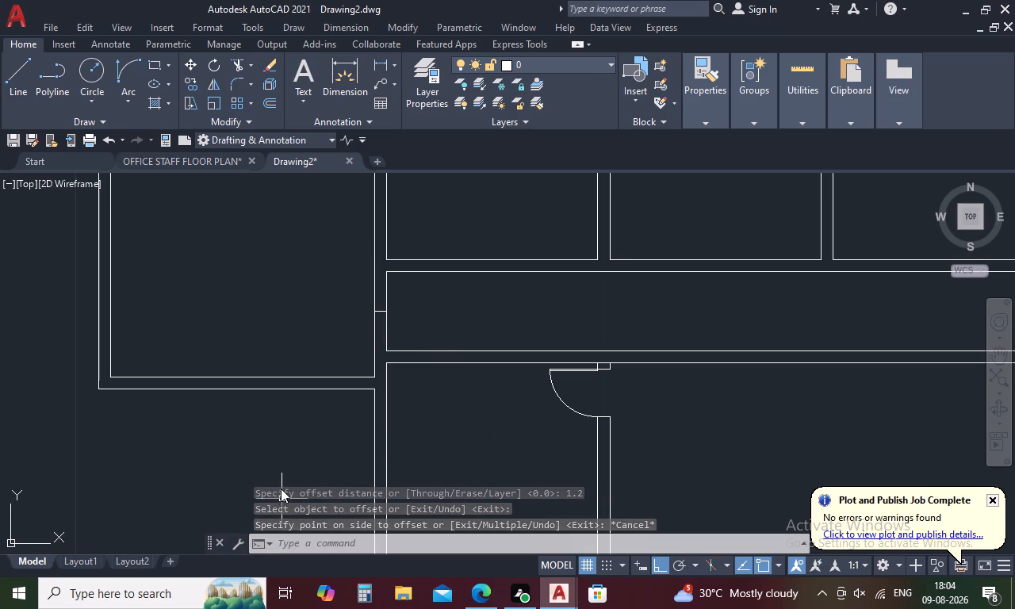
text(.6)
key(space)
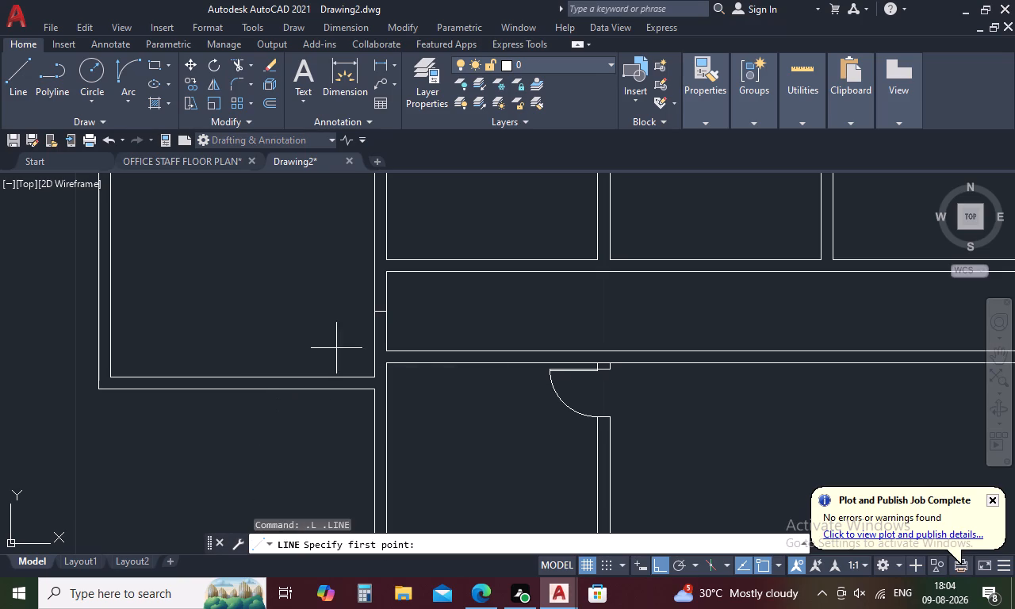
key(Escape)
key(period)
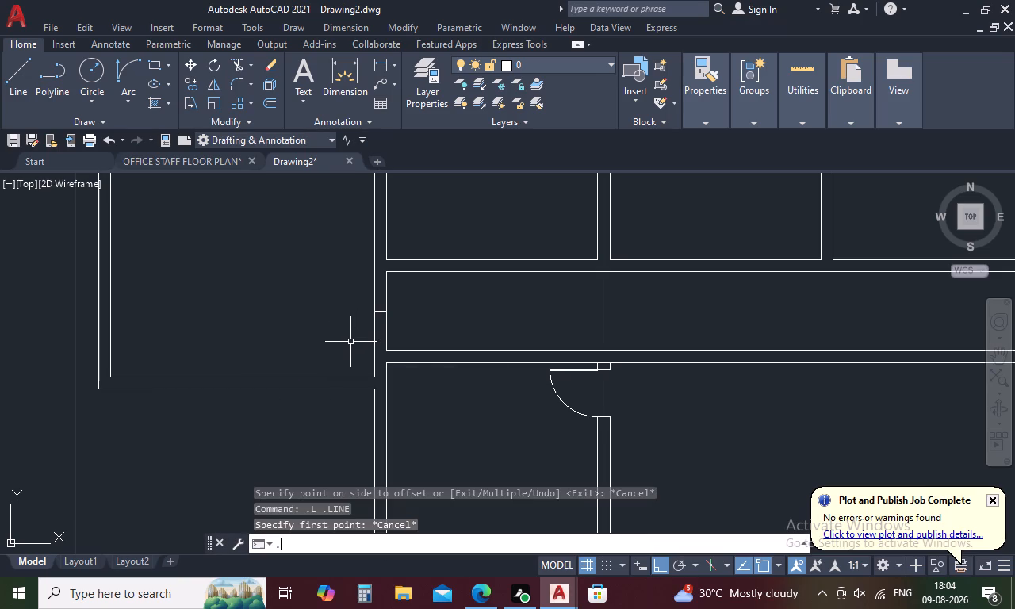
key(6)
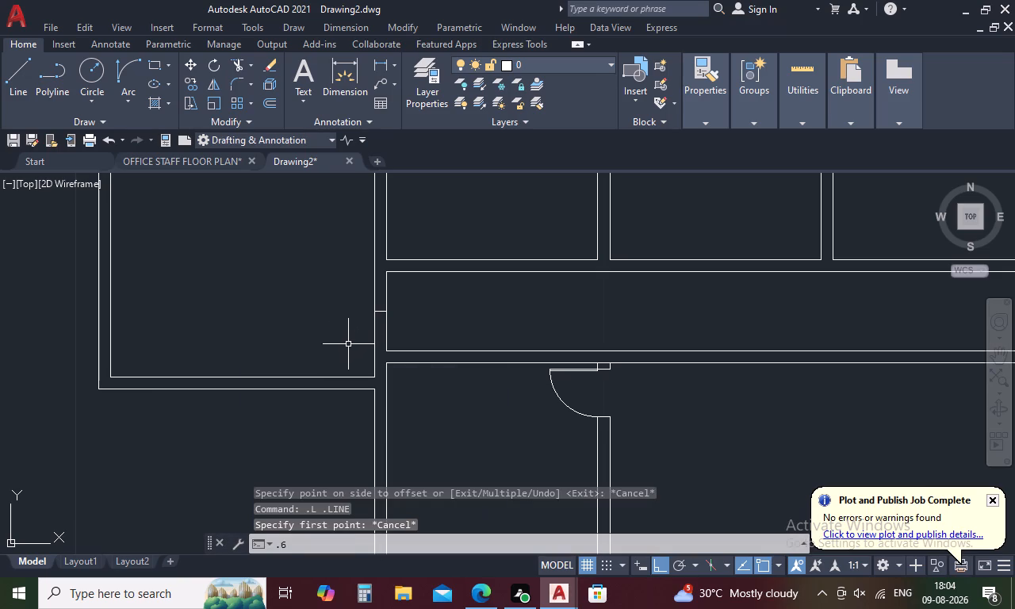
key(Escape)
Offset the short line across the corridor's west wall 0.6 to the north and 0.6 to the south as door jambs.
text(O .6)
key(space)
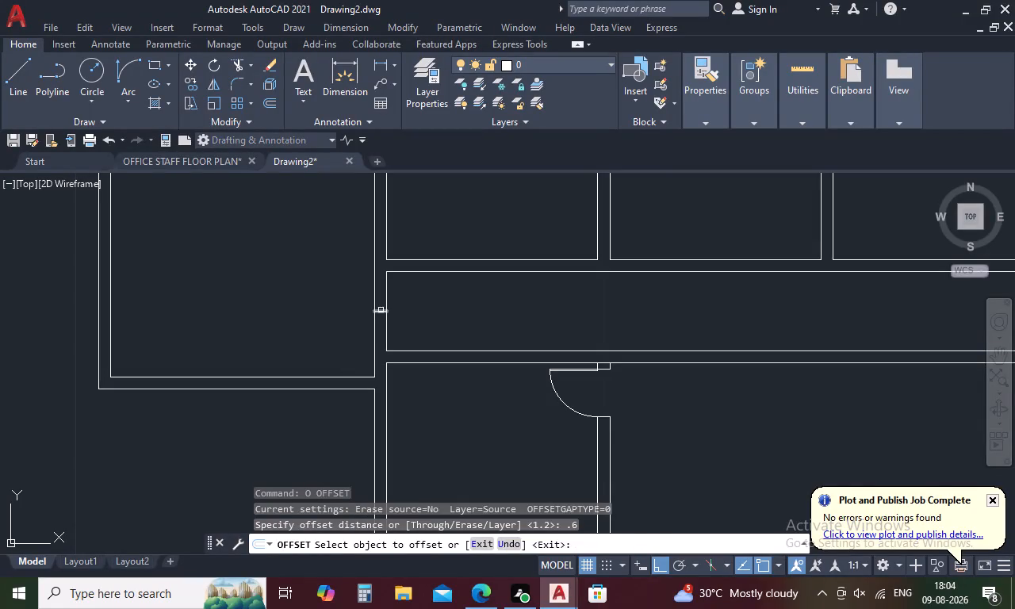
click(381, 310)
click(377, 287)
click(380, 313)
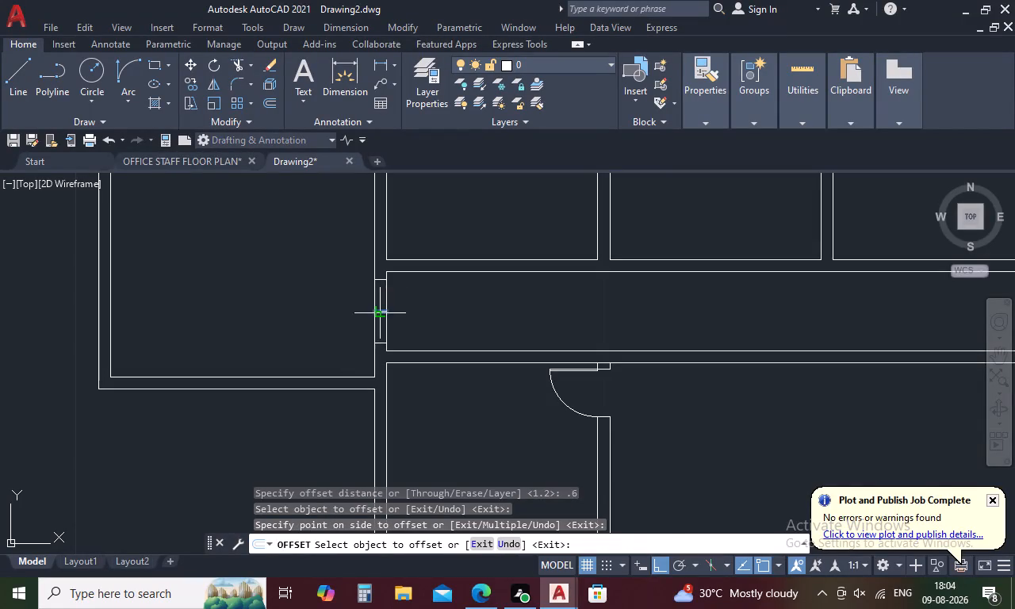
click(380, 331)
key(Escape)
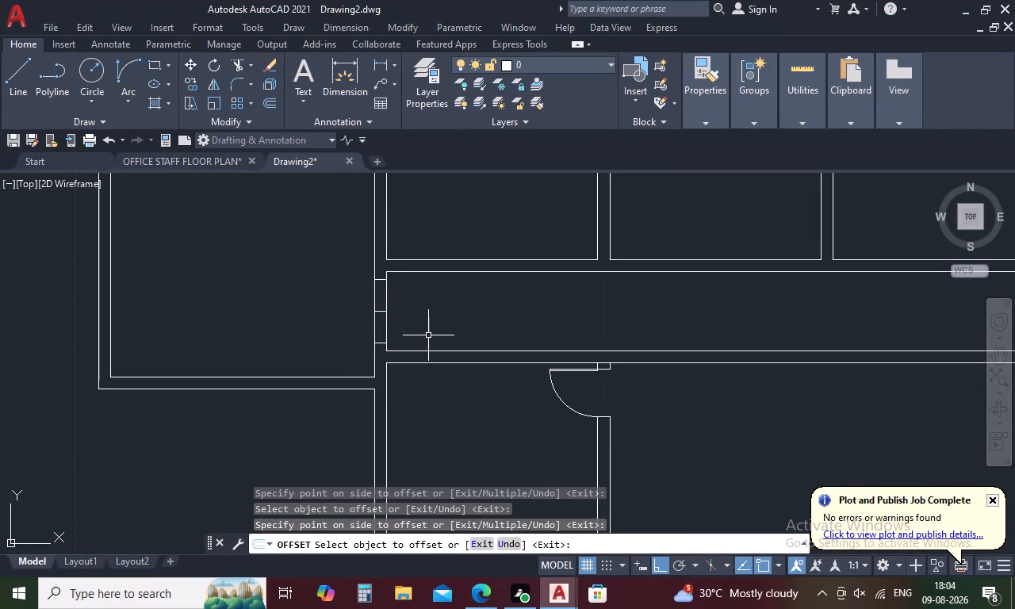
Draw a 0.6 door-leaf line westward from the west end of the northern jamb.
key(l)
key(space)
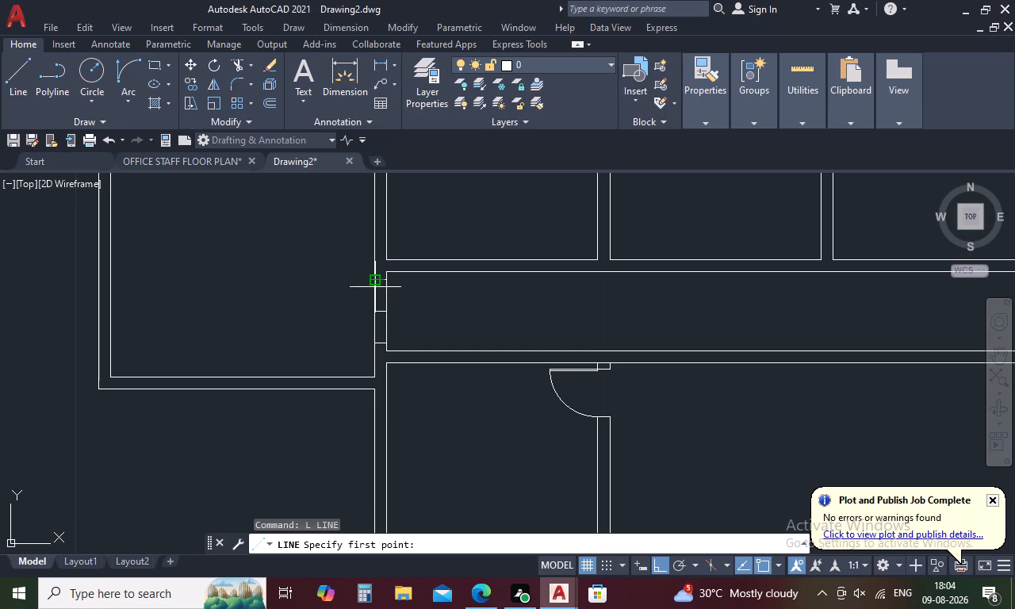
click(375, 284)
text(.6)
key(space)
key(Escape)
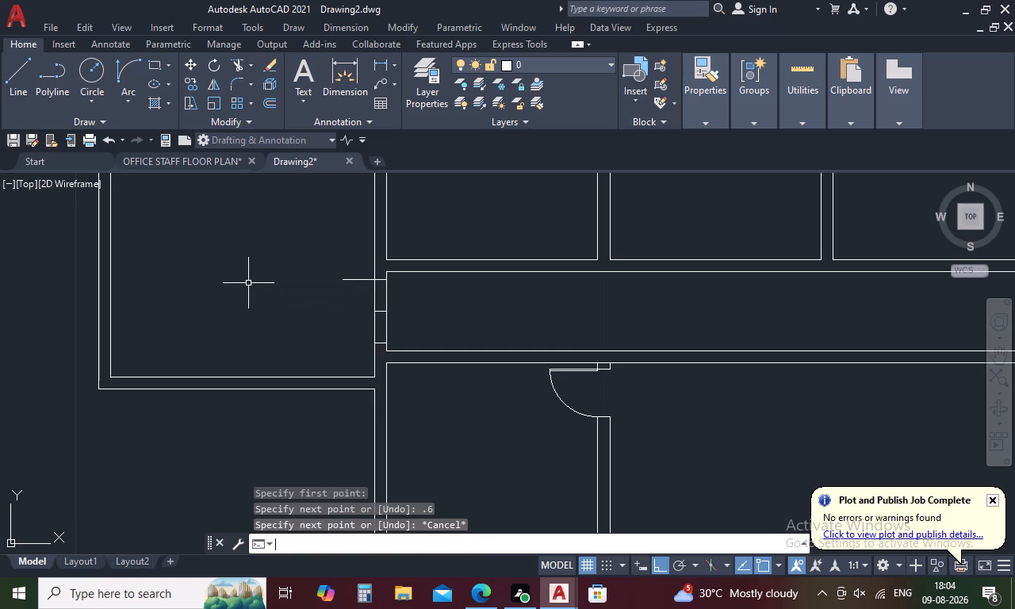
Copy the 0.6 door-leaf line from the northern jamb's west end to the southern jamb's west end.
drag(359, 266, 343, 311)
right_click(342, 312)
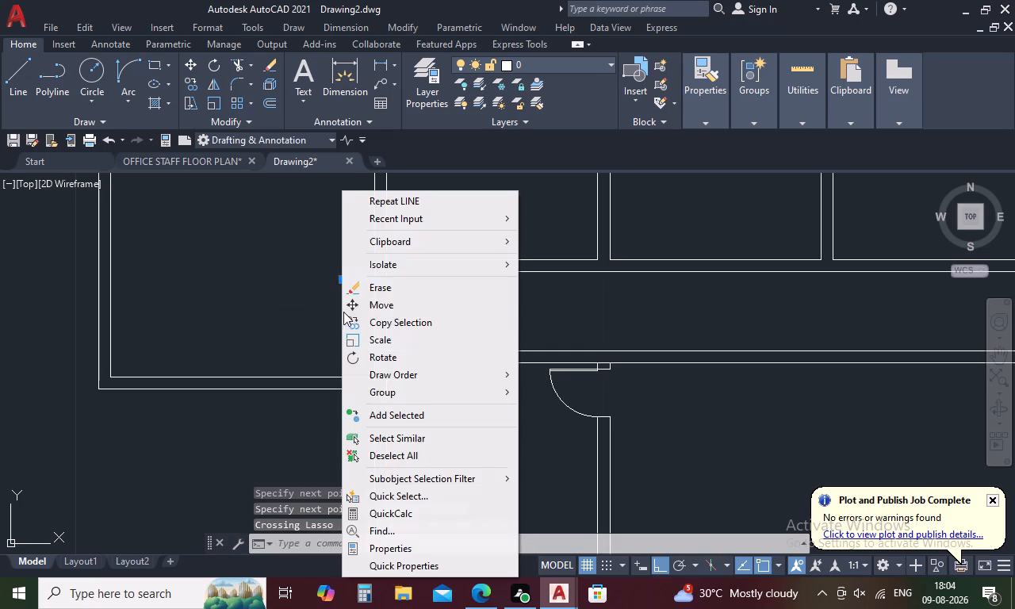
click(392, 319)
click(372, 282)
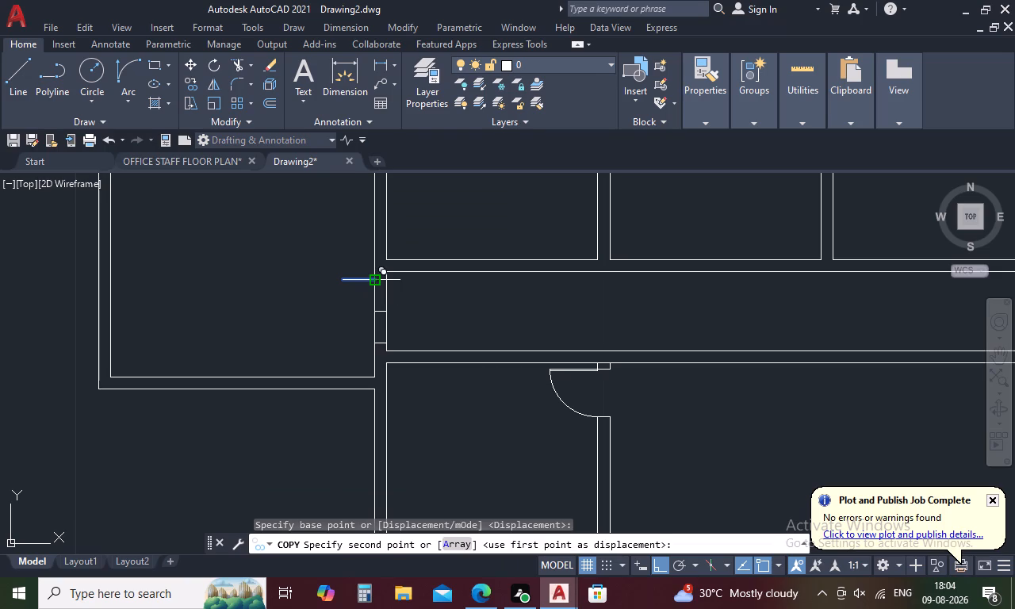
scroll(372, 350, up, 3)
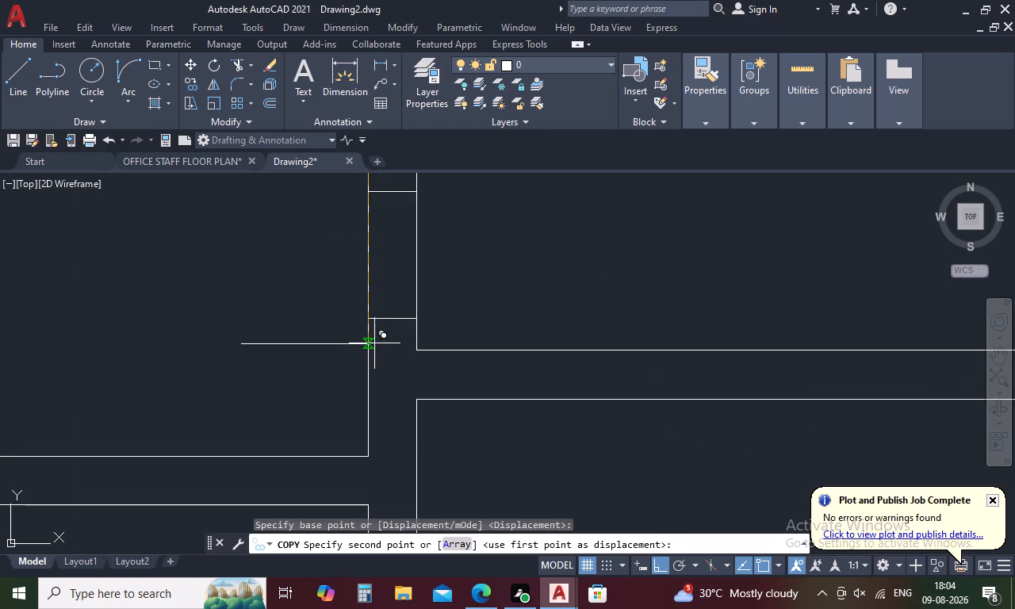
click(373, 319)
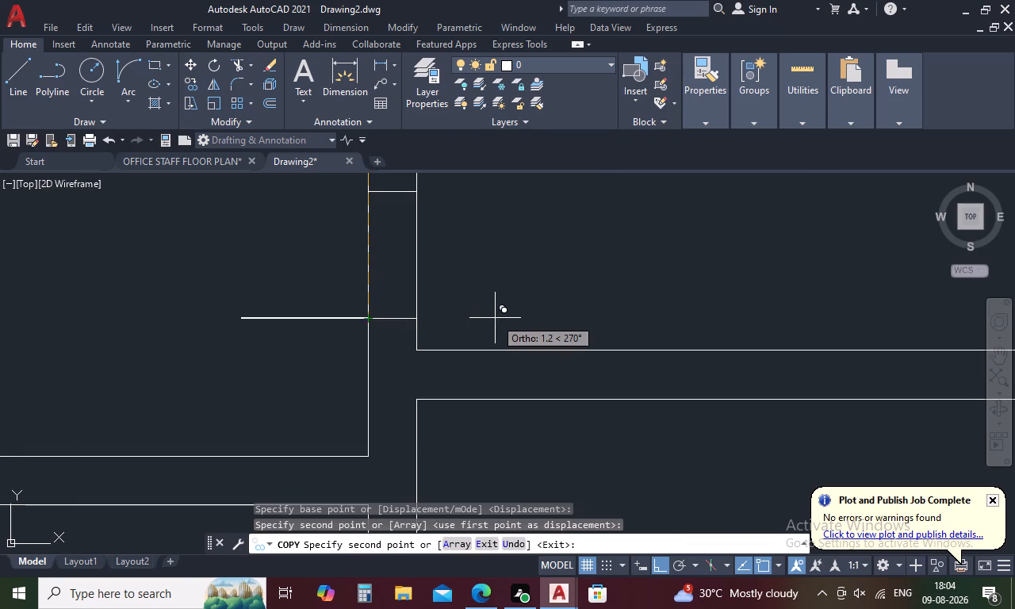
key(Escape)
Offset both door-leaf lines at the corridor's west end 0.025 toward the middle of the opening to give them thickness.
scroll(496, 319, down, 2)
text(O 0.)
text(025)
key(space)
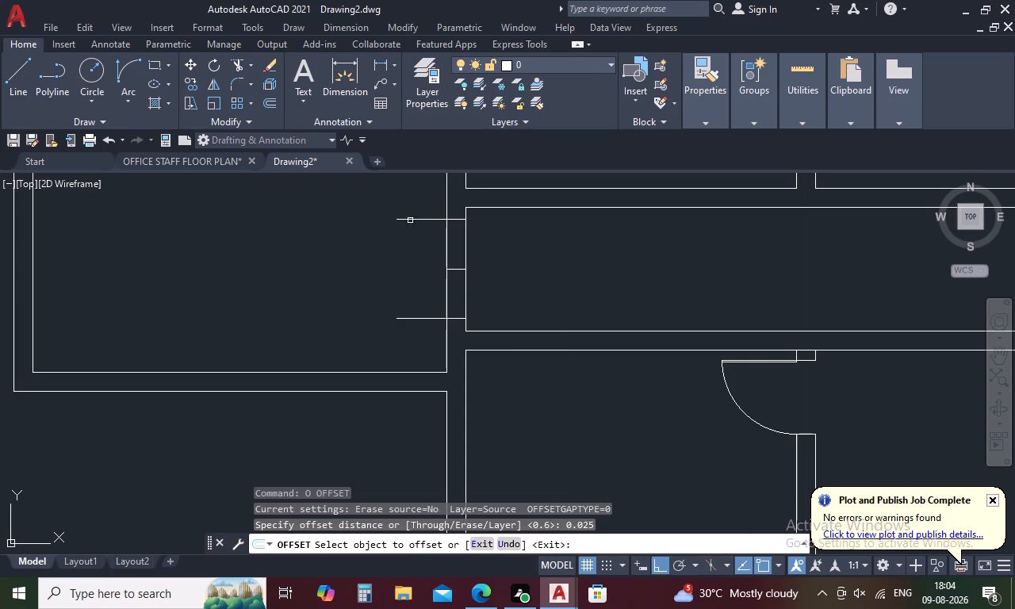
click(410, 219)
click(413, 254)
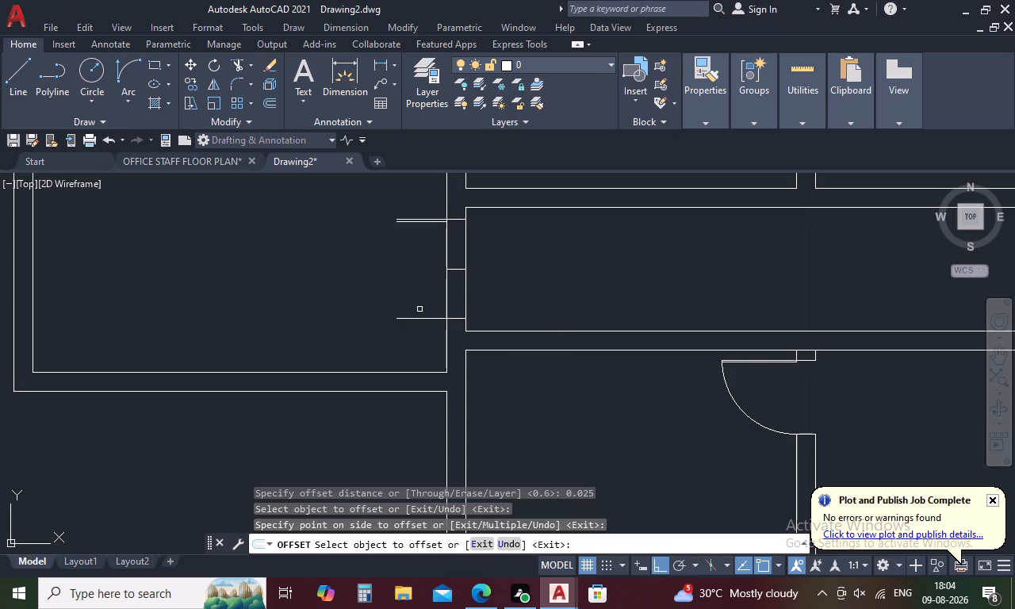
click(423, 319)
click(423, 287)
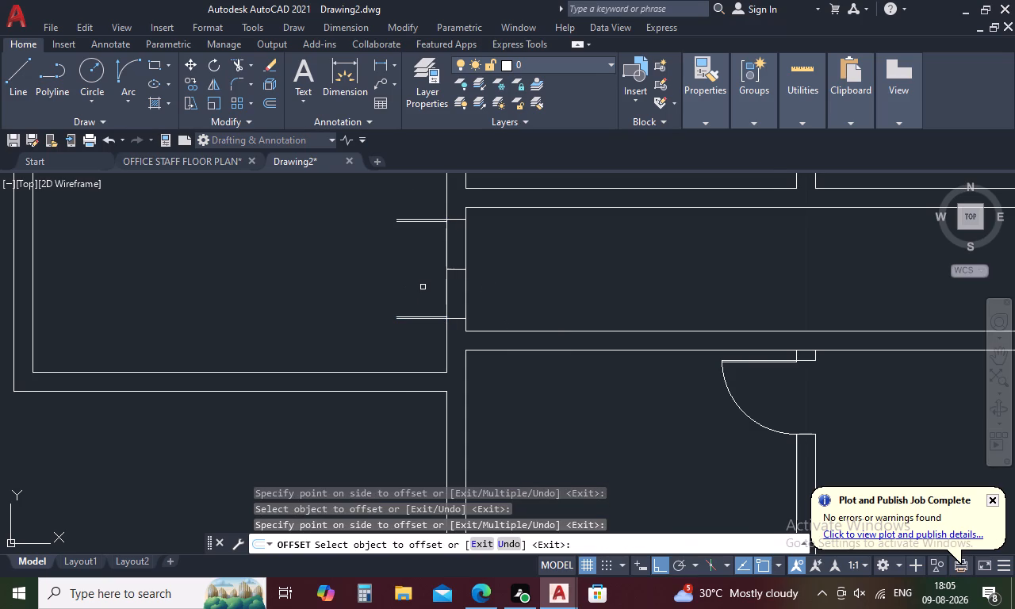
key(Escape)
key(Escape)
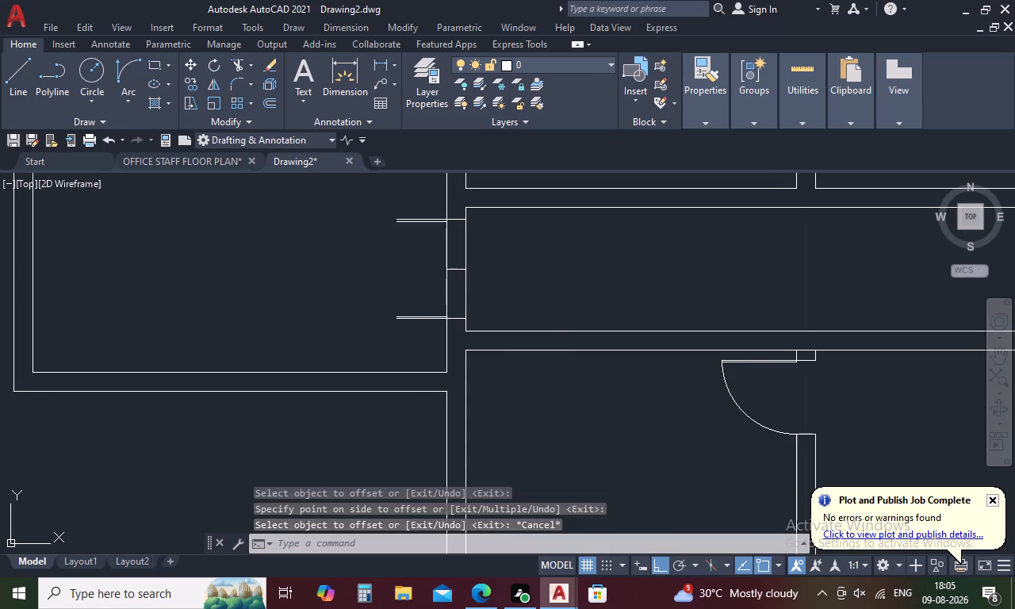
Draw the northern leaf's swing arc from its west end to the midpoint of the opening on the wall's west face.
text(A)
key(space)
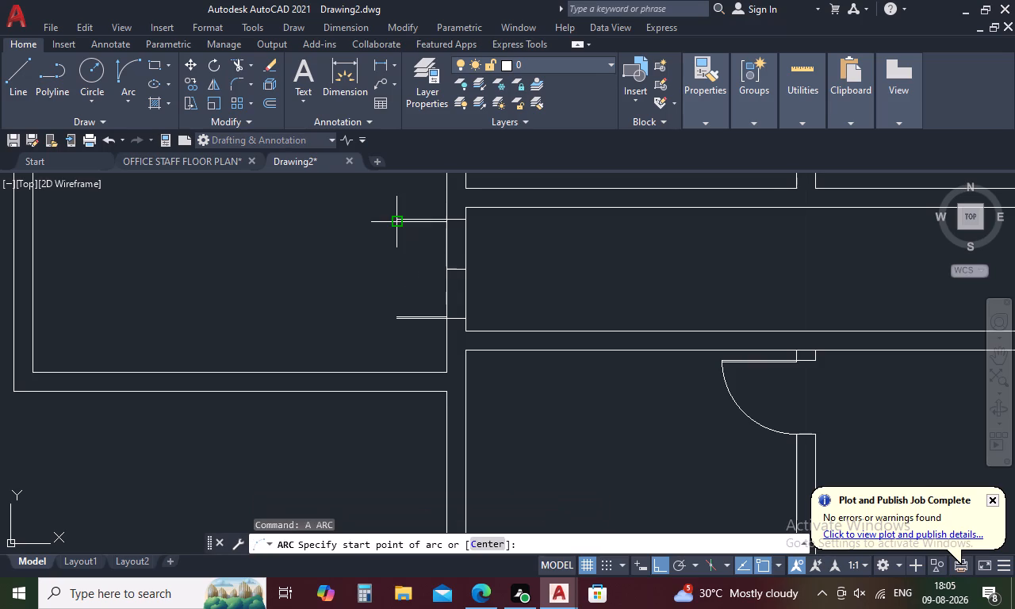
scroll(393, 216, up, 2)
click(395, 227)
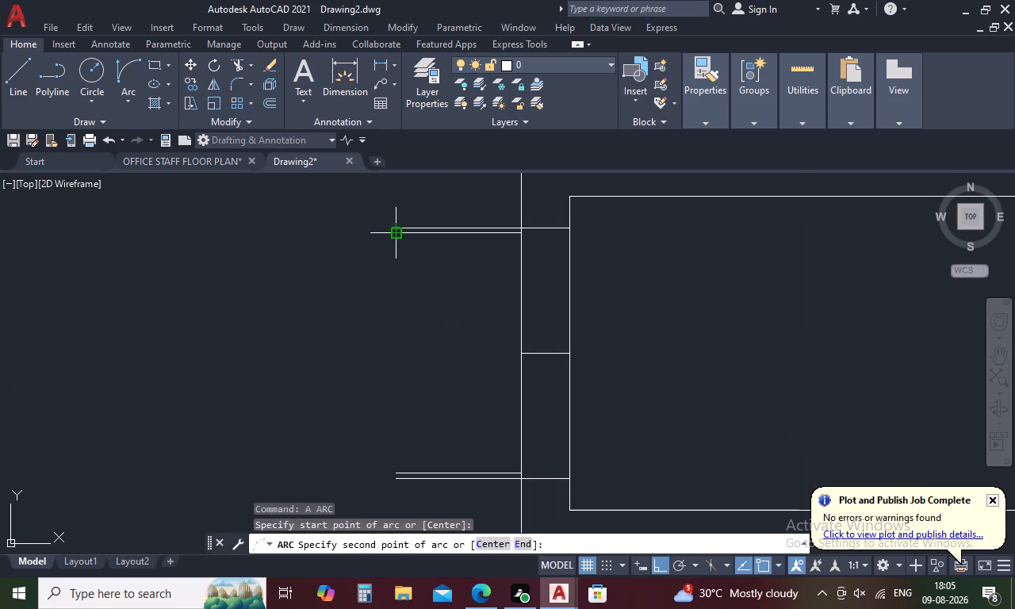
scroll(396, 237, up, 6)
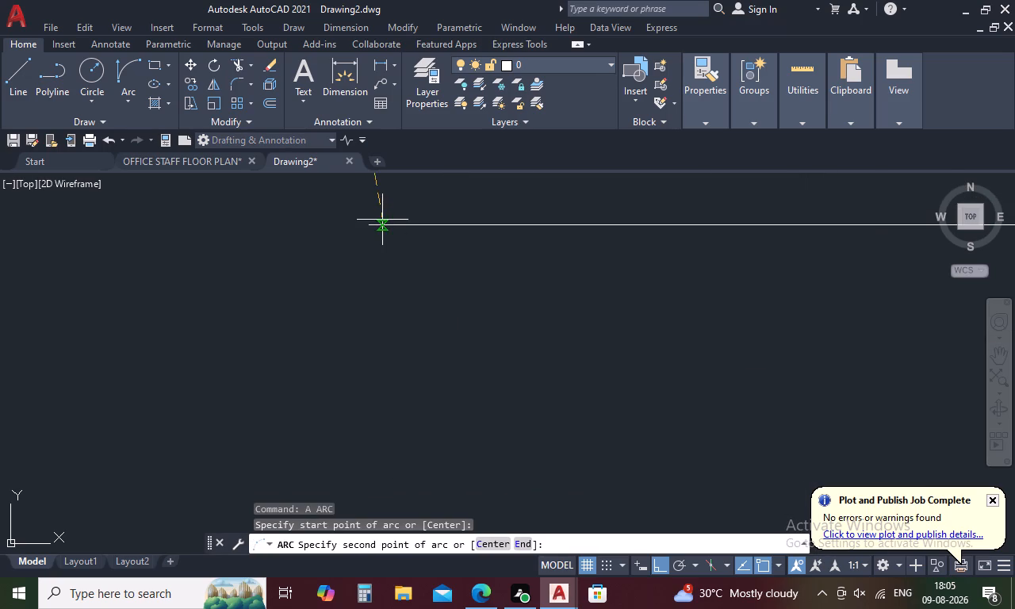
click(370, 224)
scroll(370, 224, down, 3)
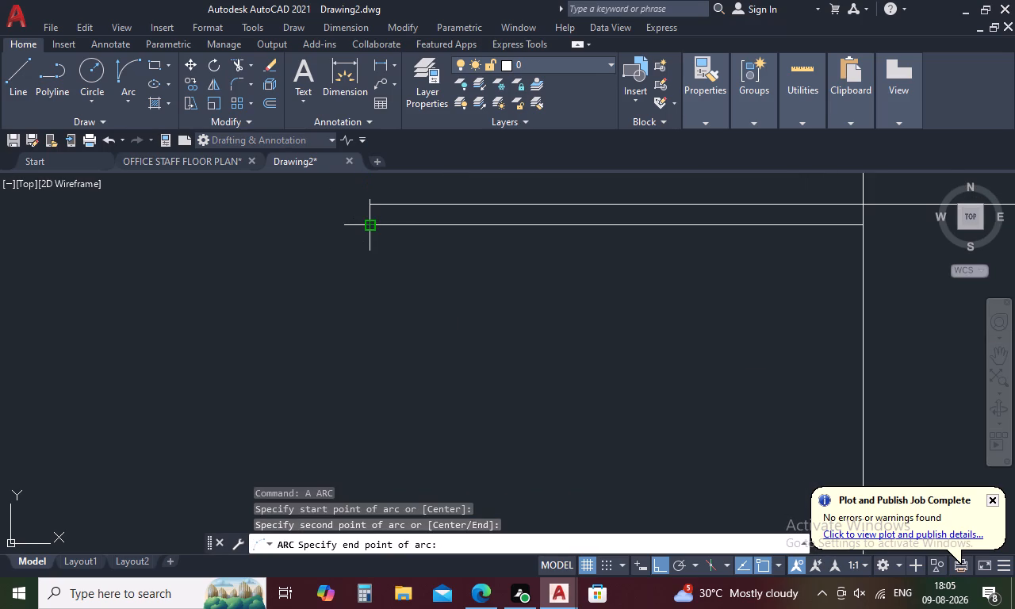
scroll(370, 224, down, 3)
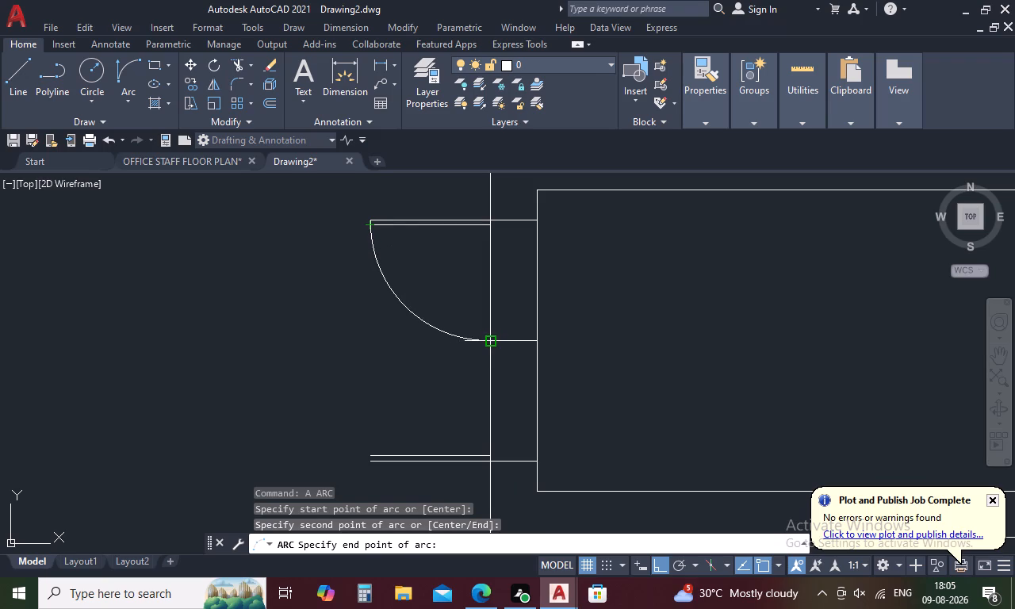
click(490, 341)
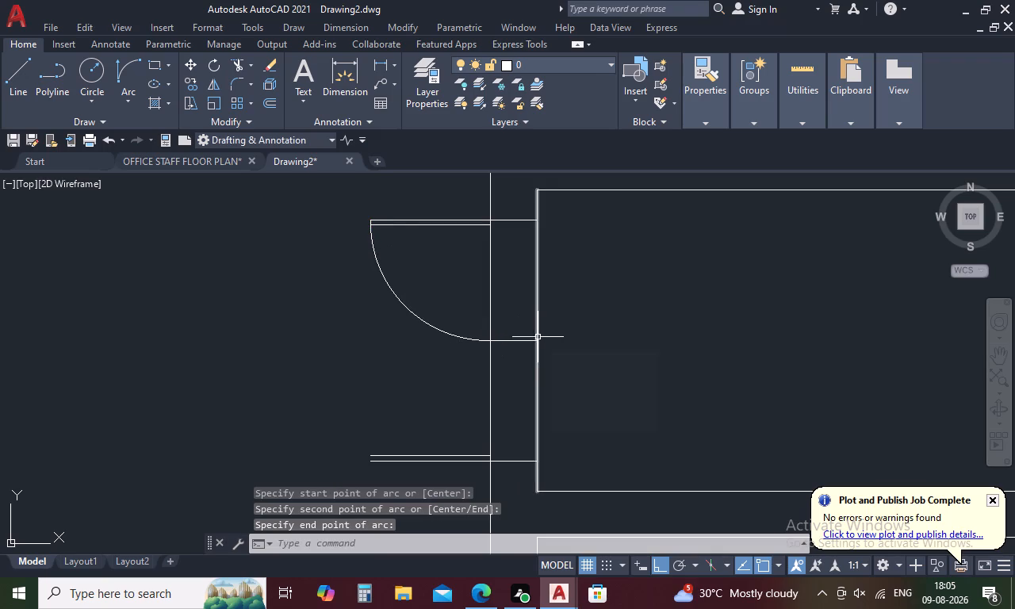
Draw the southern leaf's swing arc from its west end to meet the northern arc at the opening's midpoint.
key(space)
click(367, 464)
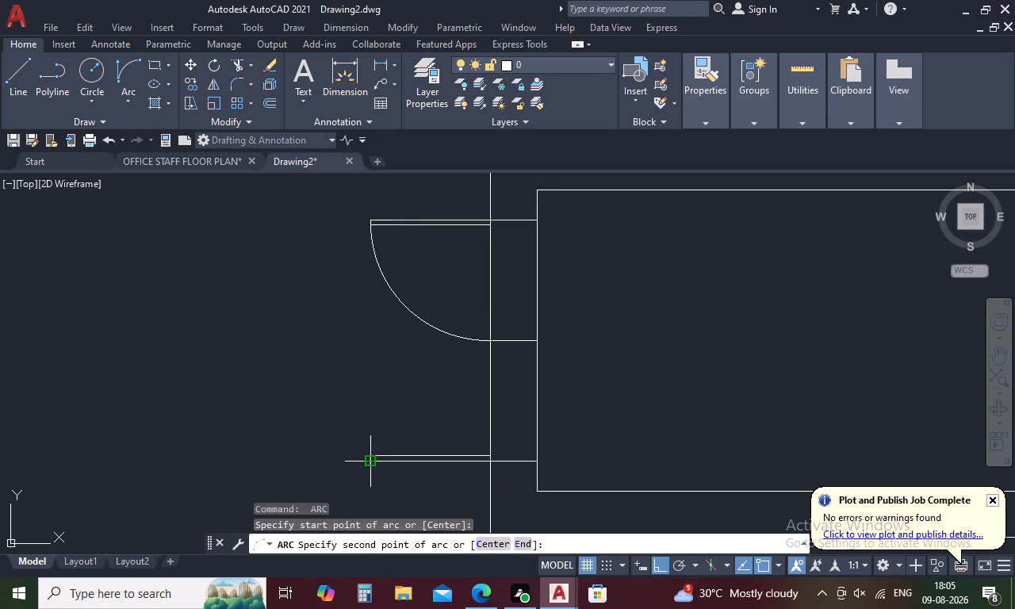
click(367, 453)
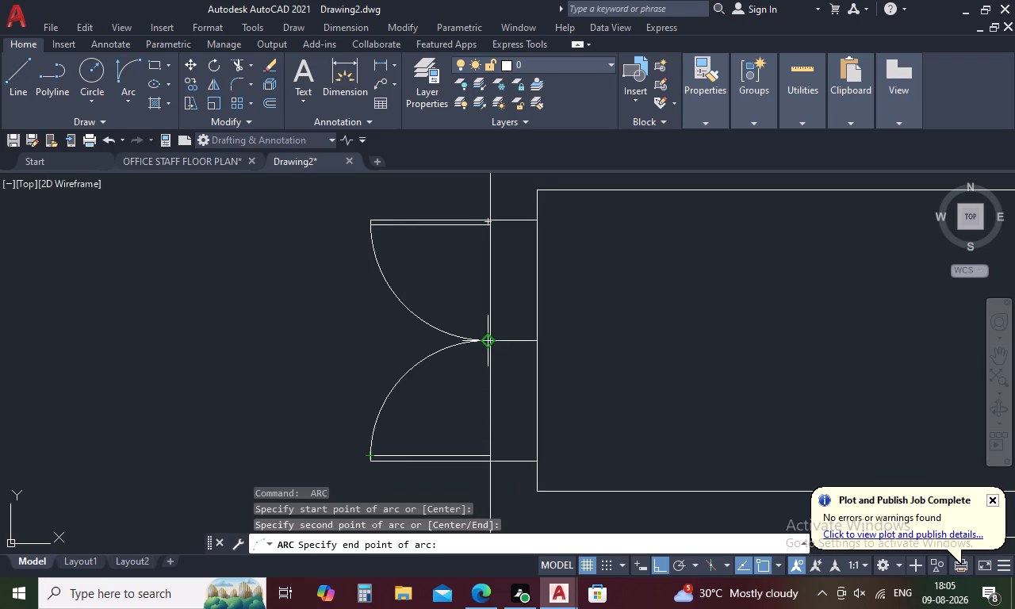
click(494, 340)
key(Escape)
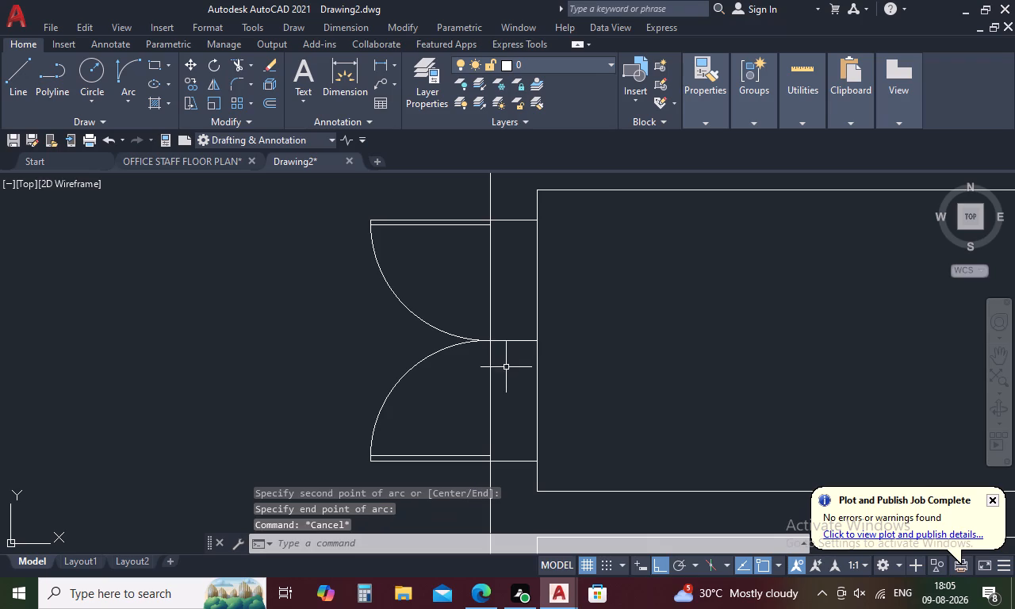
Trim away the west wall lines between the two jambs and the short middle line across the double-door opening.
text(TR)
key(space)
drag(576, 391, 465, 397)
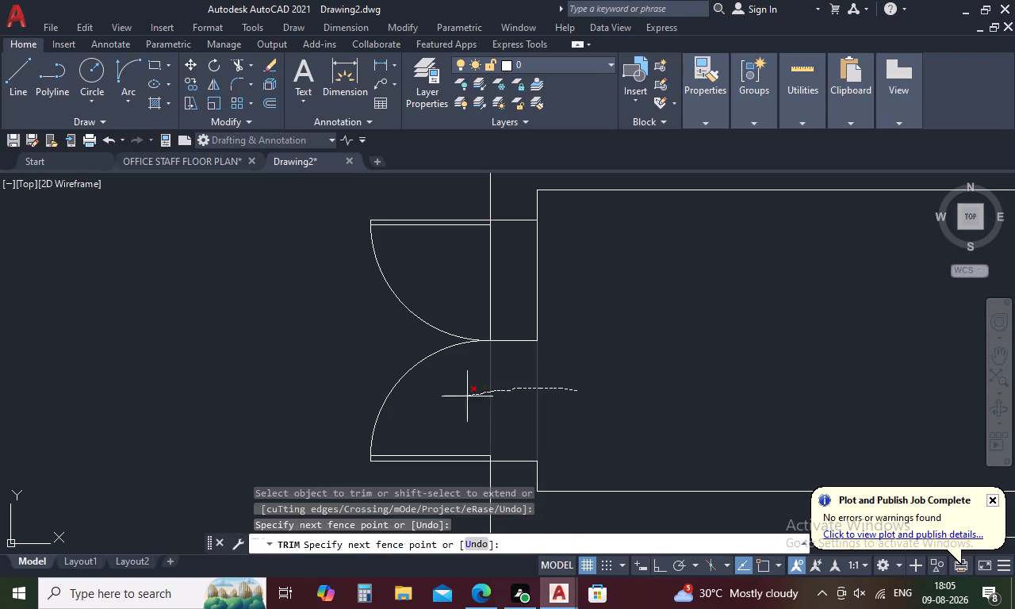
drag(465, 397, 464, 398)
drag(557, 280, 454, 282)
drag(502, 300, 503, 325)
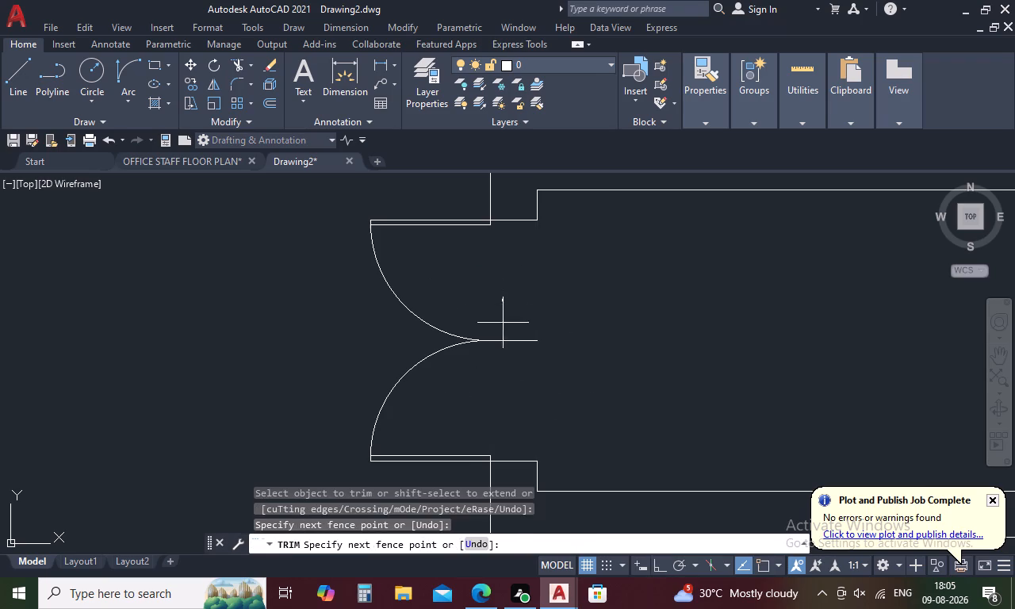
drag(503, 325, 504, 354)
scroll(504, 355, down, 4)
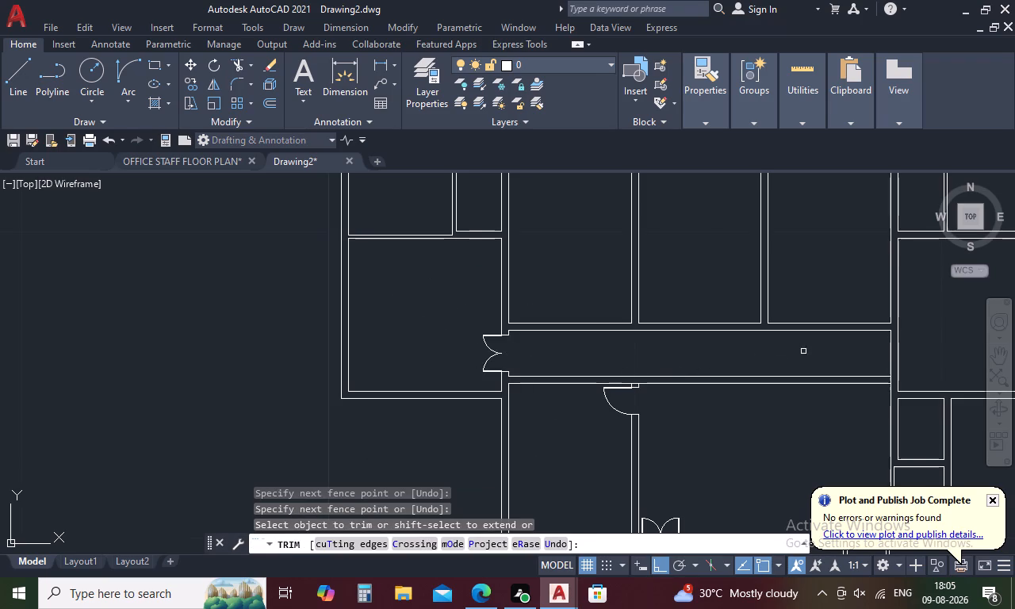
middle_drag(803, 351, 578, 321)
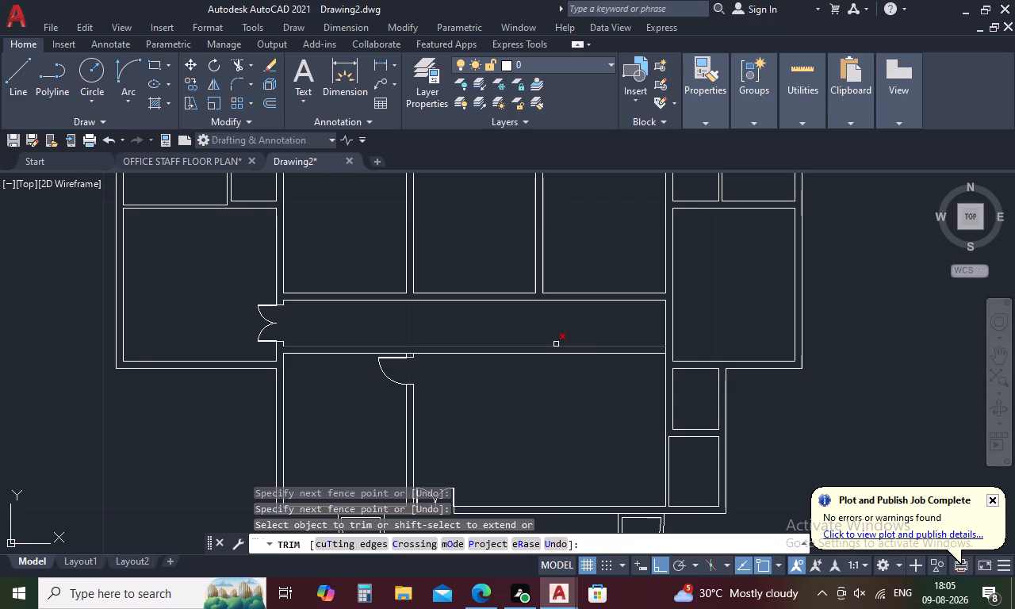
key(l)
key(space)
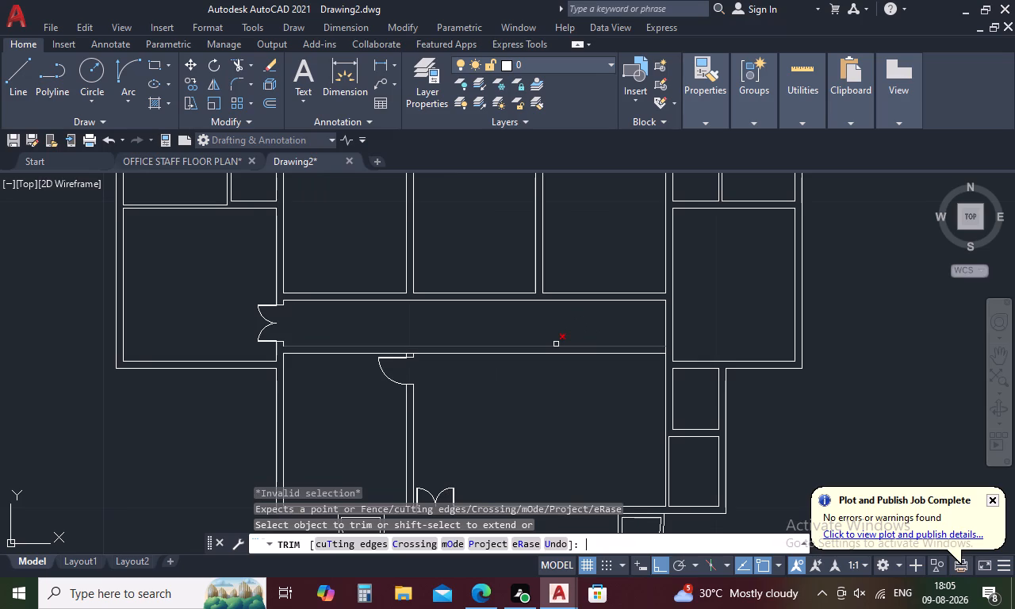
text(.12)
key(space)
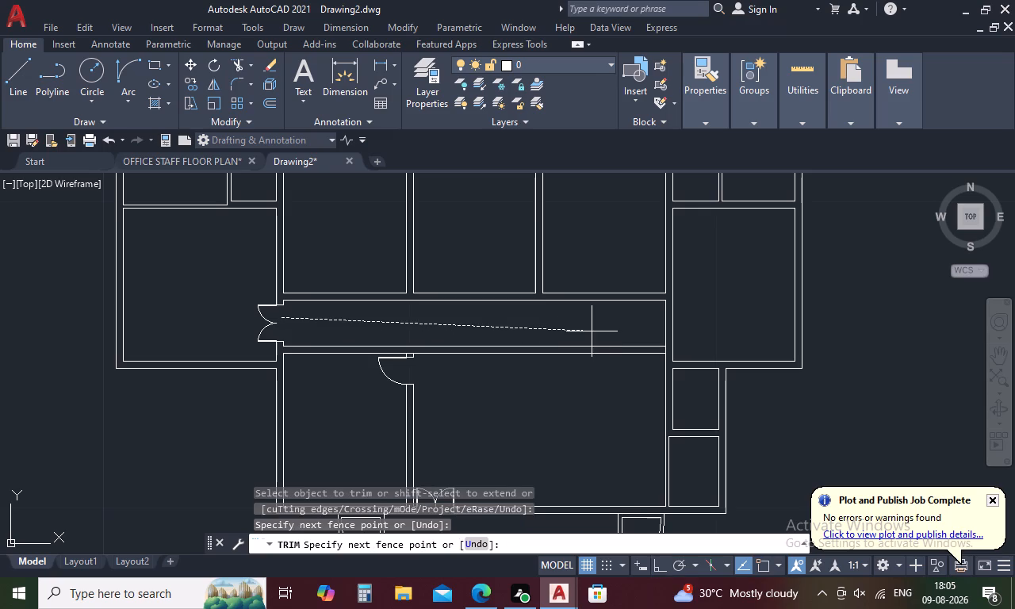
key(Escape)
Draw a jamb line across the corridor's east wall, starting 0.12 north of the corridor's inner southeast corner using tracking.
text(L T)
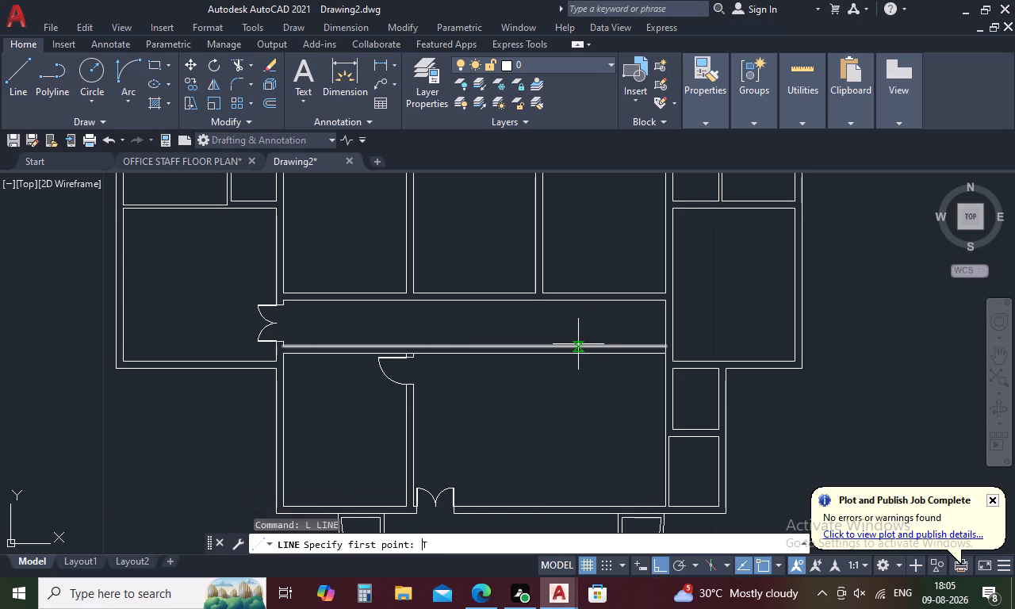
text(K)
key(space)
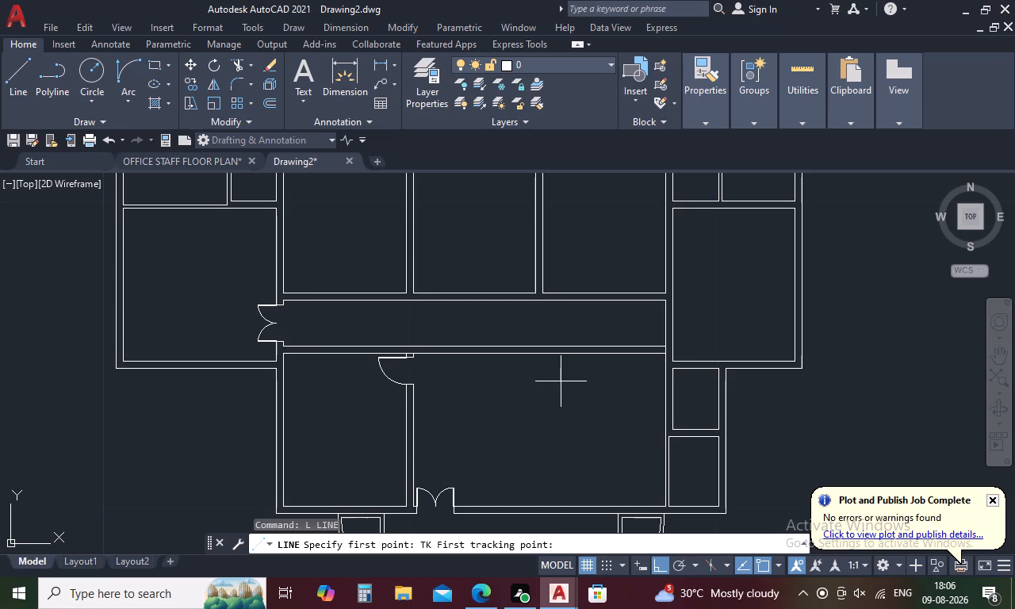
text(L)
key(space)
text(TK)
key(space)
click(664, 347)
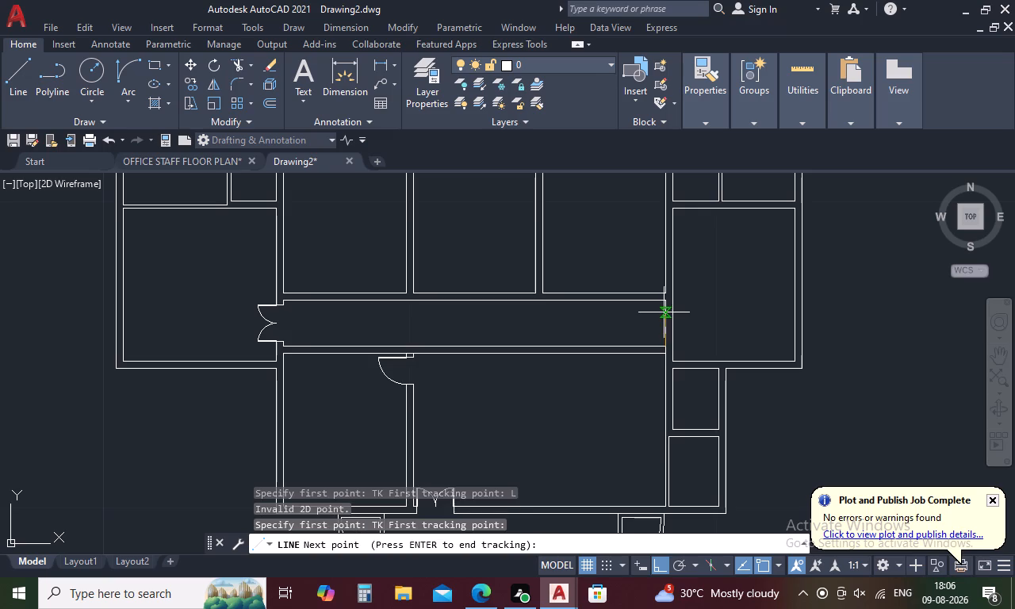
scroll(672, 326, up, 4)
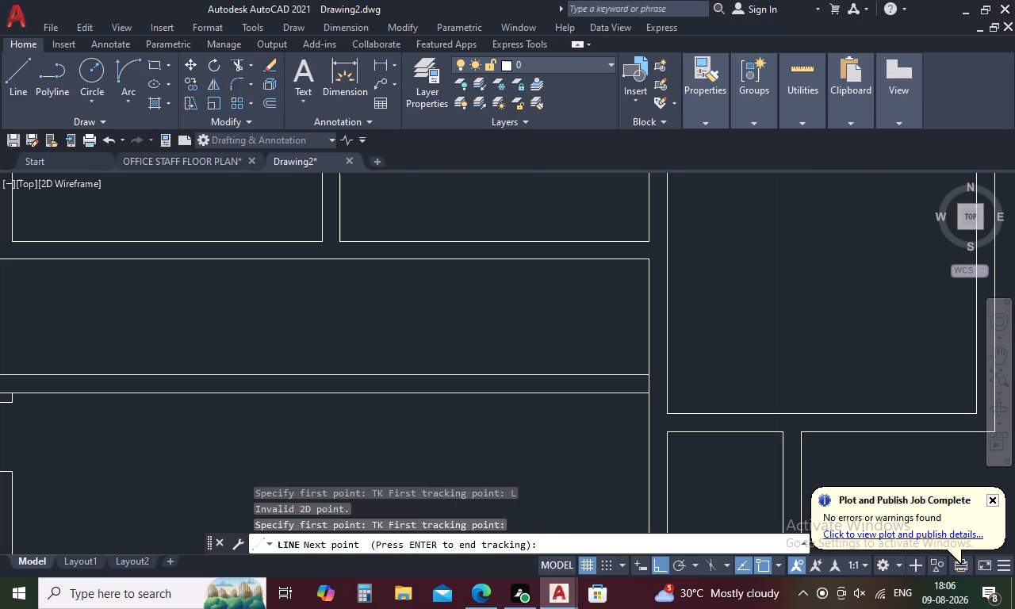
key(period)
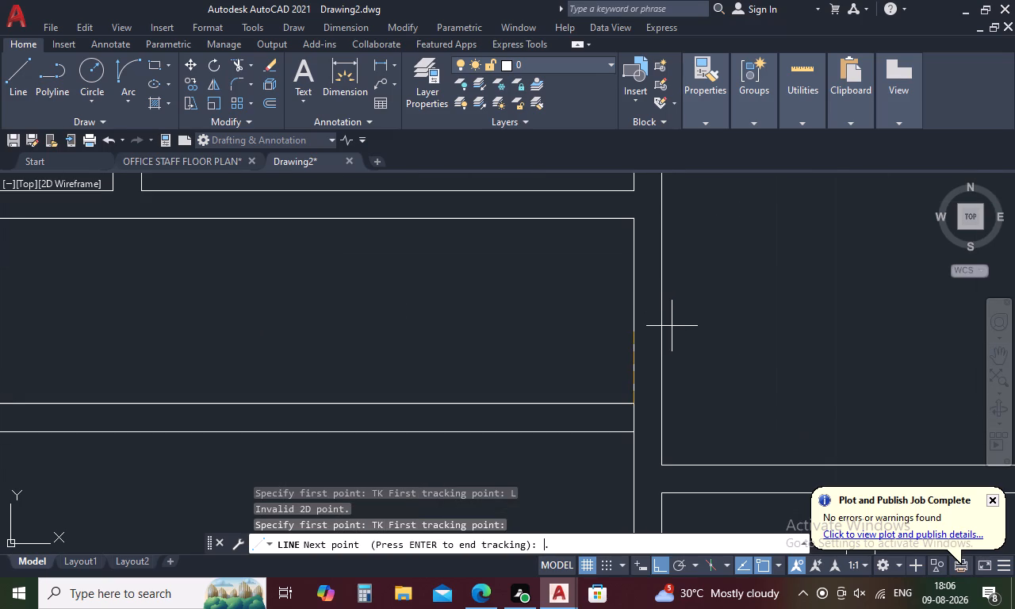
text(12)
key(space)
key(space)
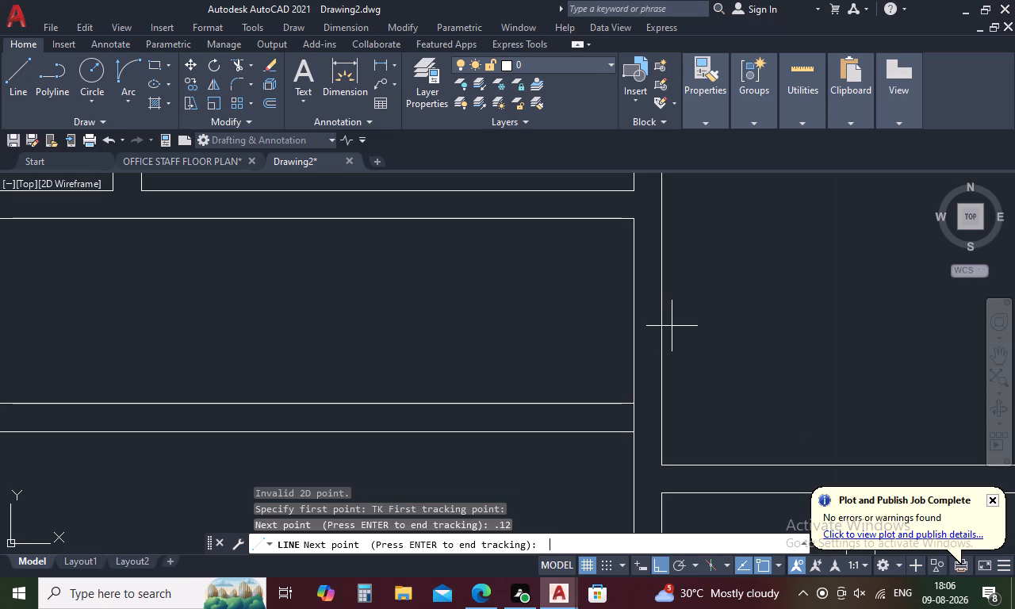
click(661, 389)
scroll(661, 389, down, 3)
key(Escape)
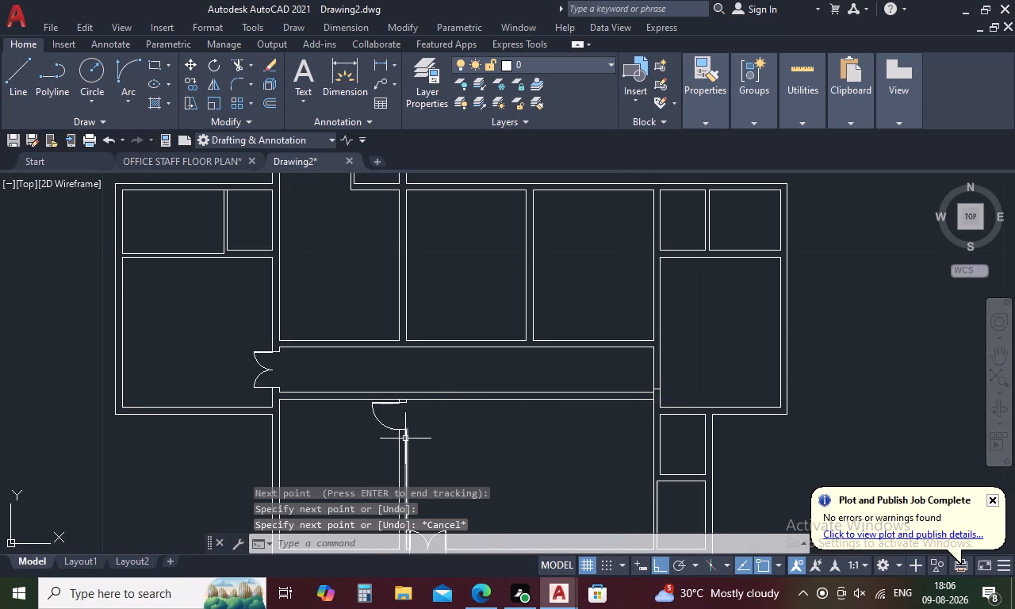
Copy the single door's leaf, swing arc and southern jamb line from the partition south of the corridor to the corridor's east-wall jamb, on its west face.
scroll(358, 427, up, 4)
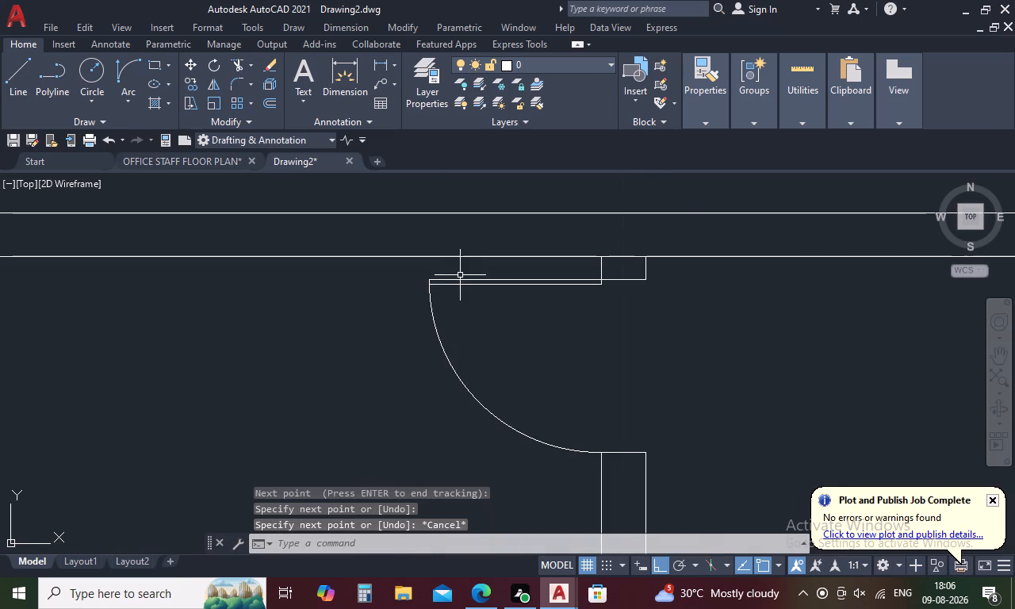
drag(468, 271, 412, 393)
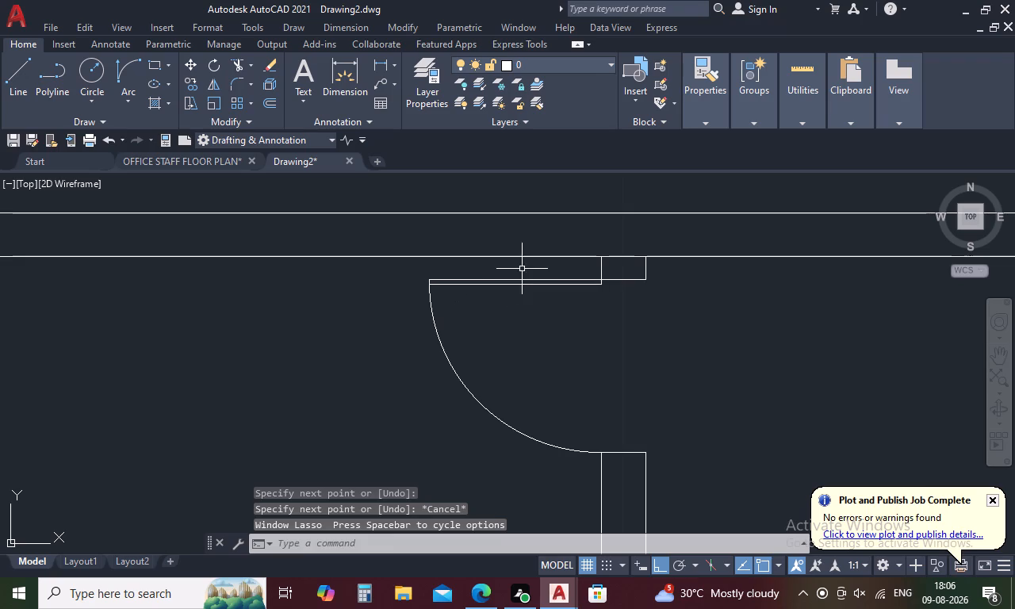
drag(523, 267, 429, 408)
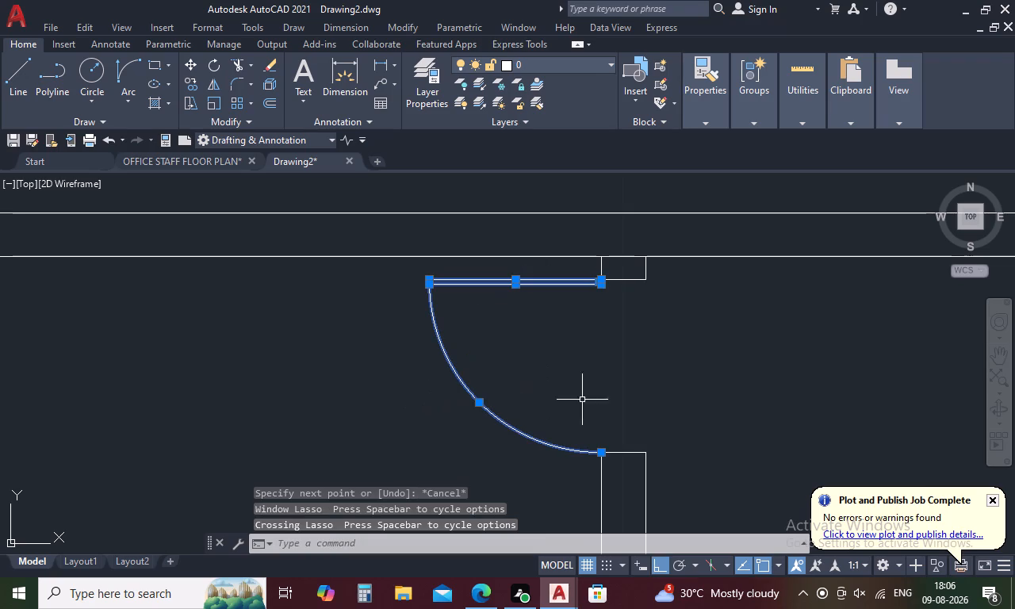
click(622, 451)
right_click(641, 377)
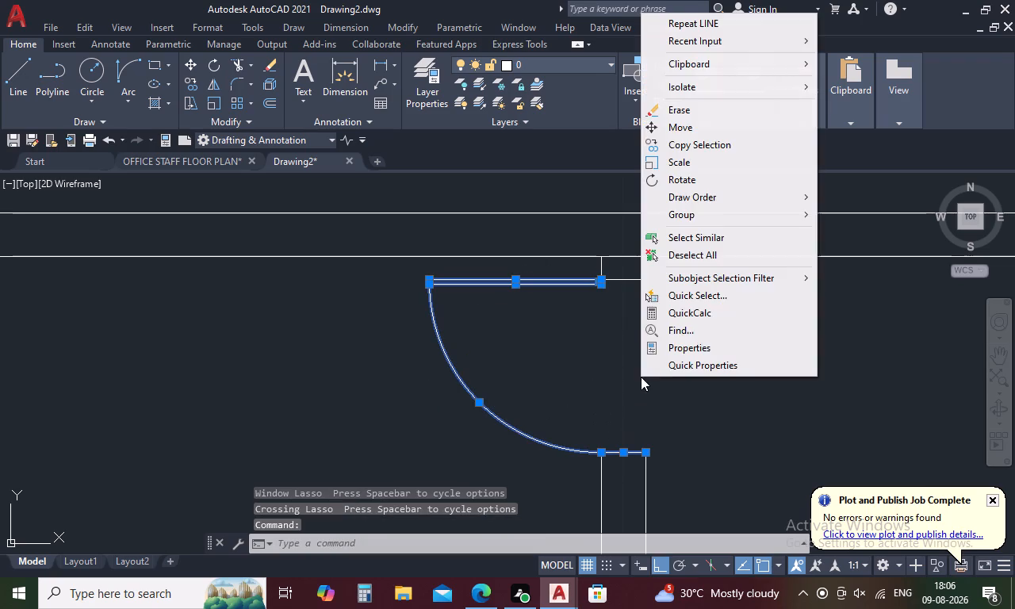
click(706, 144)
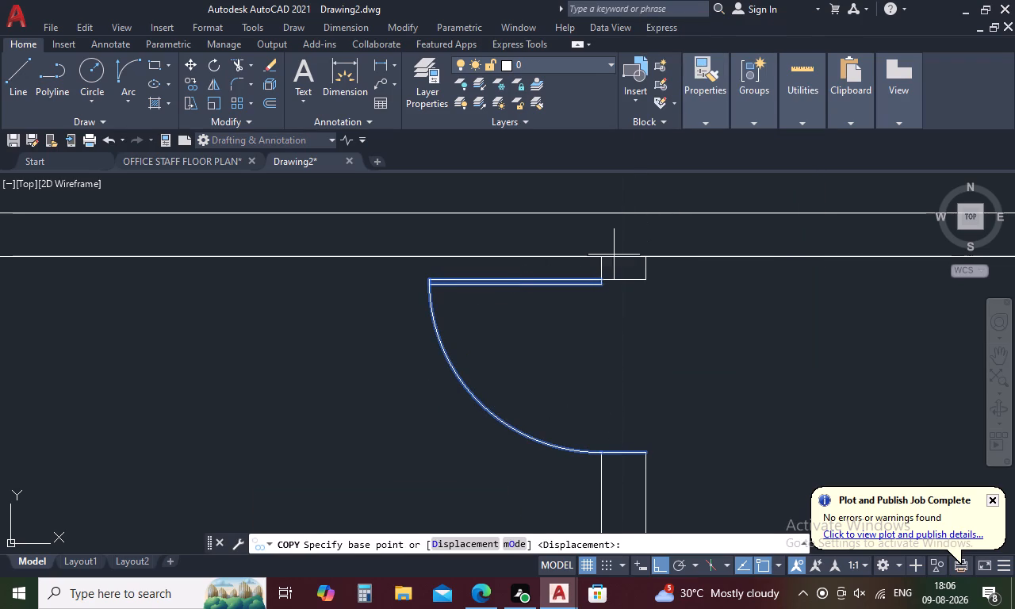
click(598, 282)
scroll(638, 298, down, 4)
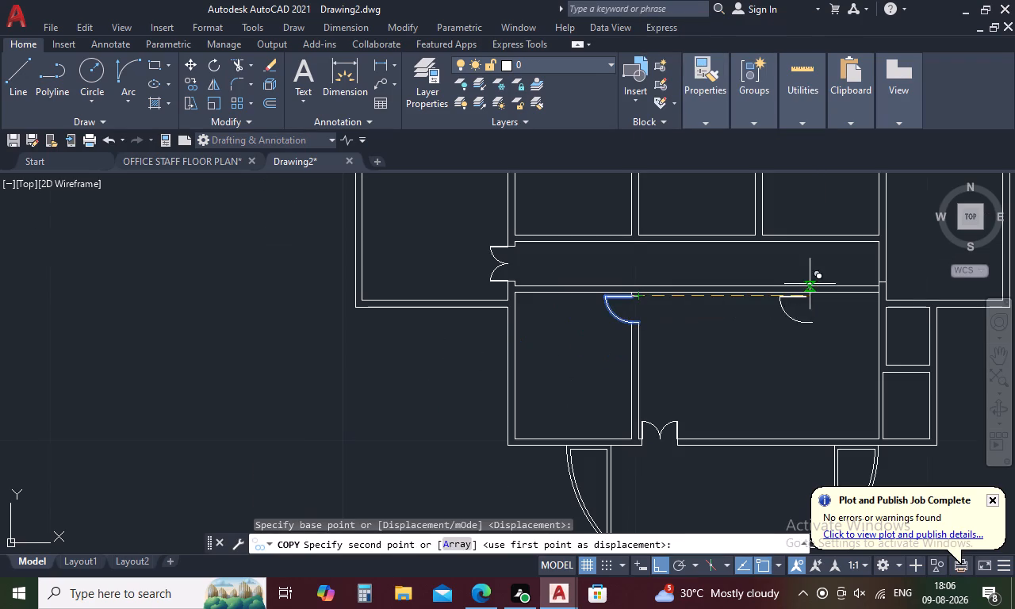
middle_drag(853, 268, 518, 330)
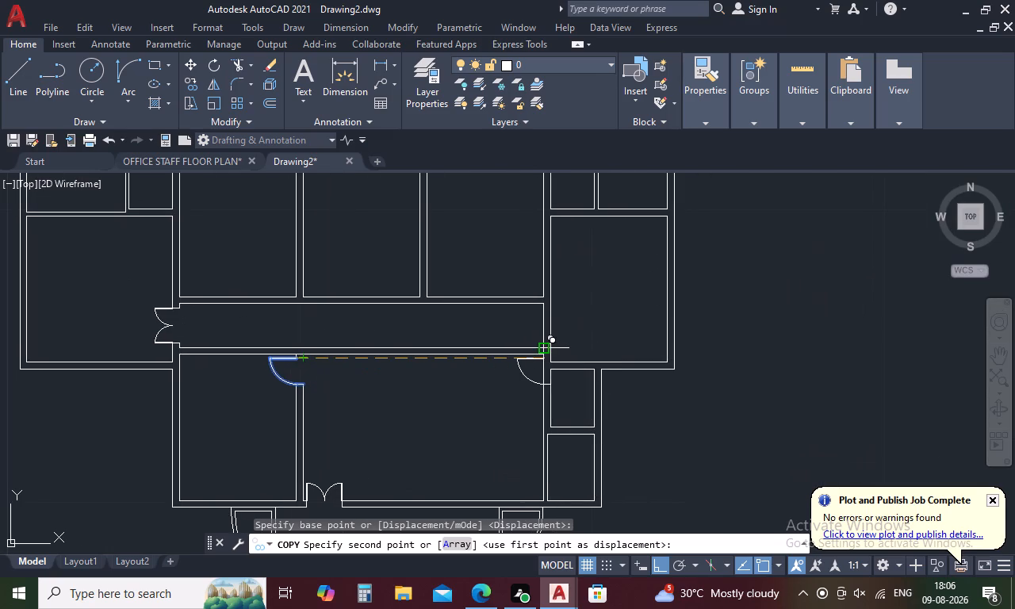
scroll(539, 347, up, 4)
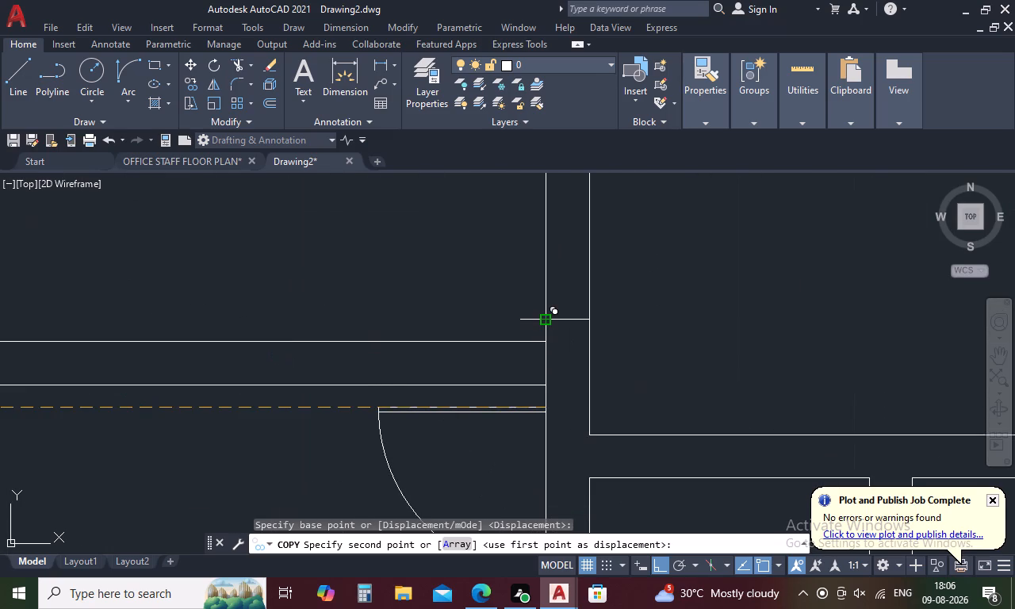
click(546, 317)
key(Escape)
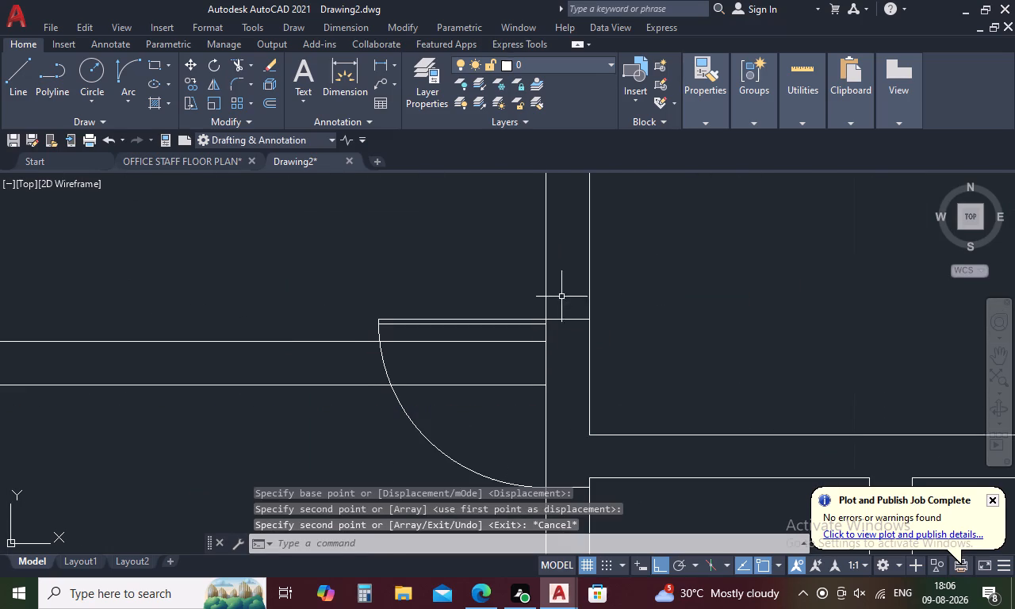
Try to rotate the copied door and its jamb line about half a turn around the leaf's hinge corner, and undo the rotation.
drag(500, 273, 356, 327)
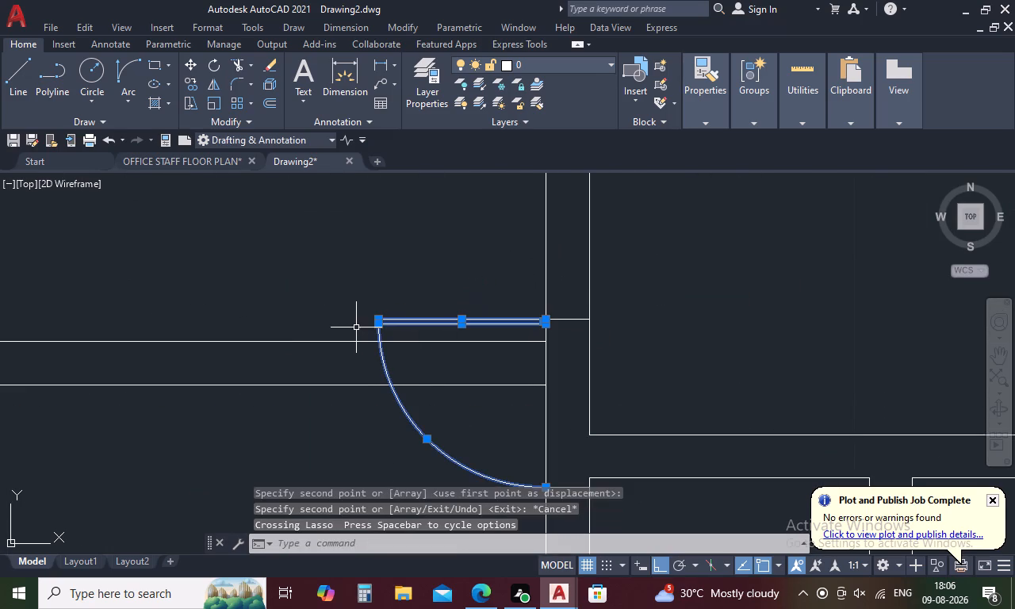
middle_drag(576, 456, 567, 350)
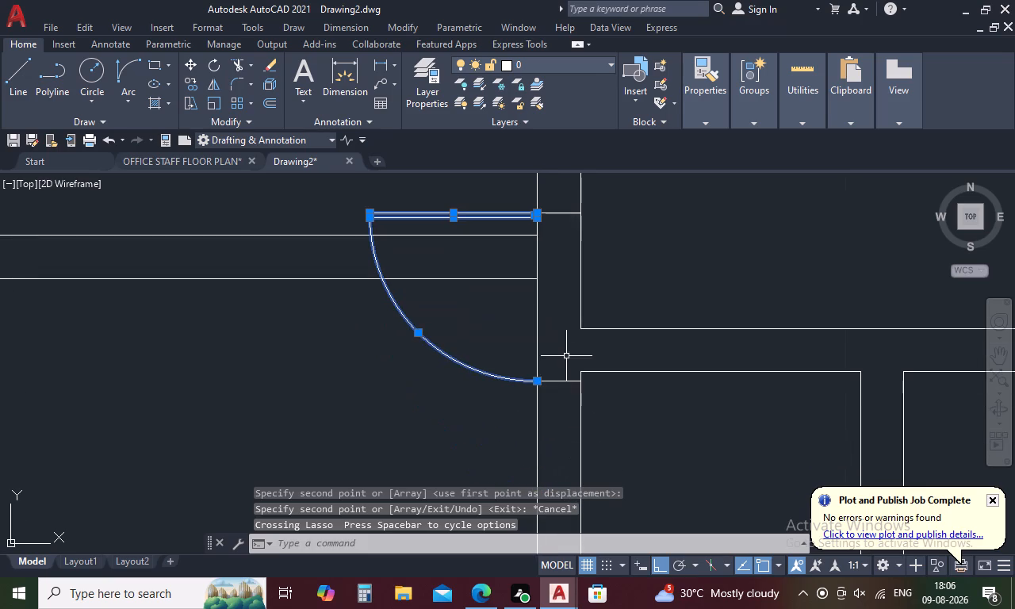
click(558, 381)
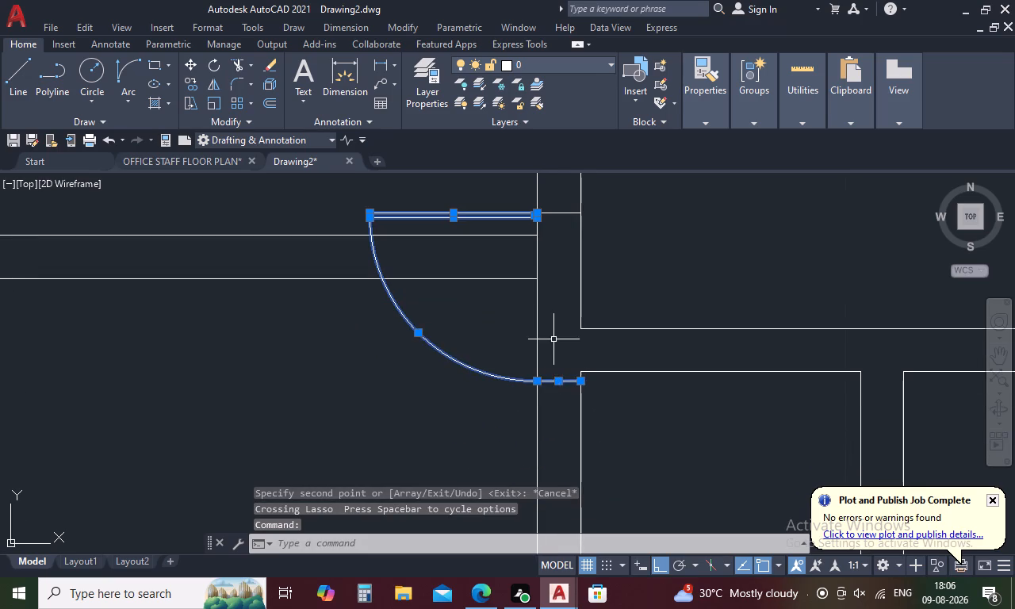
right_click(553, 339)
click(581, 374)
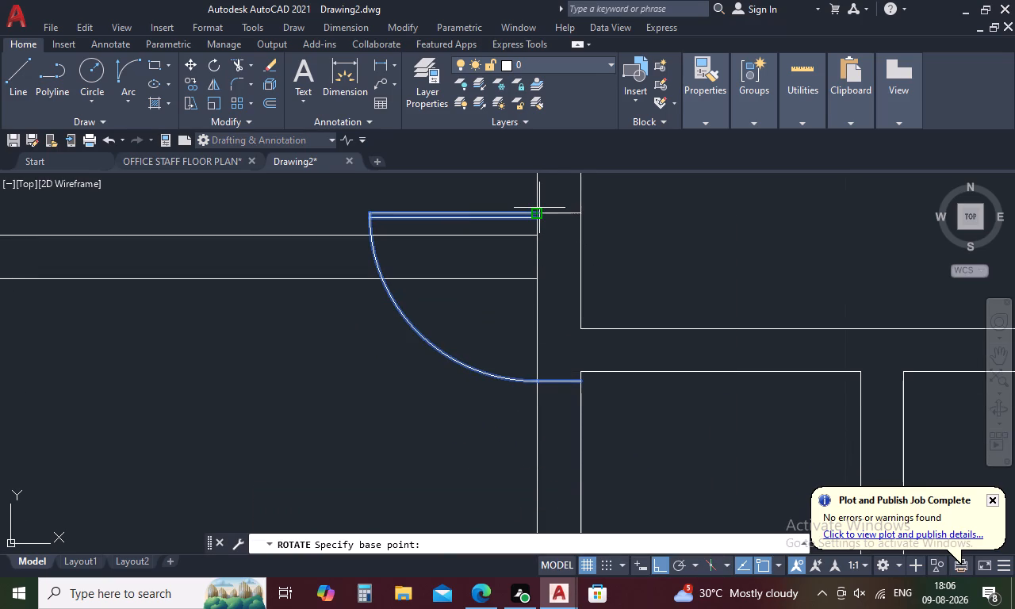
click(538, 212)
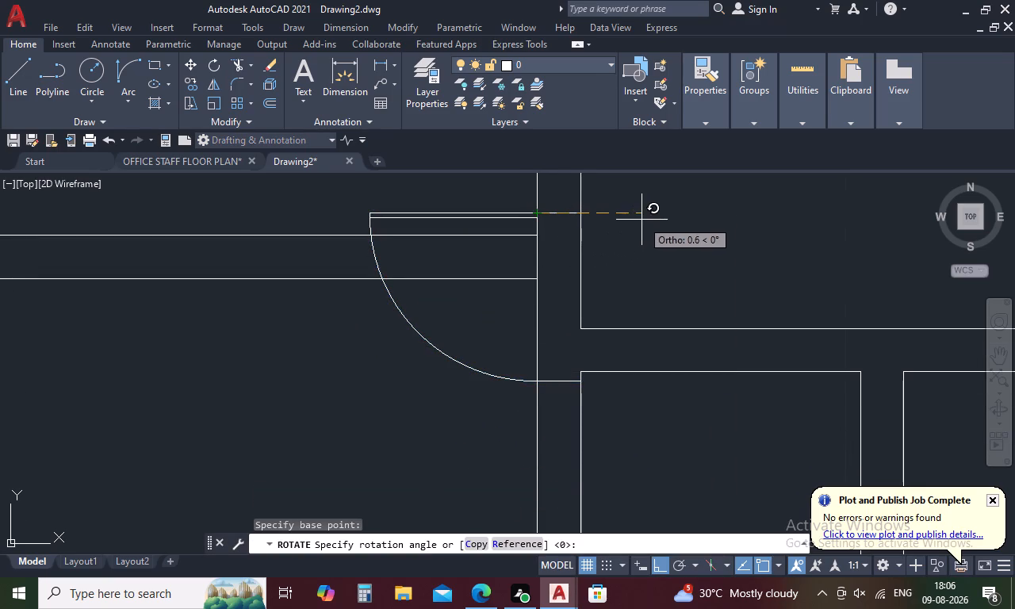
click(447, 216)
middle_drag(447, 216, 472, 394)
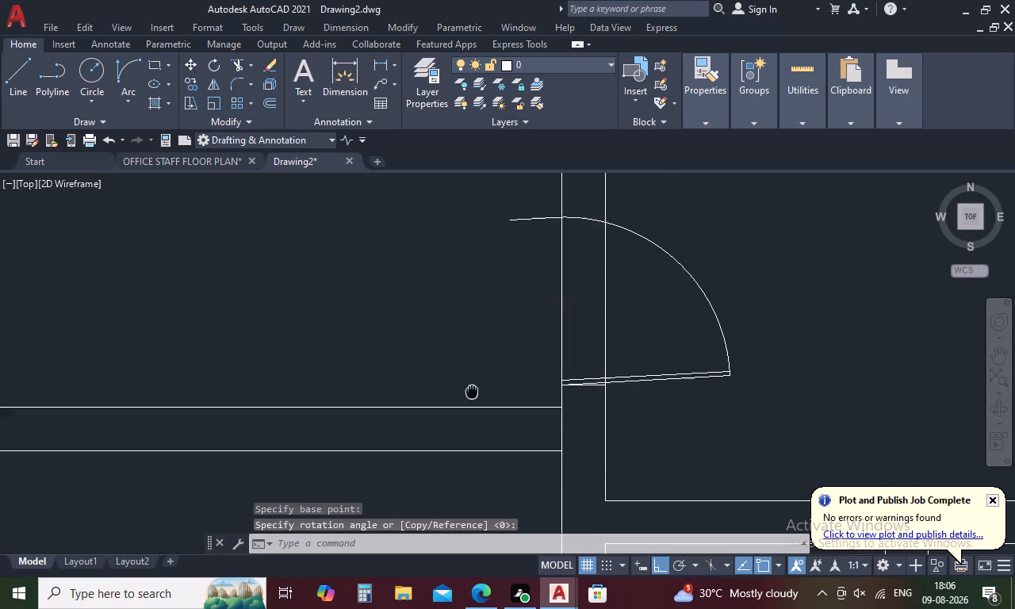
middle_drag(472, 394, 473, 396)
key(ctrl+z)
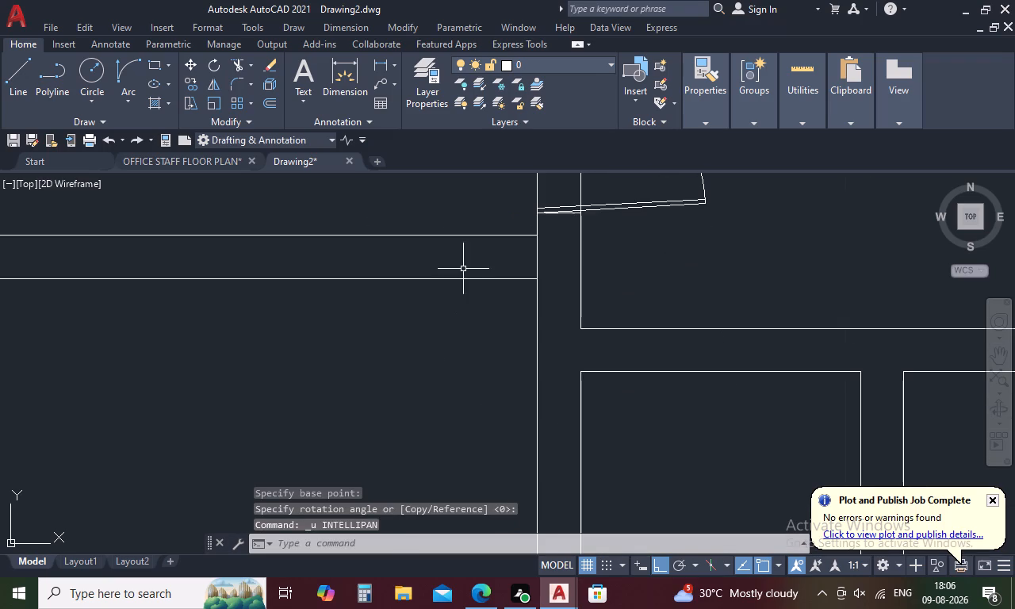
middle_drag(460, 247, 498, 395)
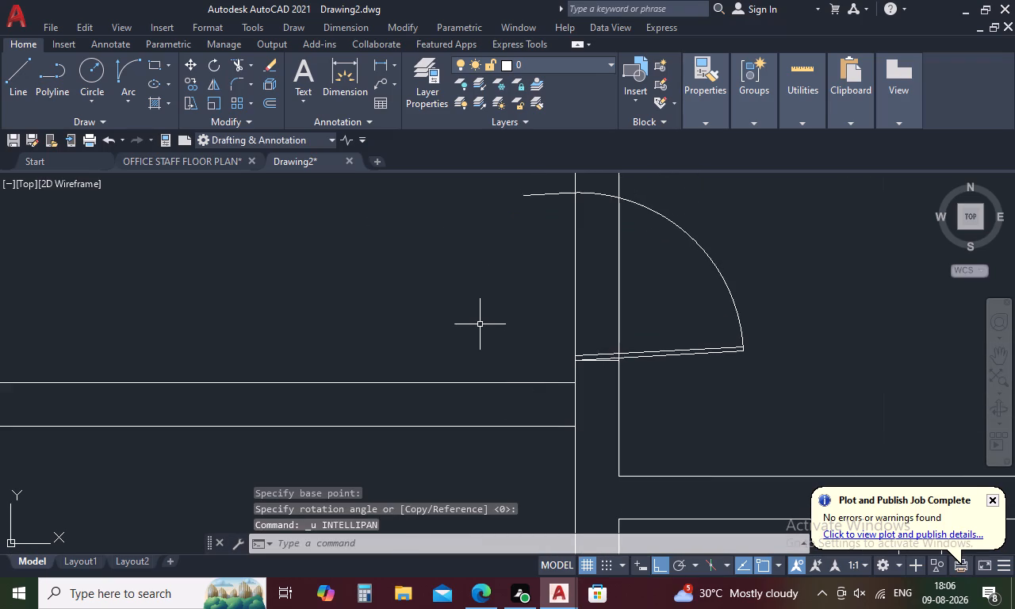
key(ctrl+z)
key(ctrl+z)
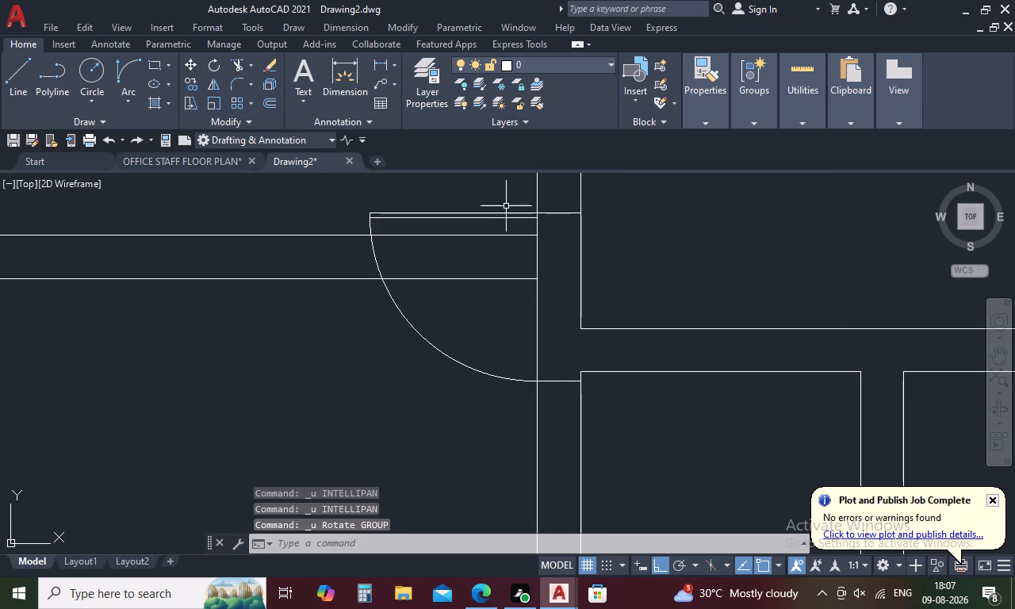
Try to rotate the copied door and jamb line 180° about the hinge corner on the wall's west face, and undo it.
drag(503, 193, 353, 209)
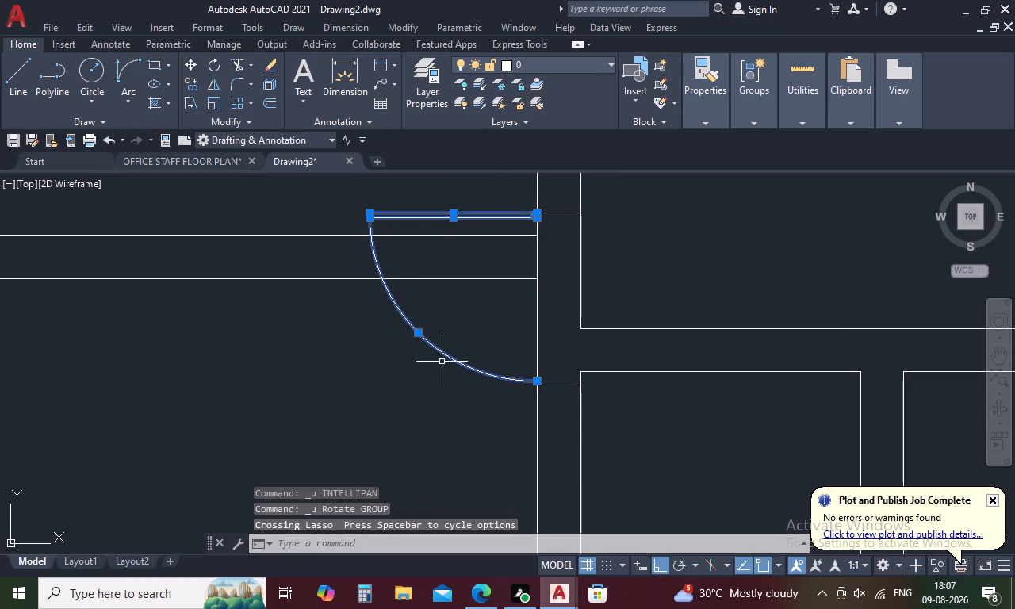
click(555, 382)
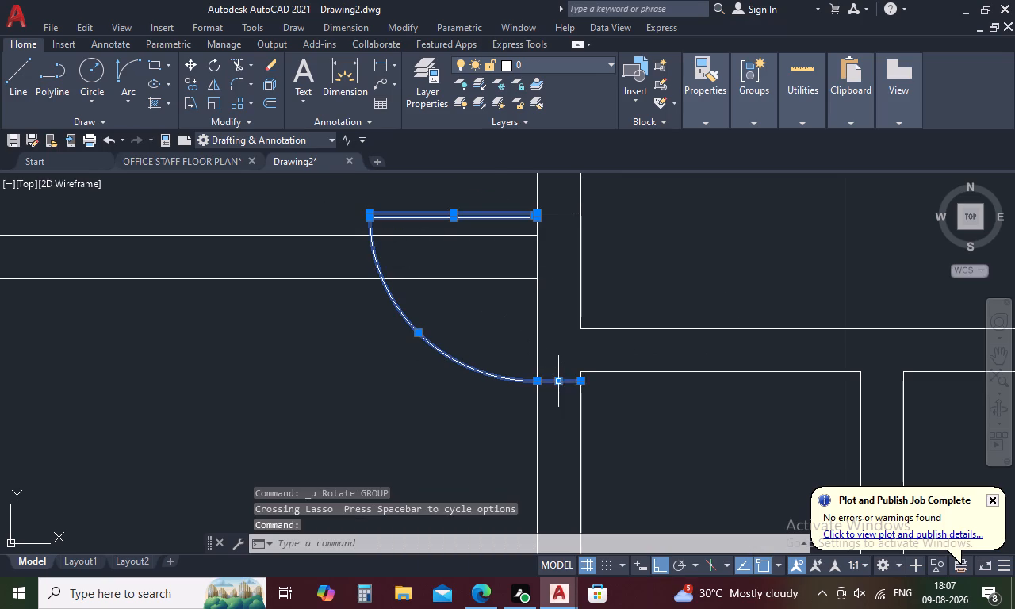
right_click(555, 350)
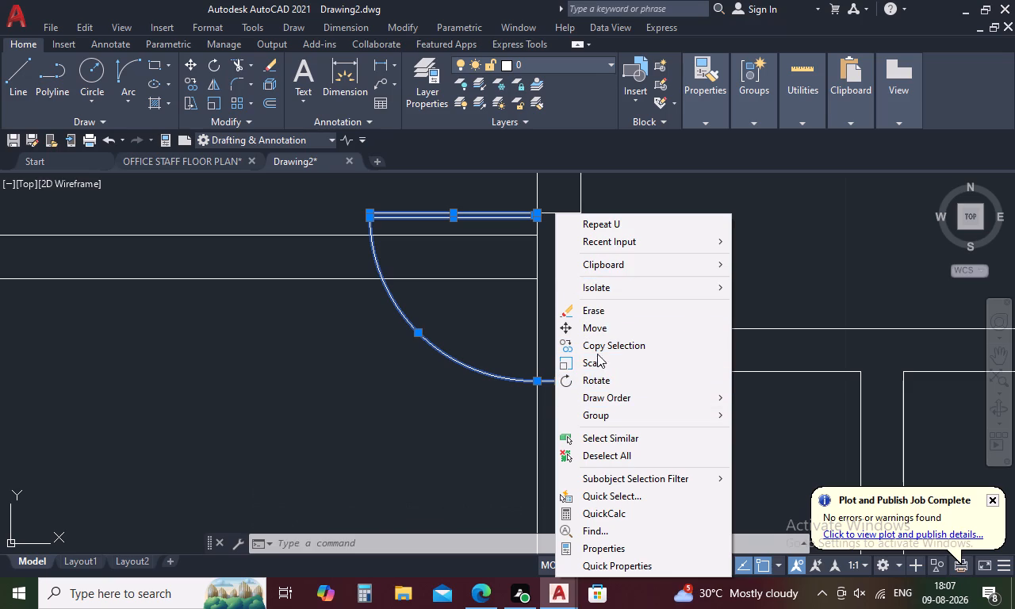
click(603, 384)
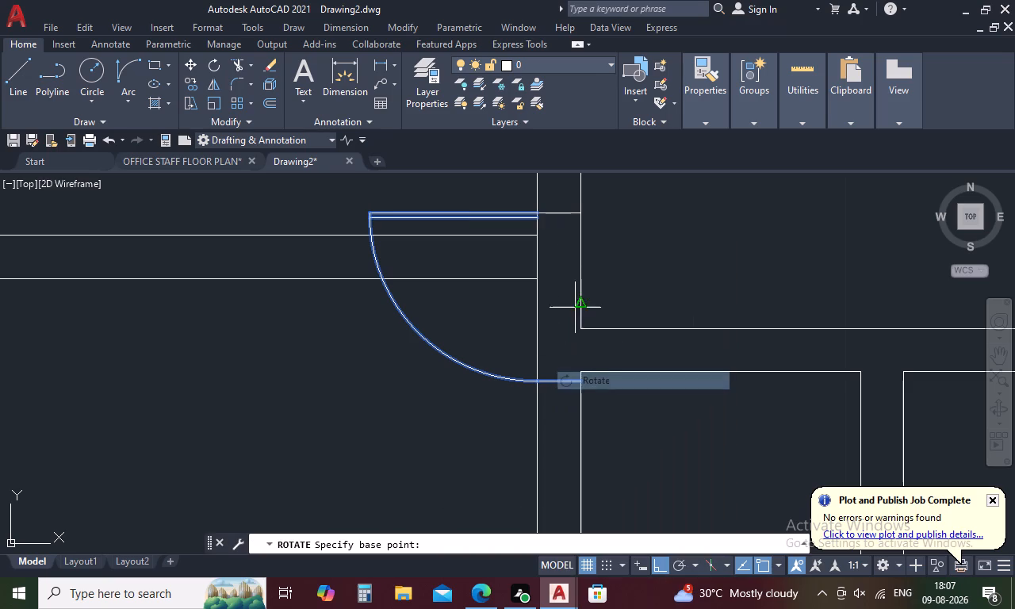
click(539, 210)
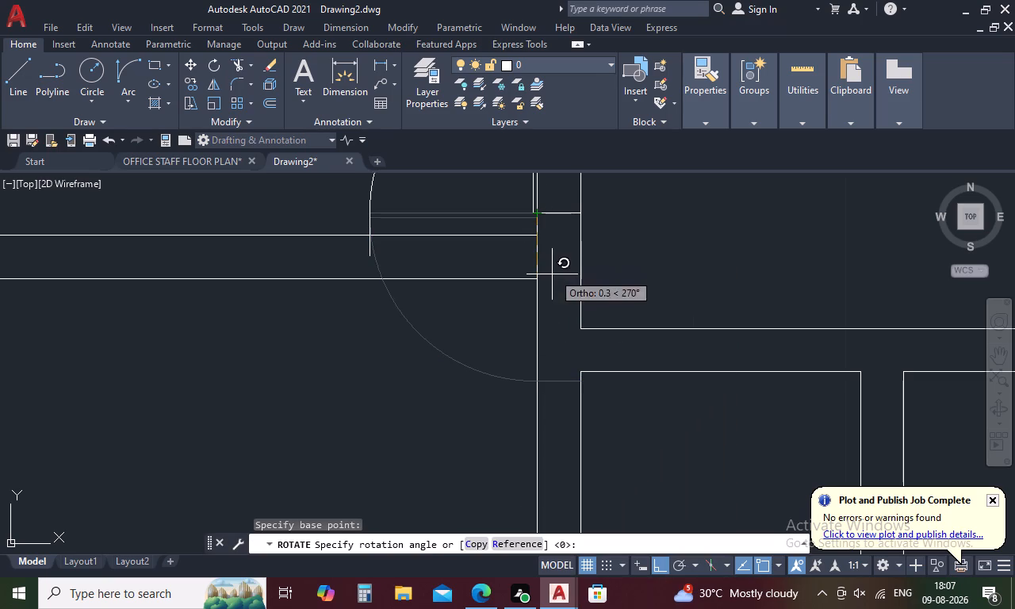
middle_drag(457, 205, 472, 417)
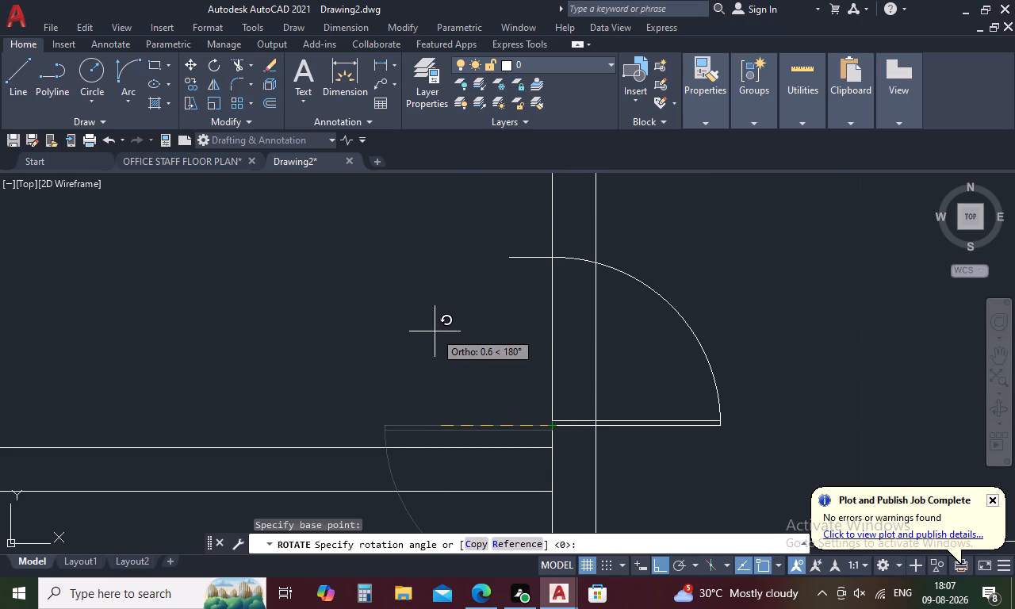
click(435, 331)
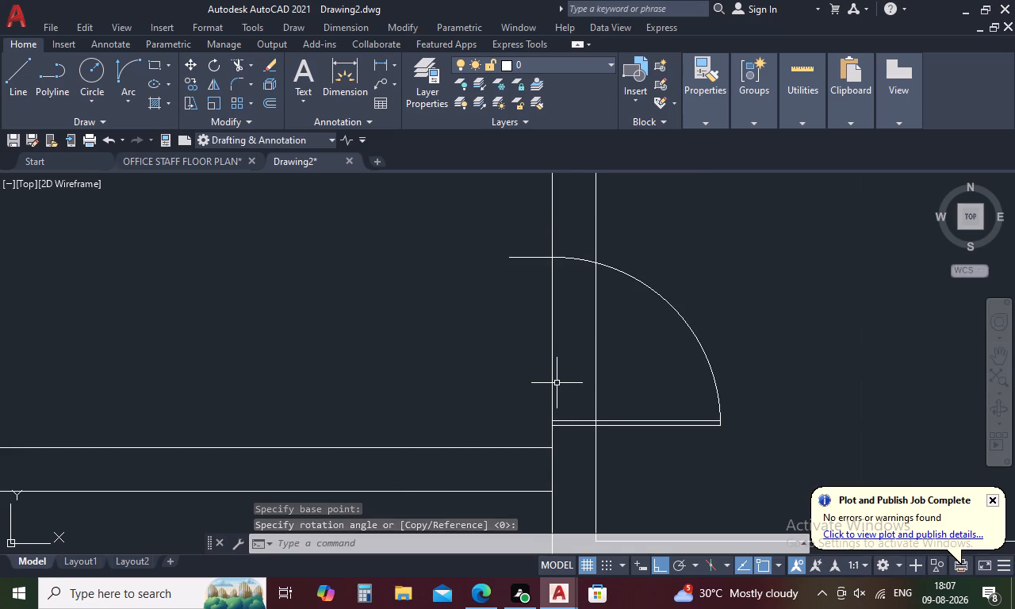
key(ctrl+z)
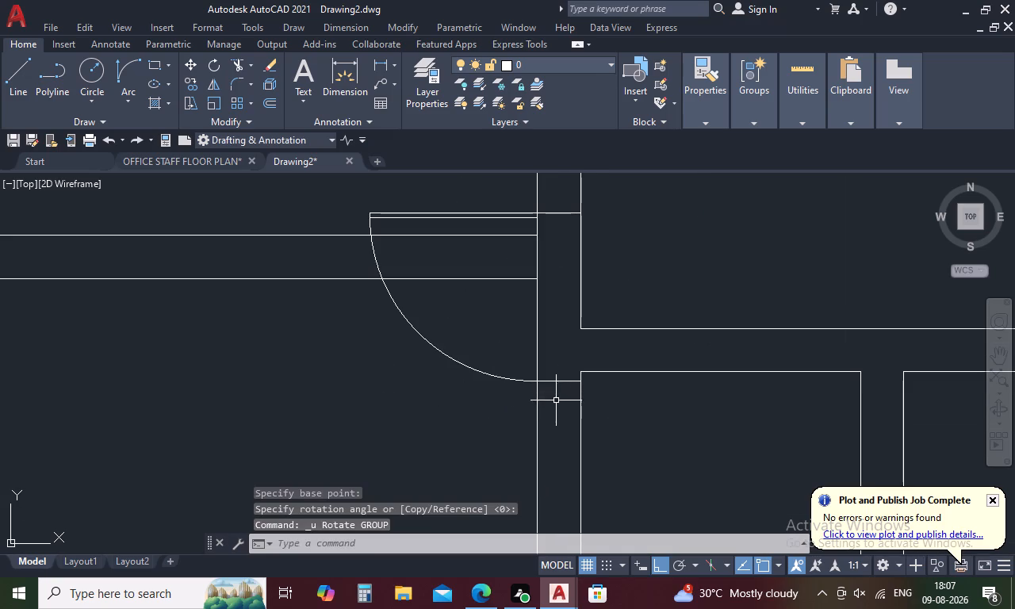
Move the copied door and its jamb line east from the wall's west face to the jamb line's end on the east face.
drag(467, 183, 360, 224)
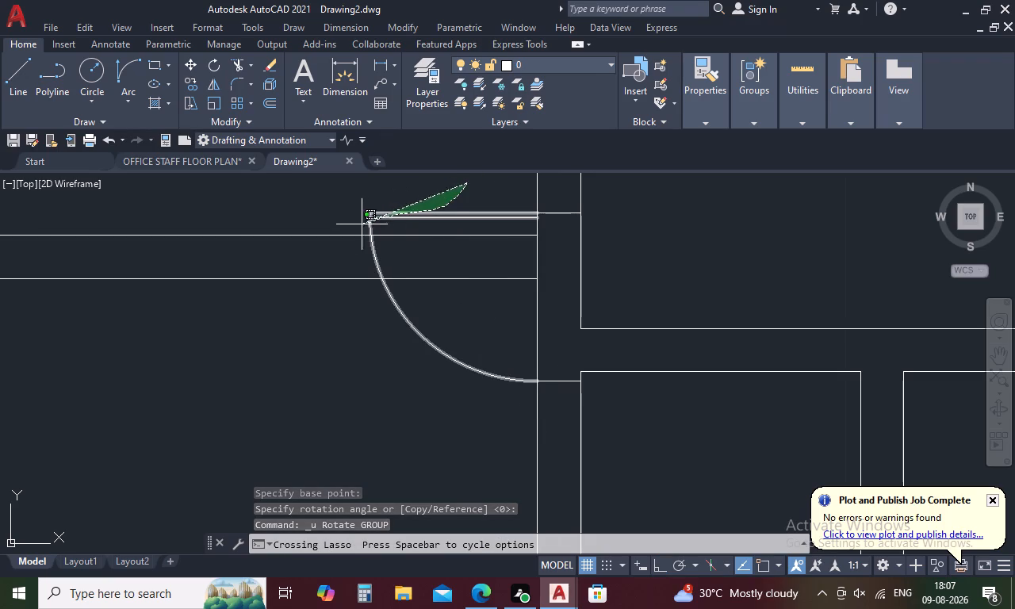
drag(360, 224, 348, 204)
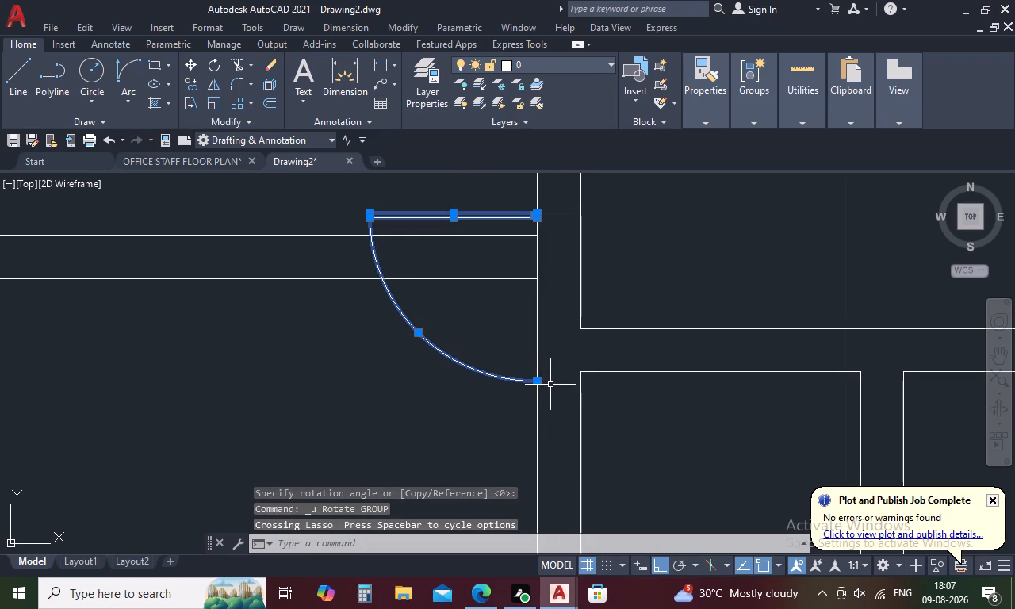
click(553, 381)
right_click(657, 285)
click(703, 331)
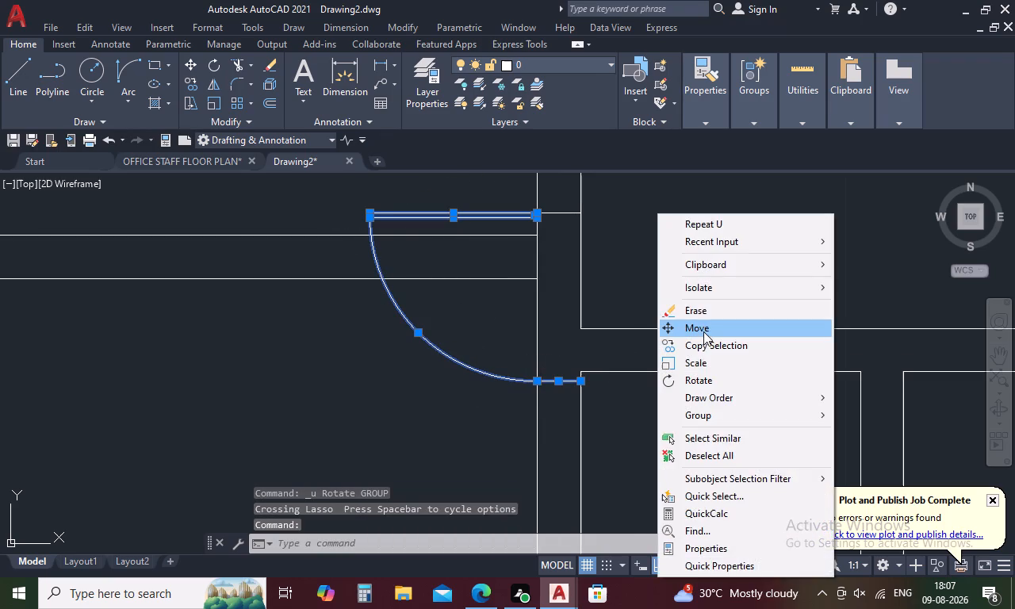
scroll(533, 203, up, 2)
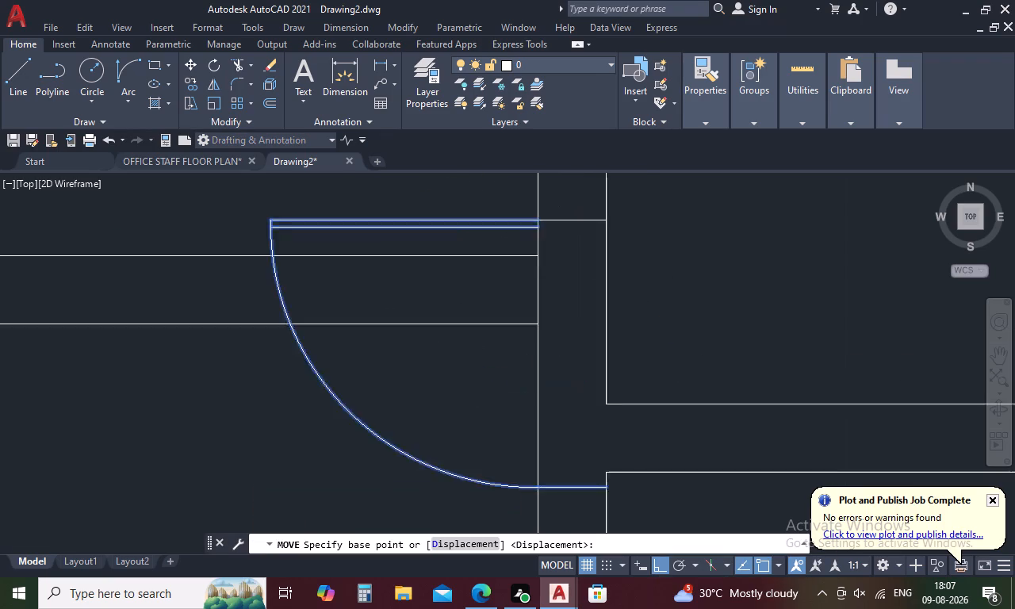
click(541, 232)
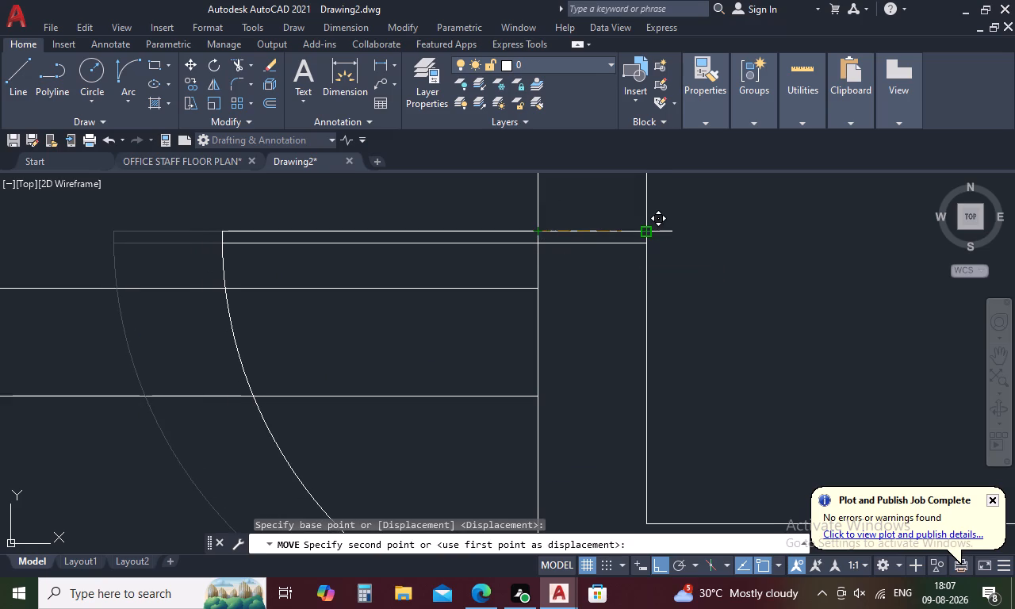
click(645, 236)
key(Escape)
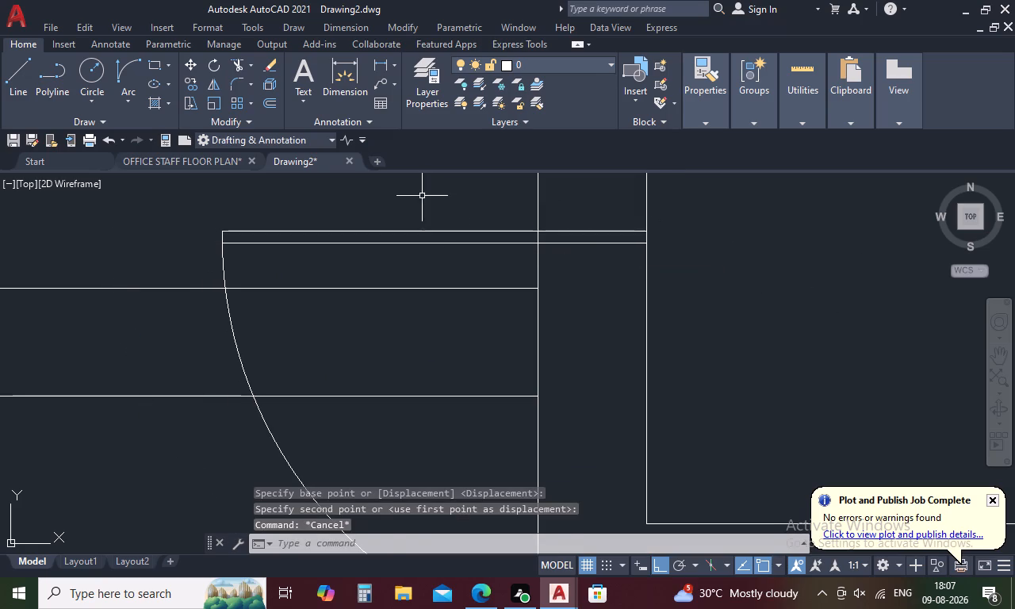
Rotate the copied door and its jamb line 180° about the leaf's hinge corner on the corridor east wall's east face.
drag(421, 195, 179, 228)
scroll(318, 282, down, 2)
click(484, 430)
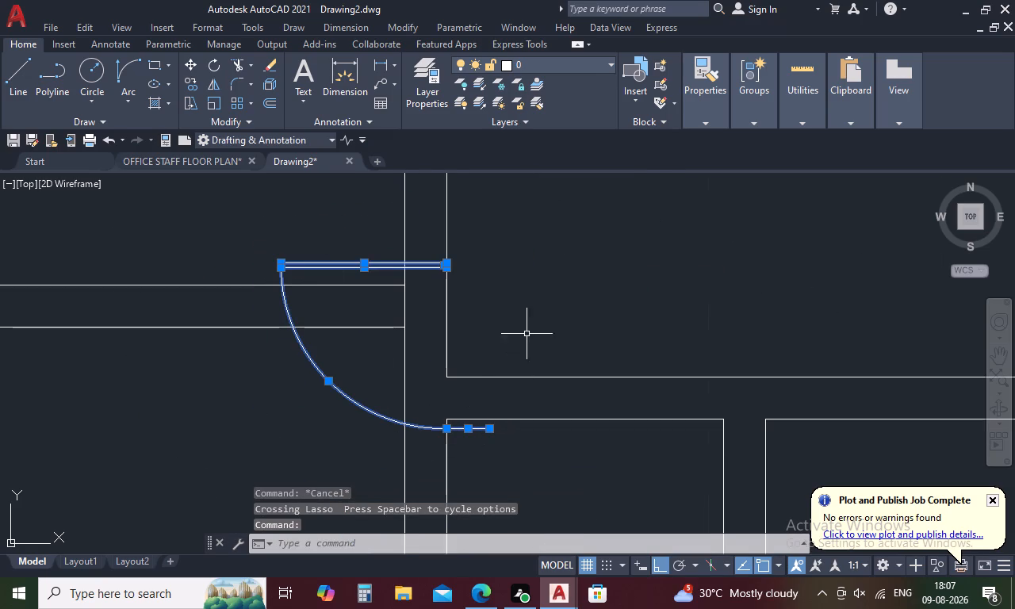
right_click(530, 327)
click(582, 381)
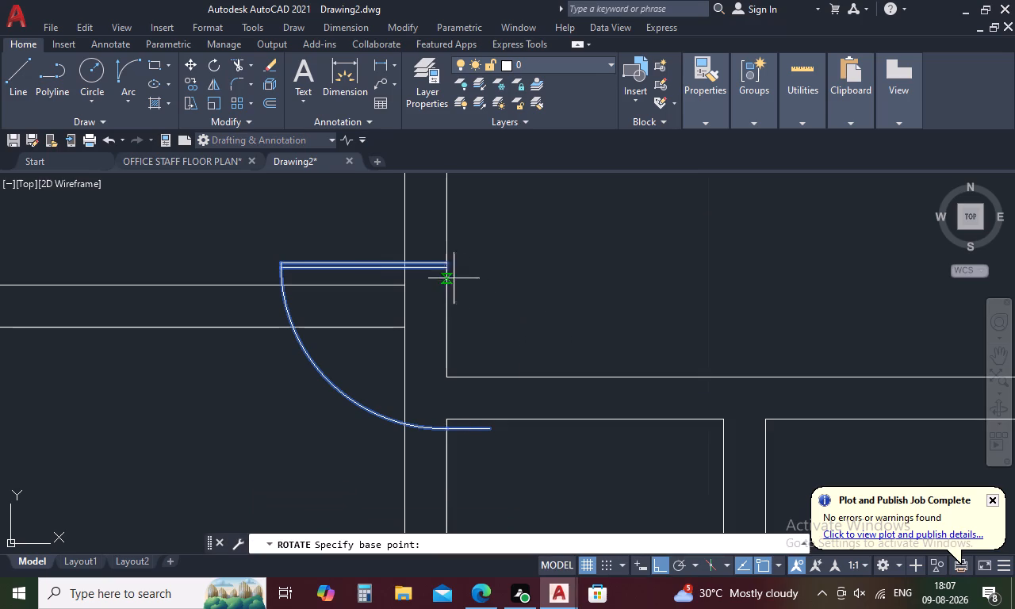
scroll(441, 265, up, 2)
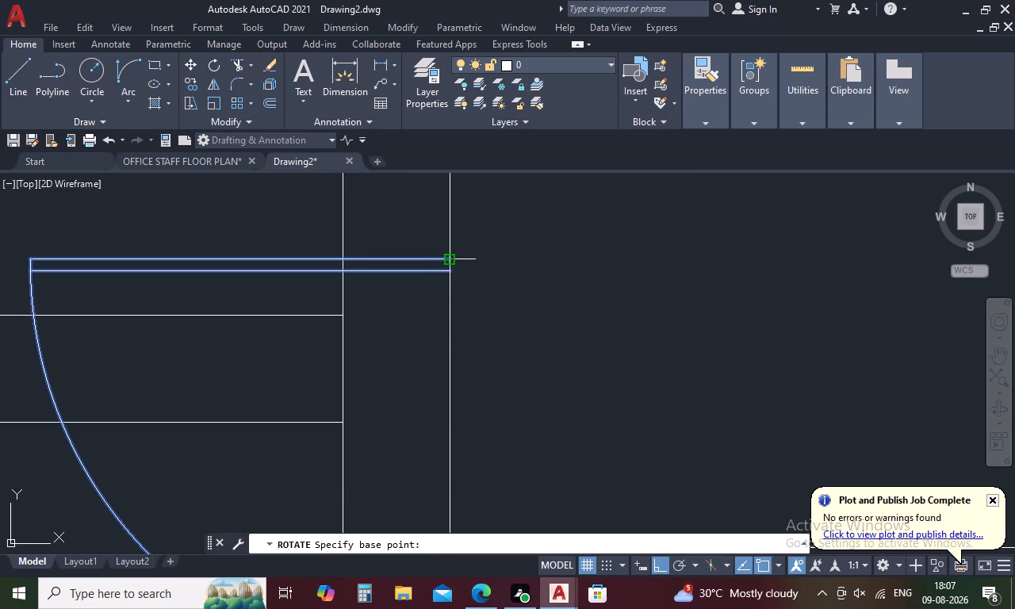
click(451, 259)
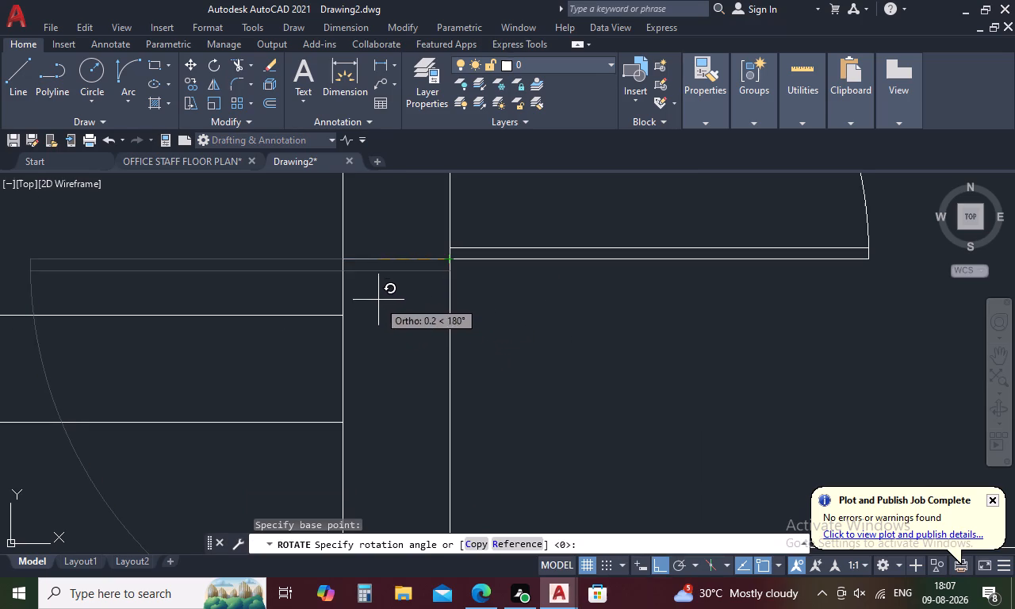
click(300, 225)
scroll(350, 270, down, 3)
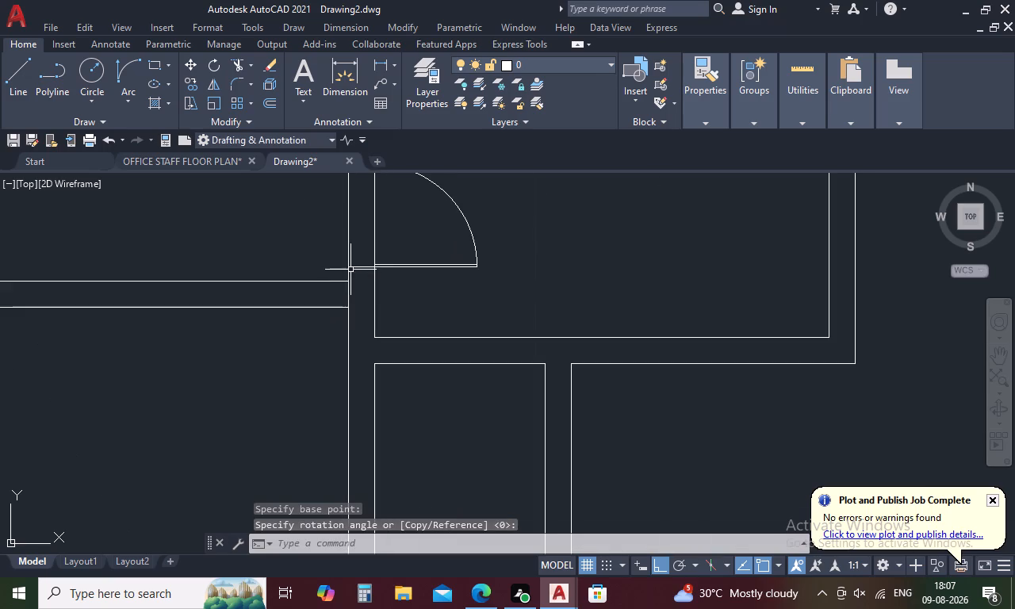
middle_drag(554, 303, 776, 401)
key(Escape)
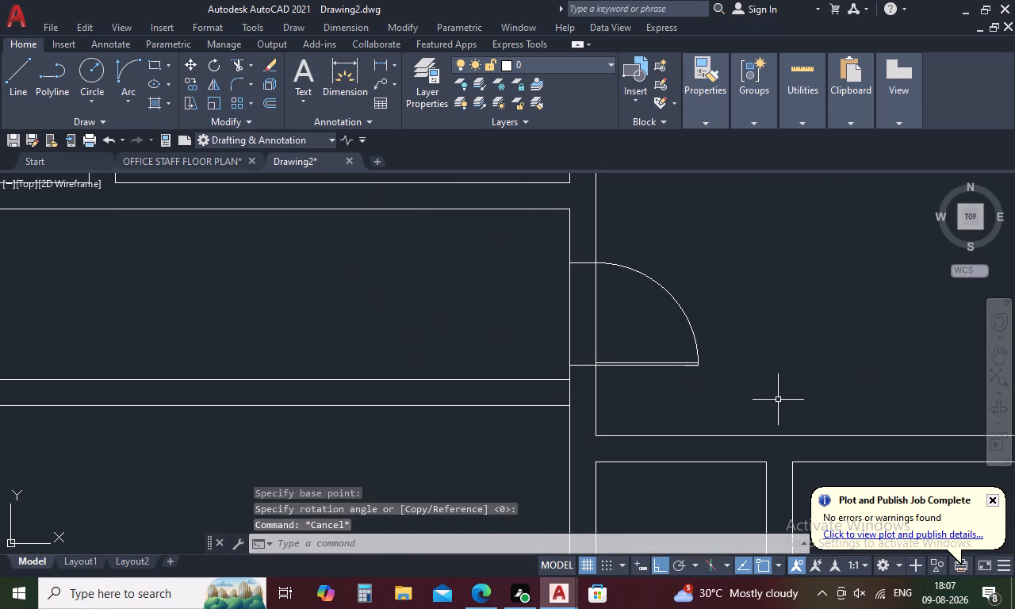
Trim both faces of the corridor's east wall between the door jambs to open the doorway.
text(TR)
key(space)
drag(616, 321, 437, 289)
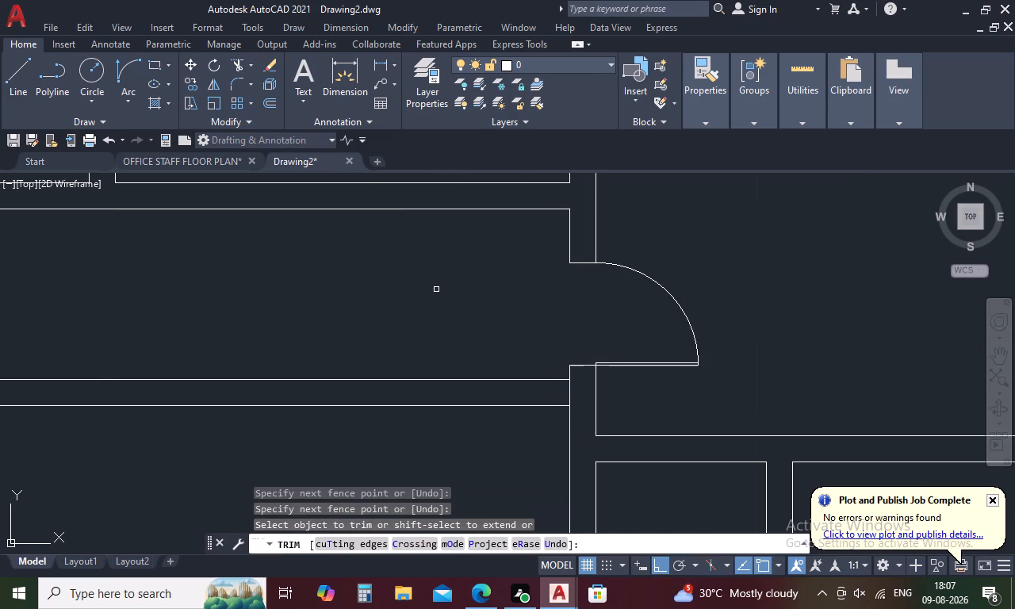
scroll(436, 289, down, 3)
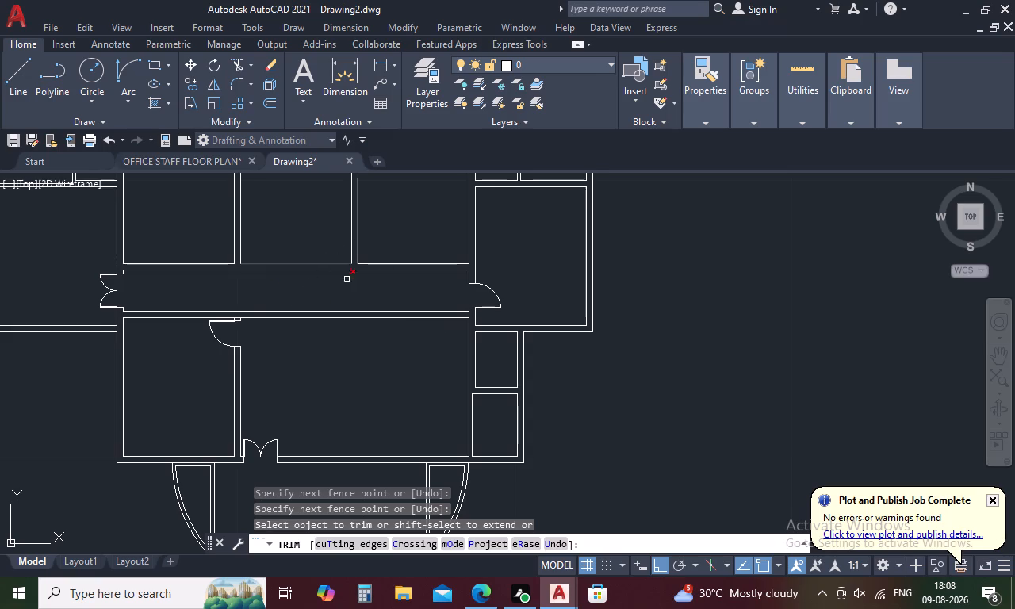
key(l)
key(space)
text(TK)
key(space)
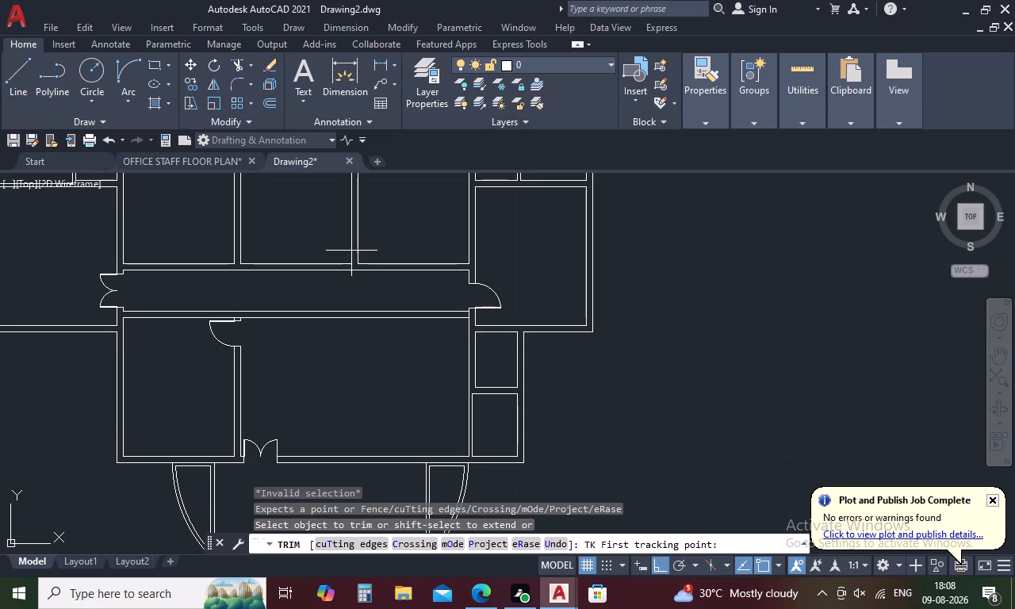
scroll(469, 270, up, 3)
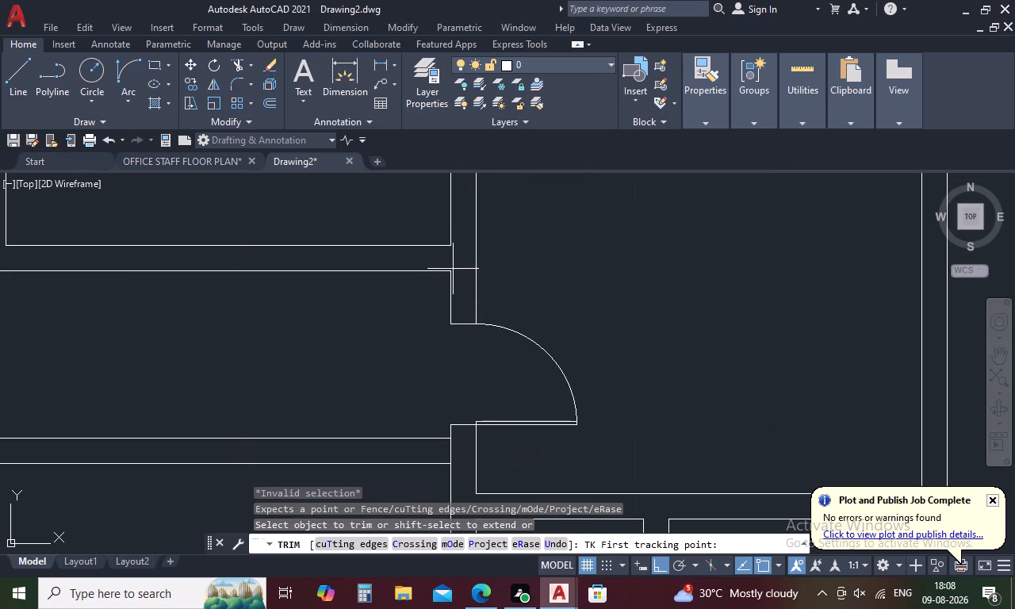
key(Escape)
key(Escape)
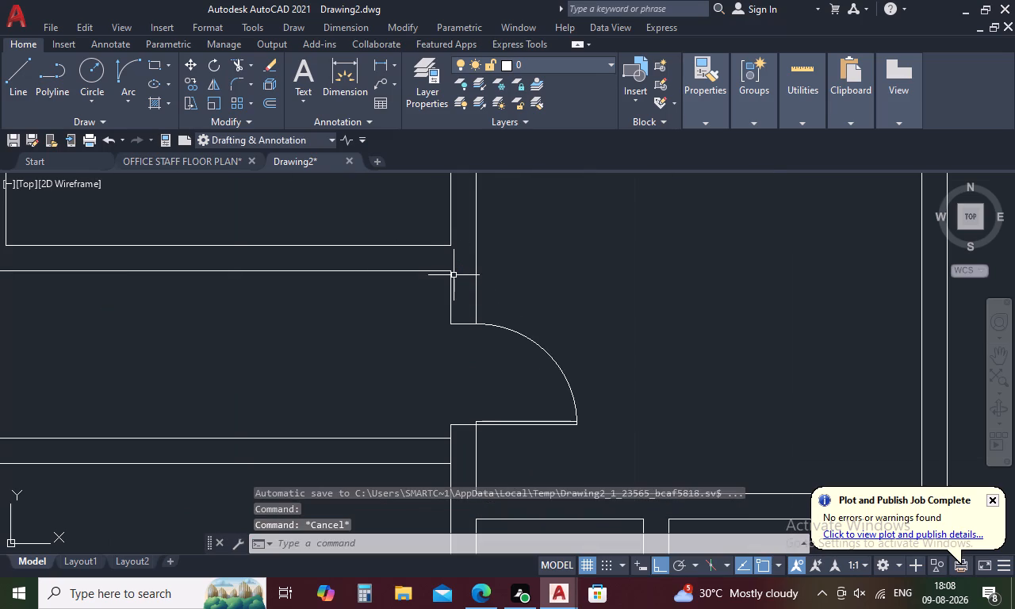
Draw a jamb line across the corridor's north wall, offset 0.12 west of the corridor's northeast corner.
text(L TK)
key(space)
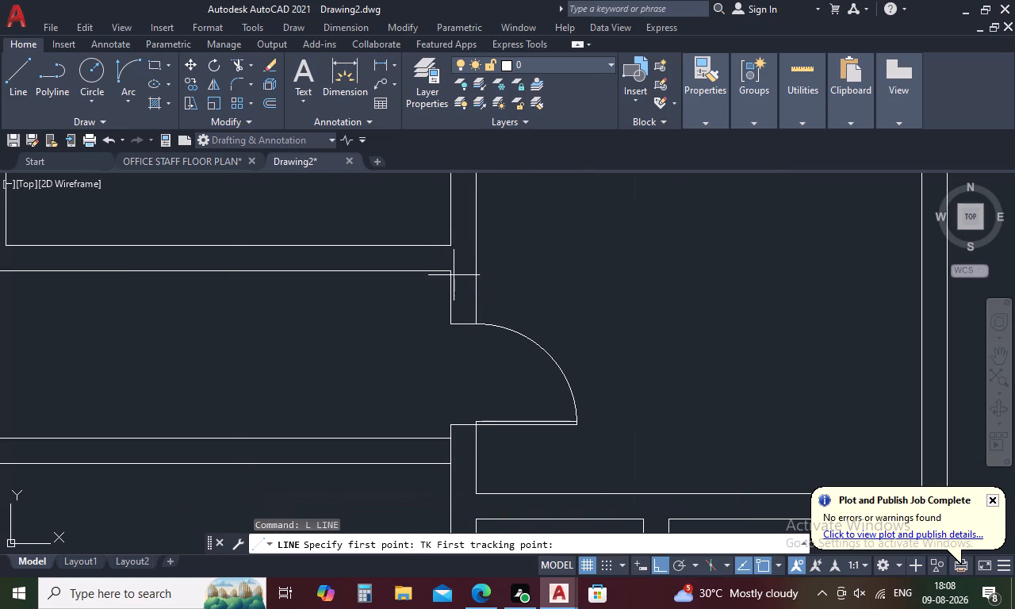
click(448, 273)
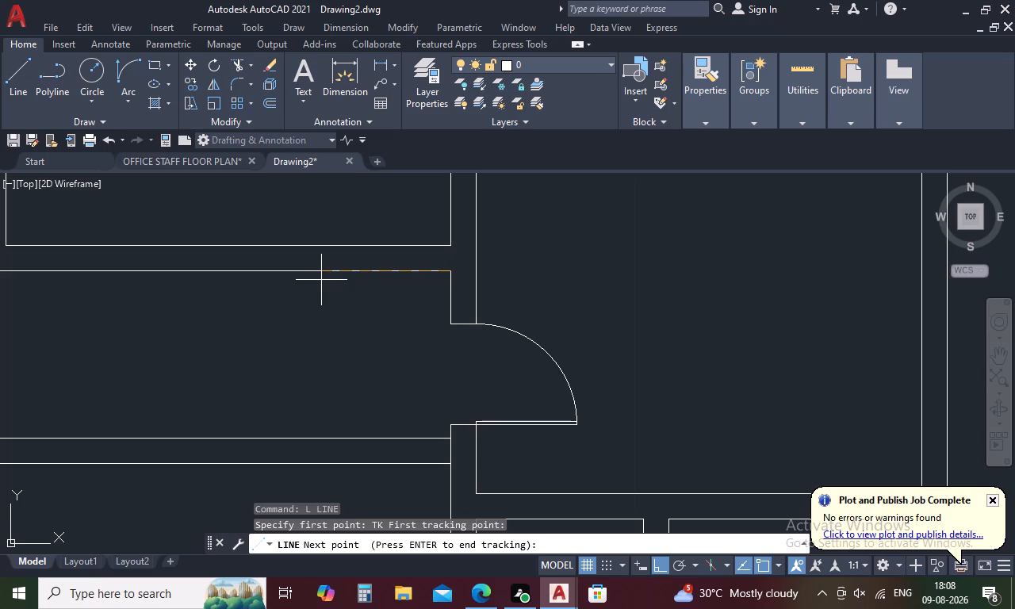
text(.12)
key(space)
key(space)
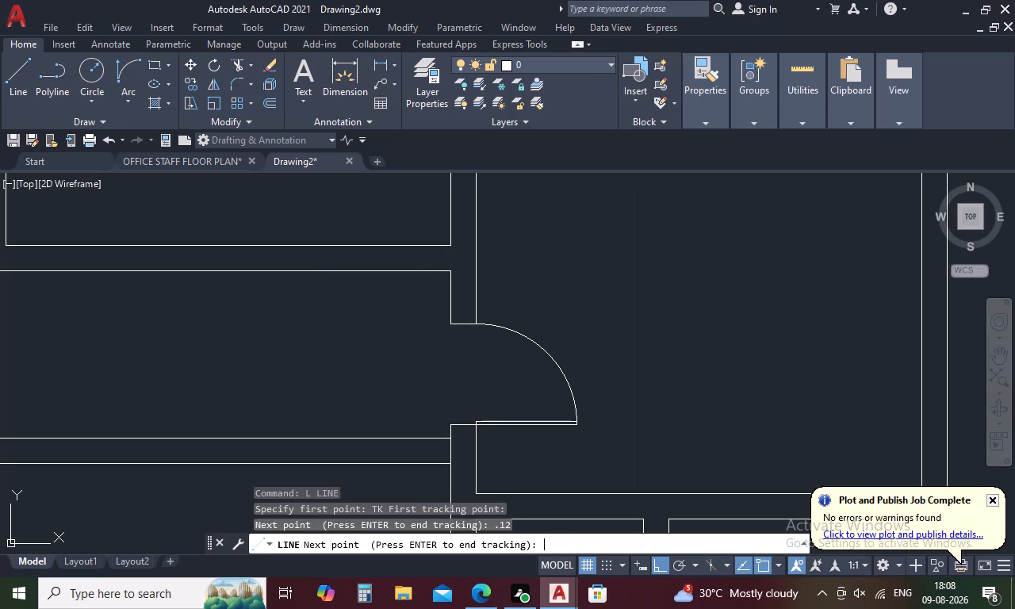
click(438, 247)
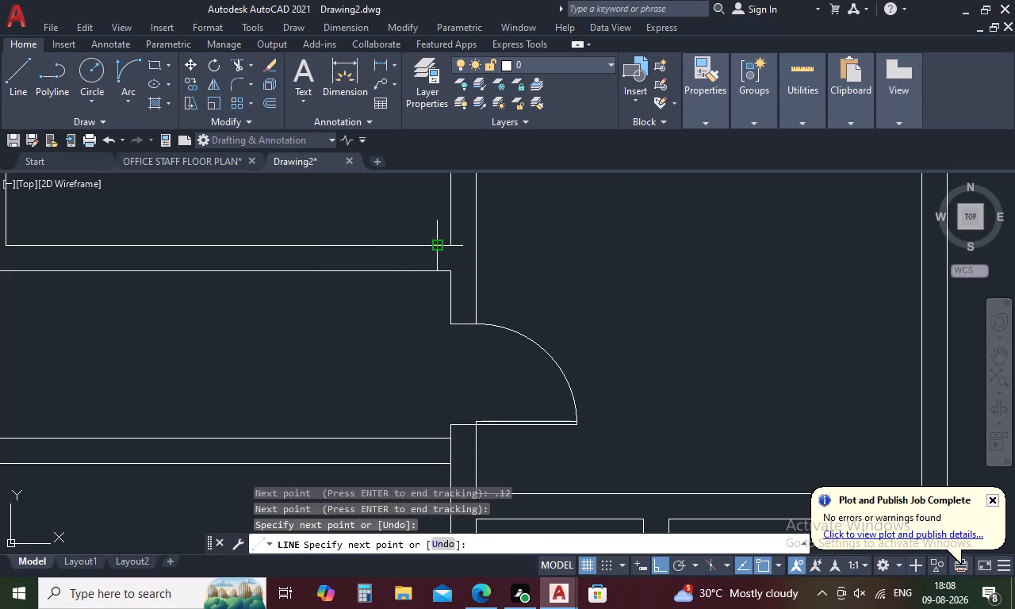
key(Escape)
Copy the east-end door's leaf, arc and northern jamb line from its hinge corner to the new jamb line's north end.
drag(554, 316, 569, 369)
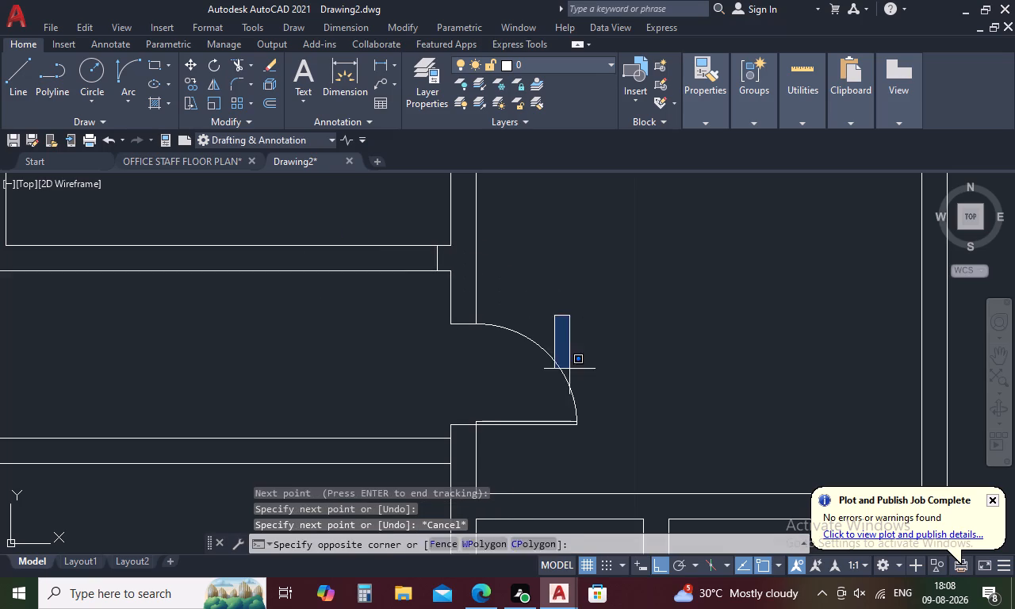
drag(569, 369, 508, 309)
drag(534, 301, 518, 465)
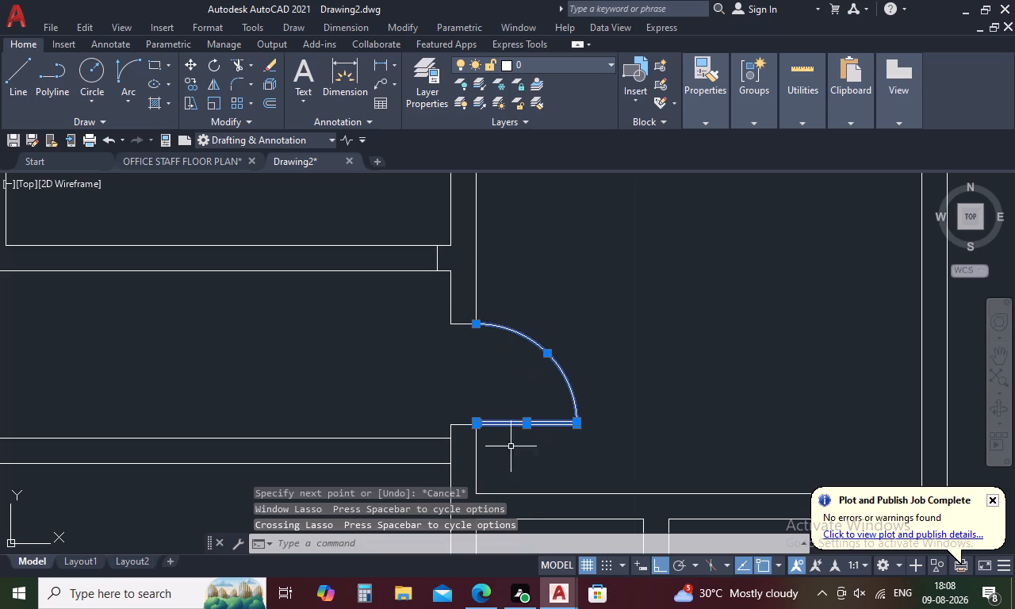
click(458, 324)
right_click(675, 338)
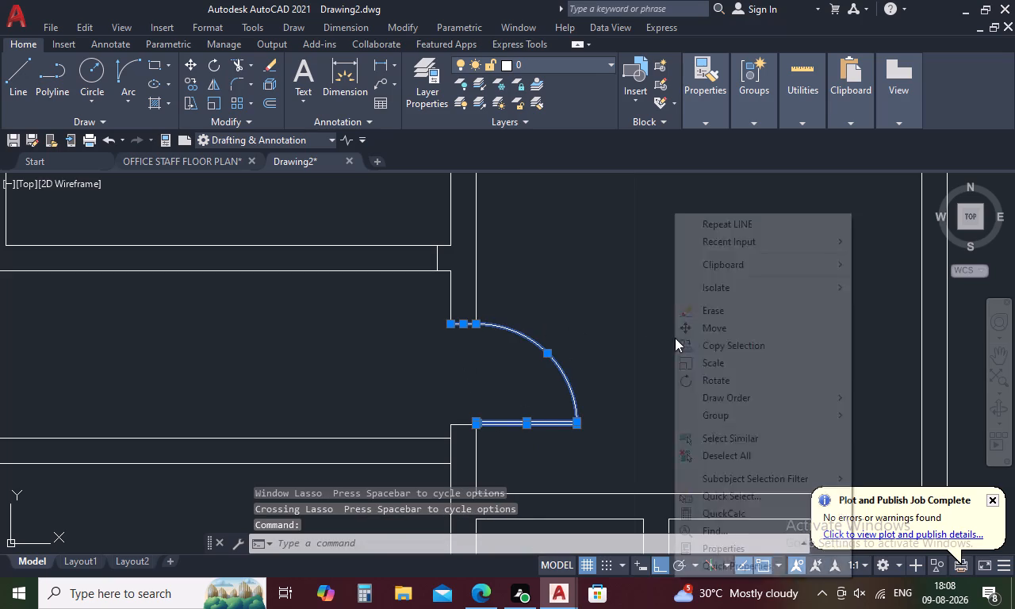
click(726, 348)
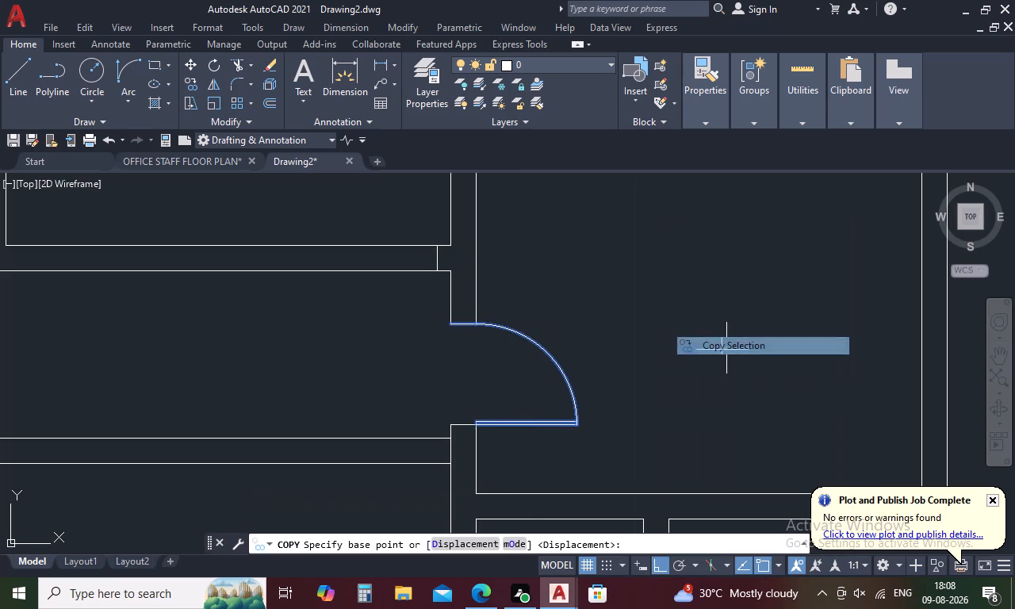
click(478, 428)
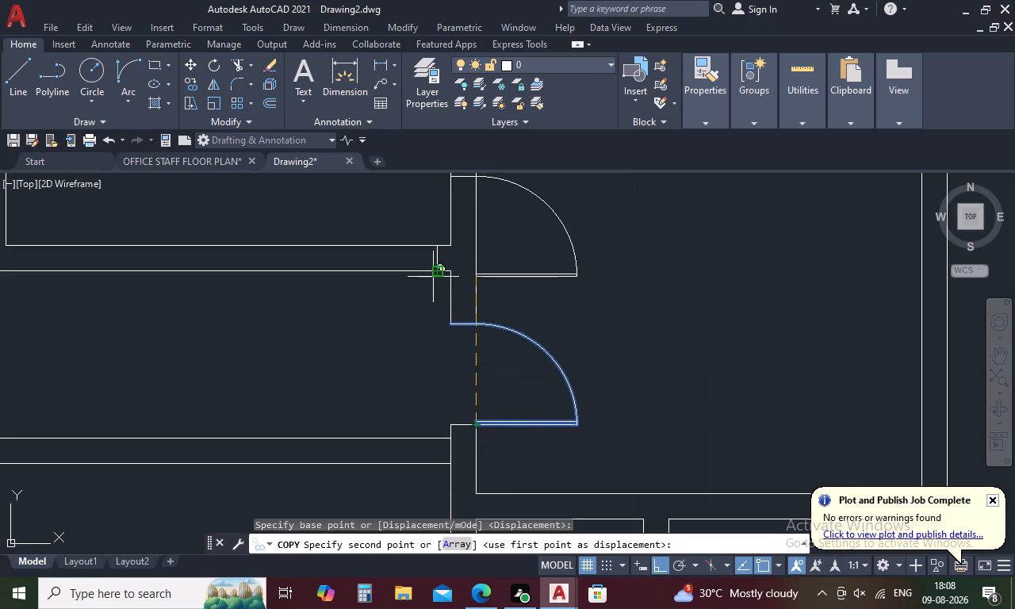
click(436, 247)
key(Escape)
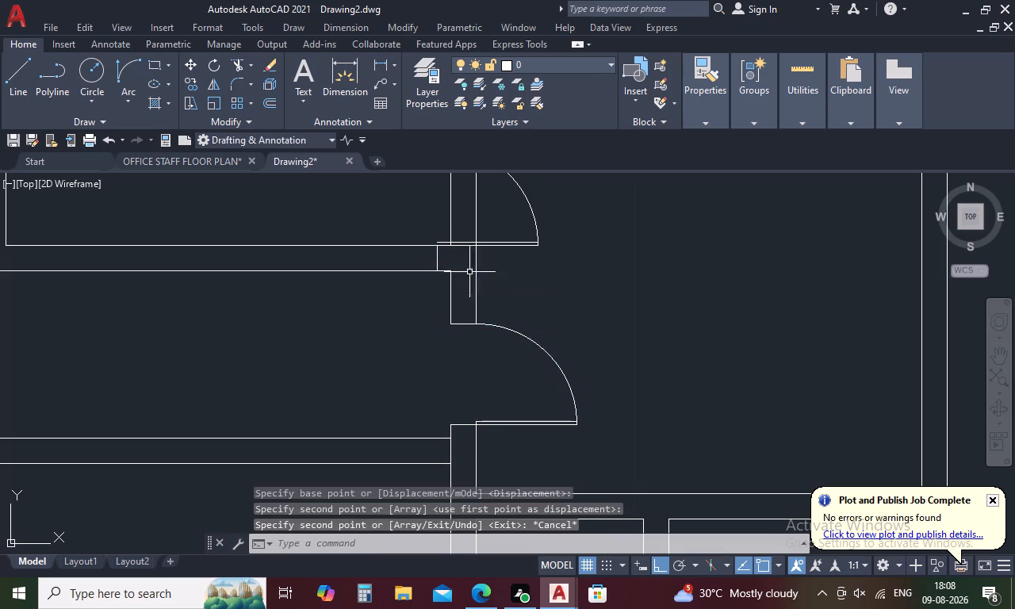
Rotate the copied door and its jamb line 90° counterclockwise about the hinge corner, so the leaf points north into the eastern room.
middle_drag(593, 251, 683, 427)
drag(617, 338, 617, 478)
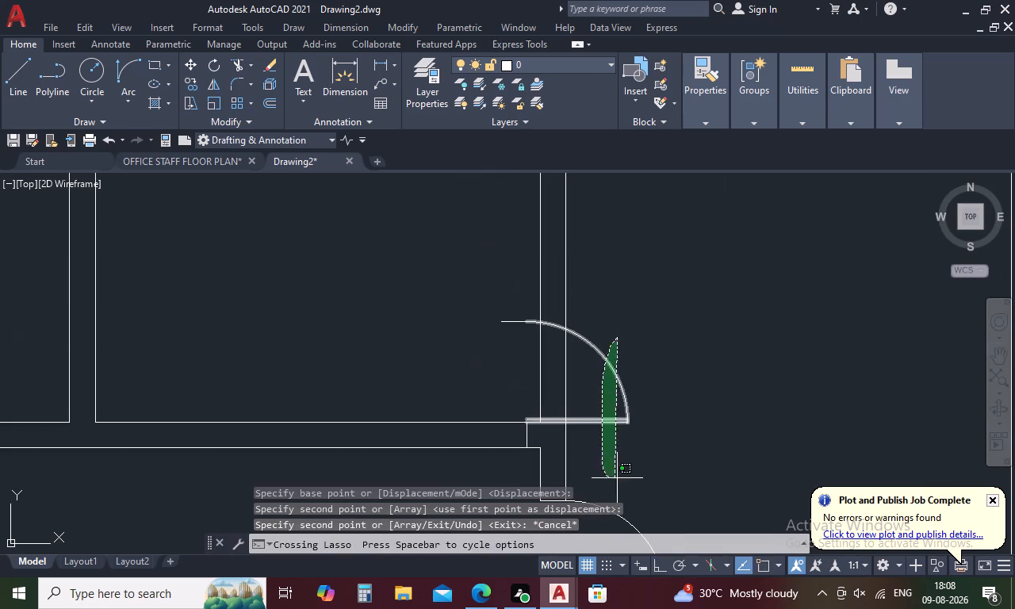
click(504, 320)
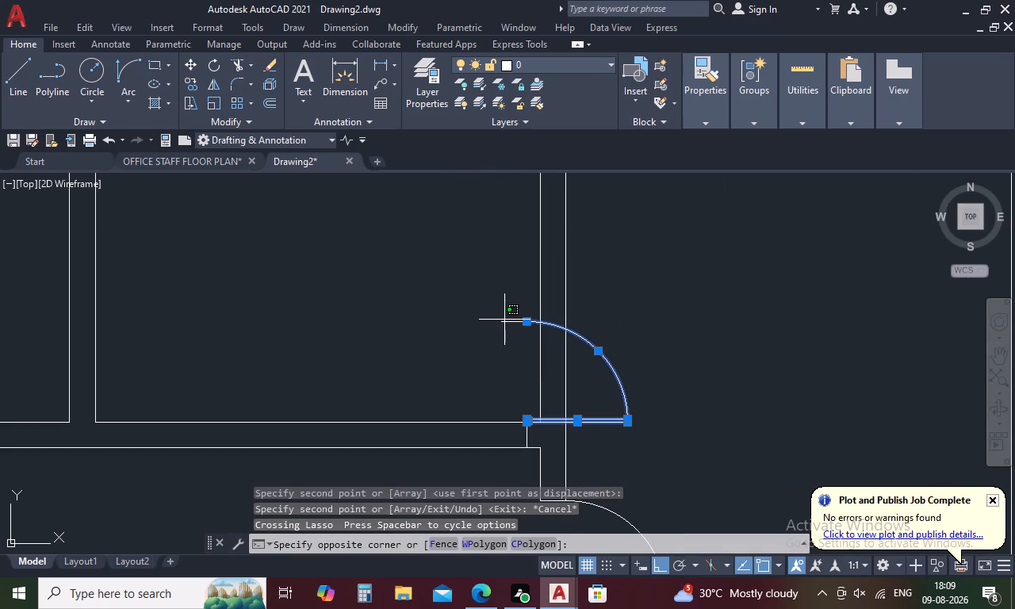
click(507, 325)
click(511, 324)
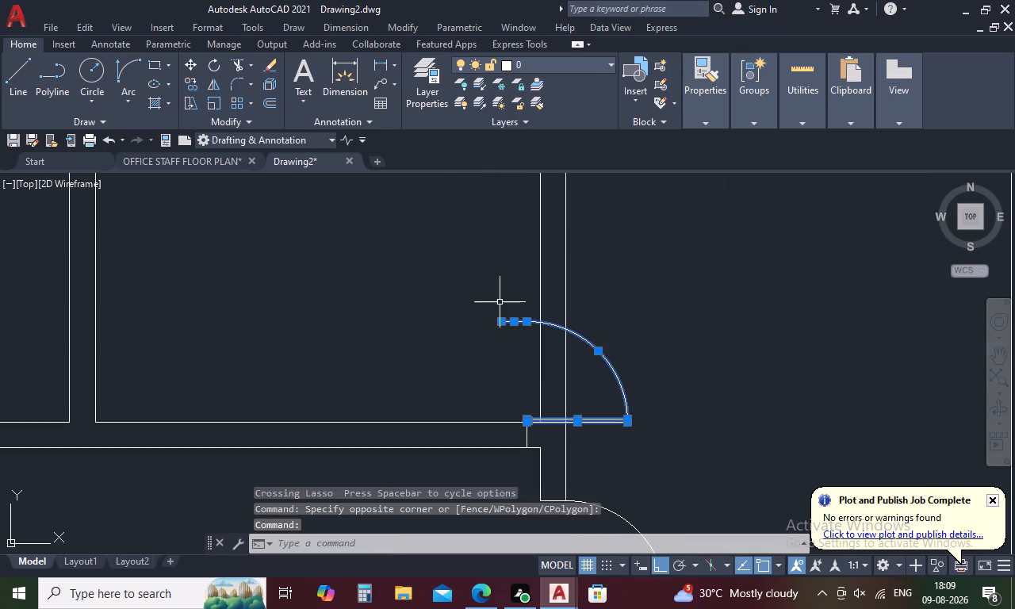
right_click(498, 295)
click(558, 380)
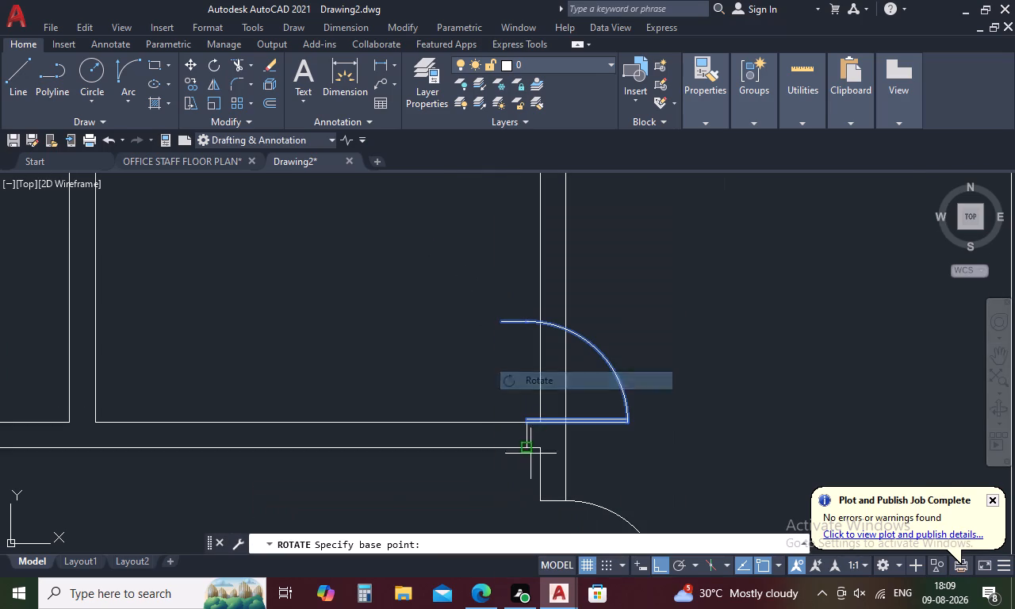
click(530, 424)
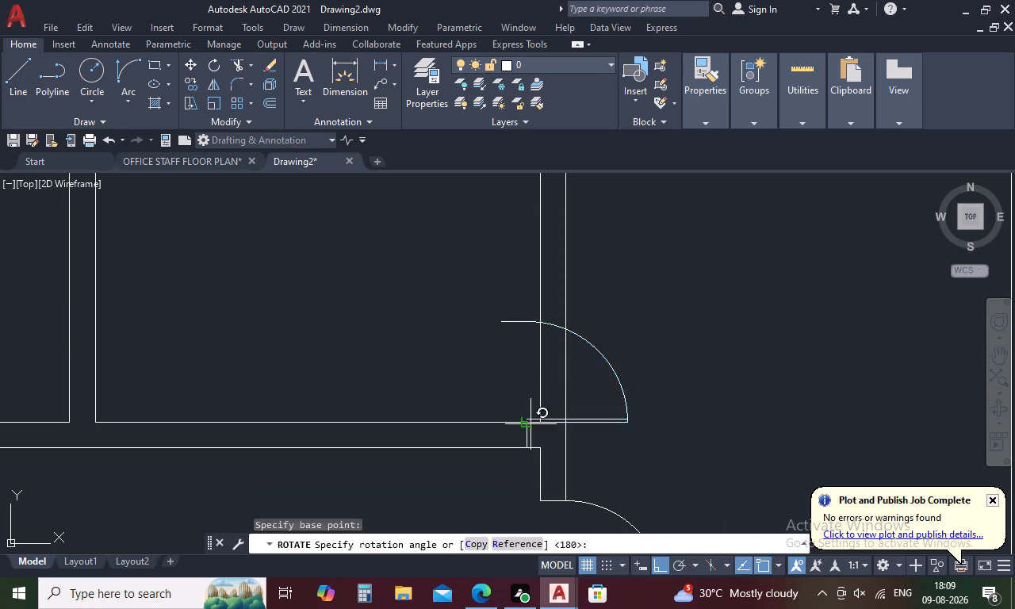
click(495, 350)
scroll(495, 350, down, 1)
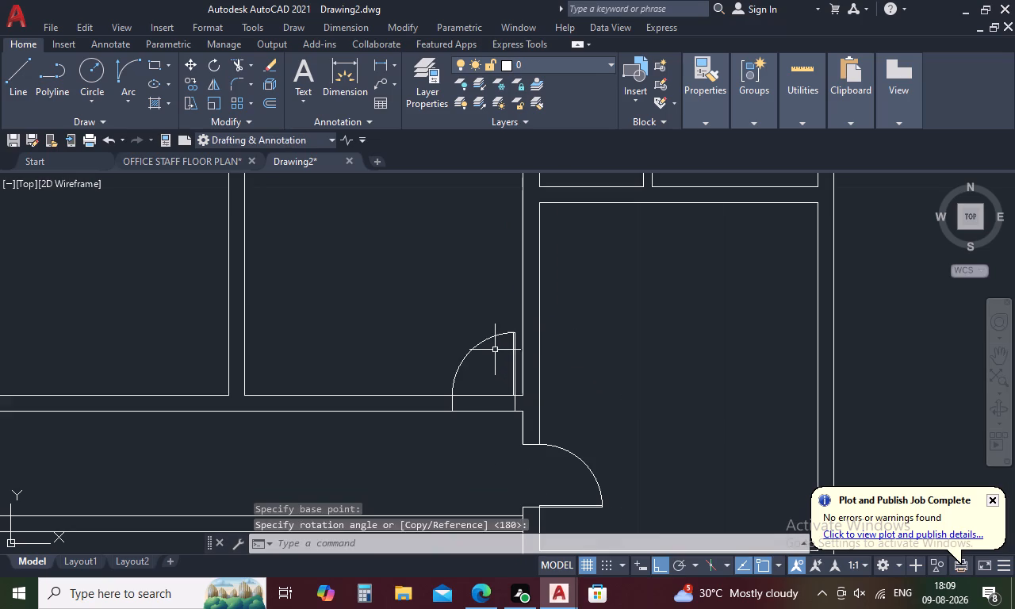
key(Escape)
Trim both faces of the corridor's north wall between the jambs of the eastern room's door.
text(TR)
key(space)
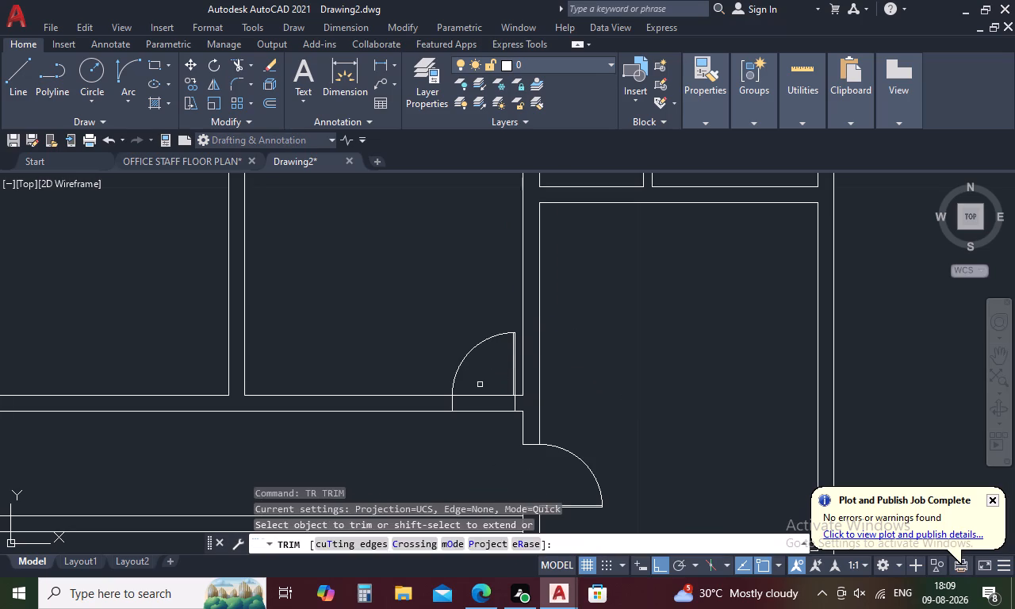
drag(480, 382, 480, 454)
middle_drag(482, 450, 863, 440)
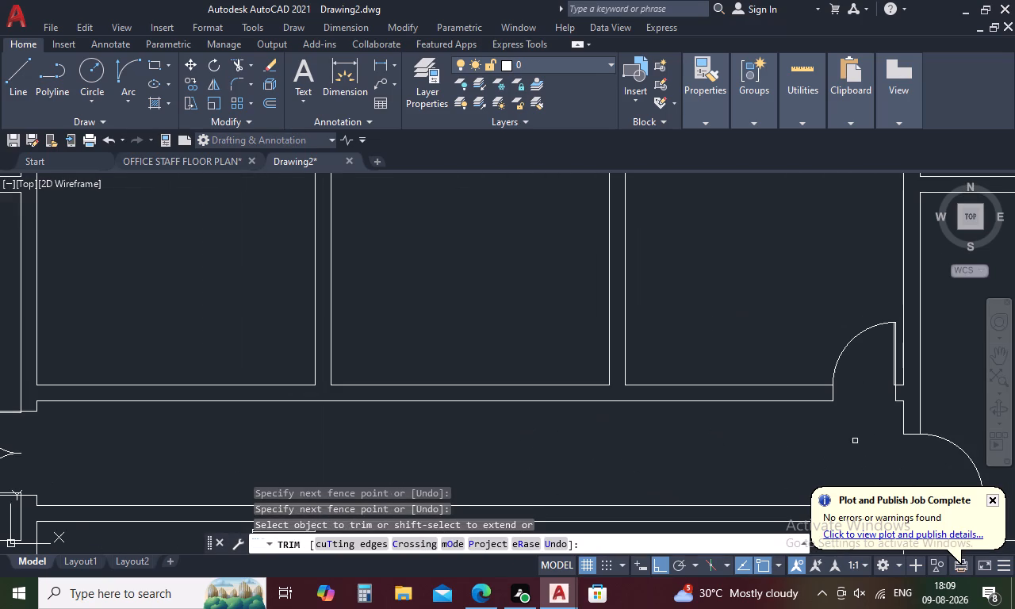
key(Escape)
Draw a jamb line across the corridor's north wall, offset 0.12 west of the middle northern room's southeast corner.
text(L TK)
key(space)
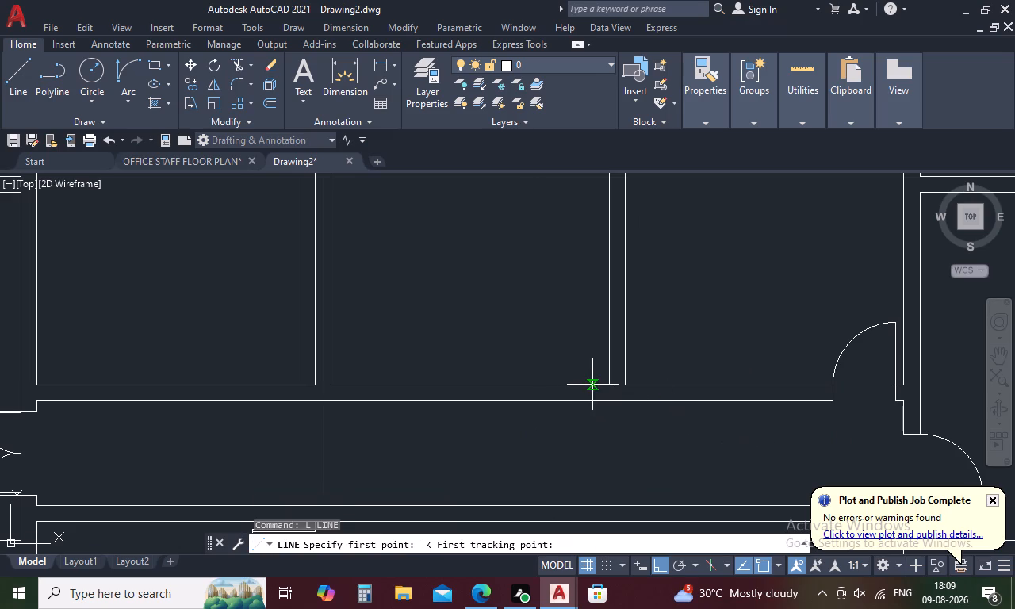
click(604, 385)
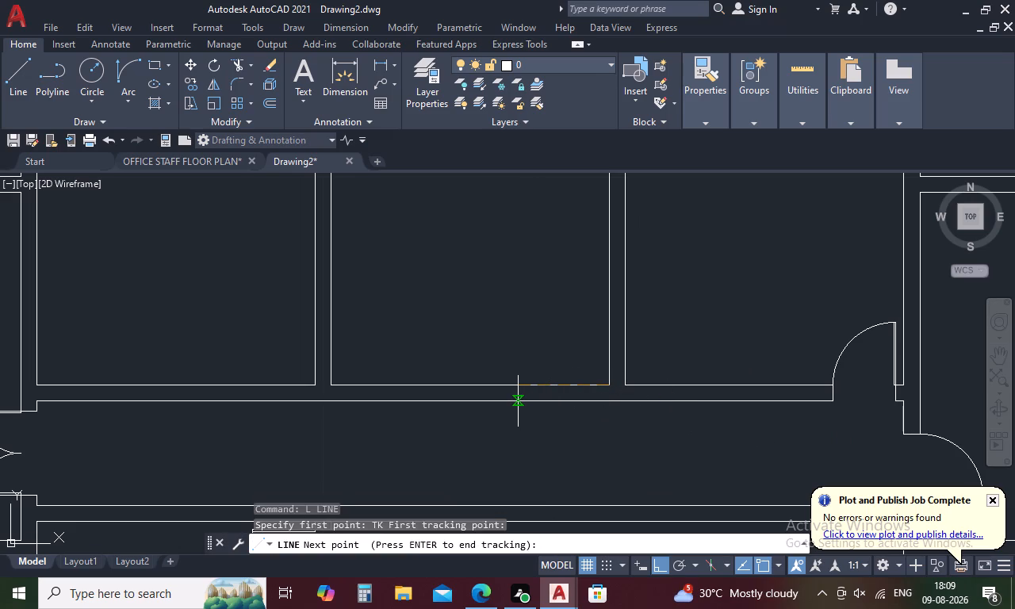
text(.12)
key(space)
key(space)
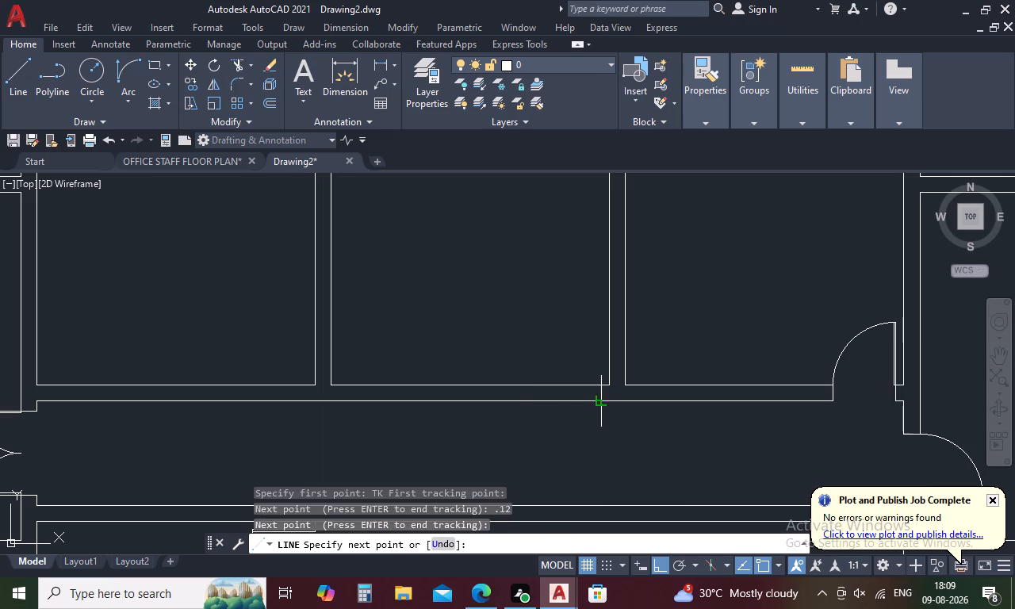
click(600, 402)
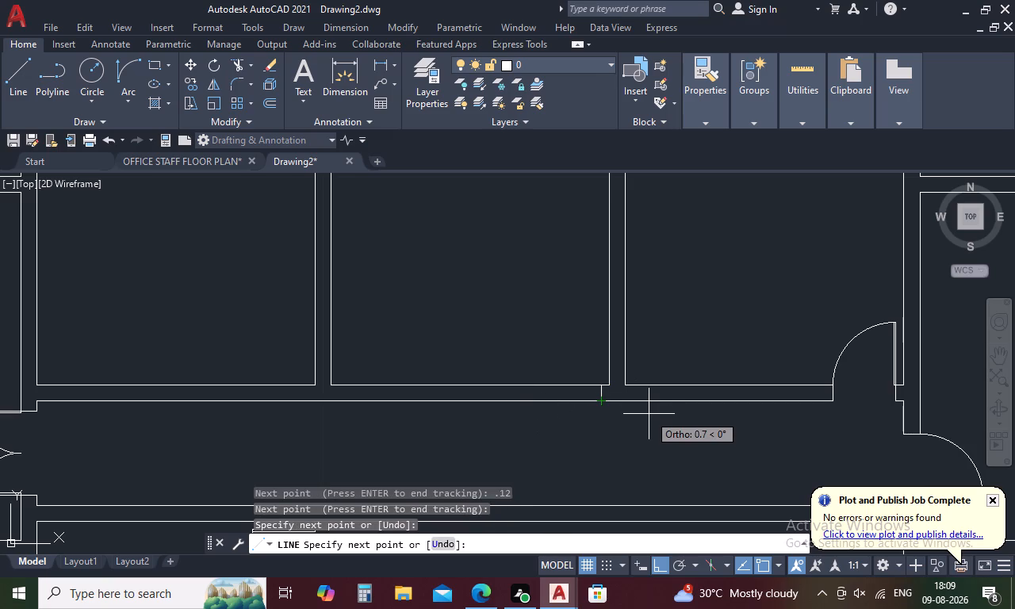
key(Escape)
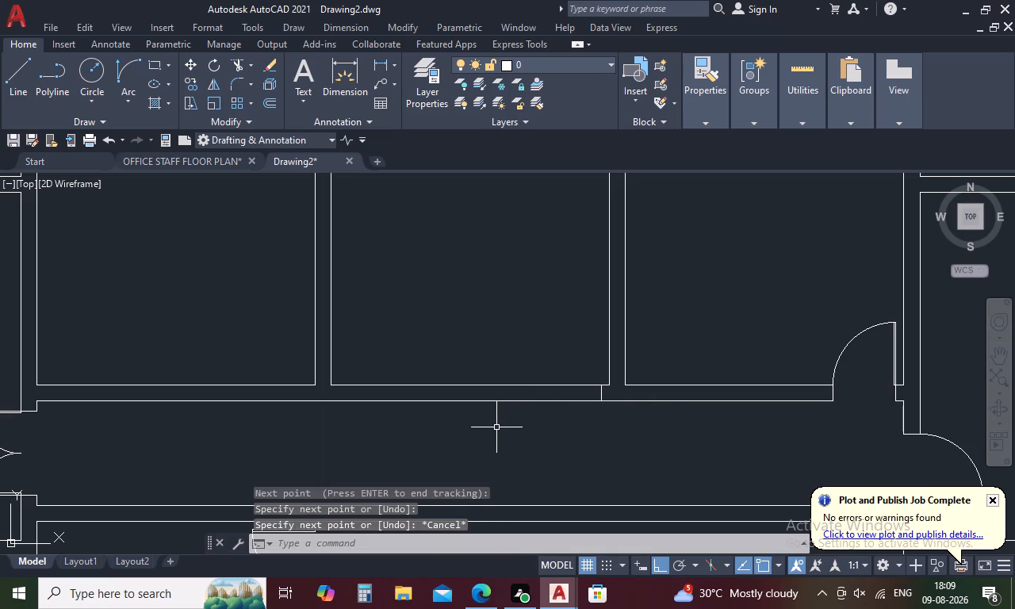
Draw a jamb line across the corridor's north wall, offset 0.12 west of the western northern room's southeast corner.
text(L TK)
key(space)
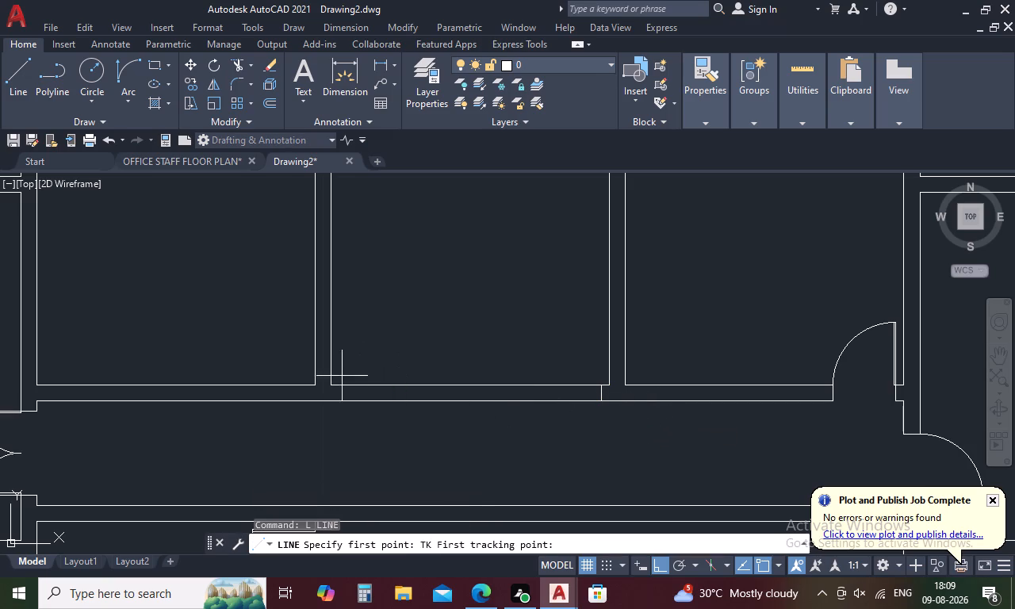
middle_drag(381, 377, 604, 368)
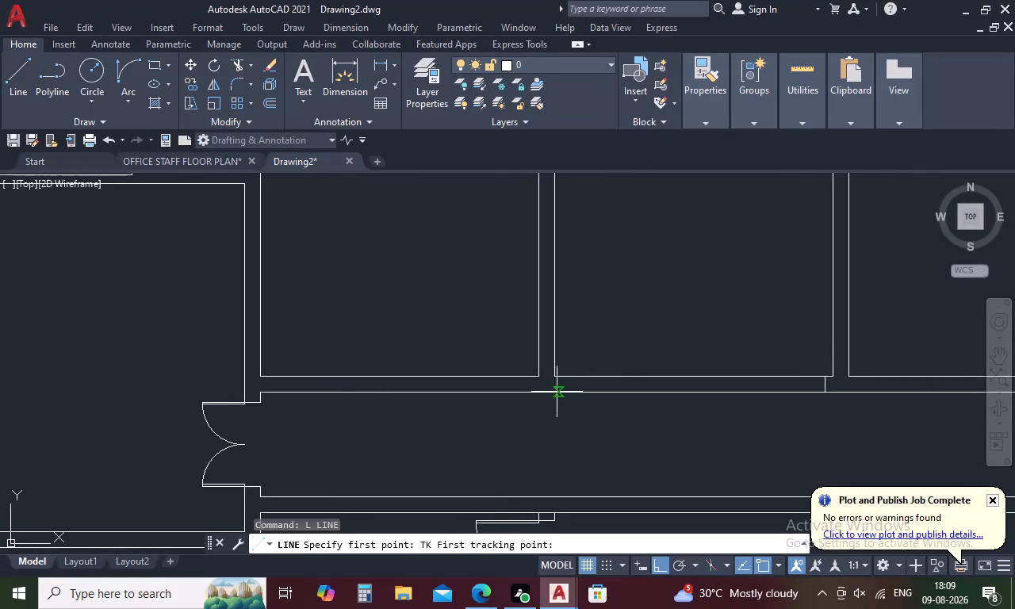
click(539, 376)
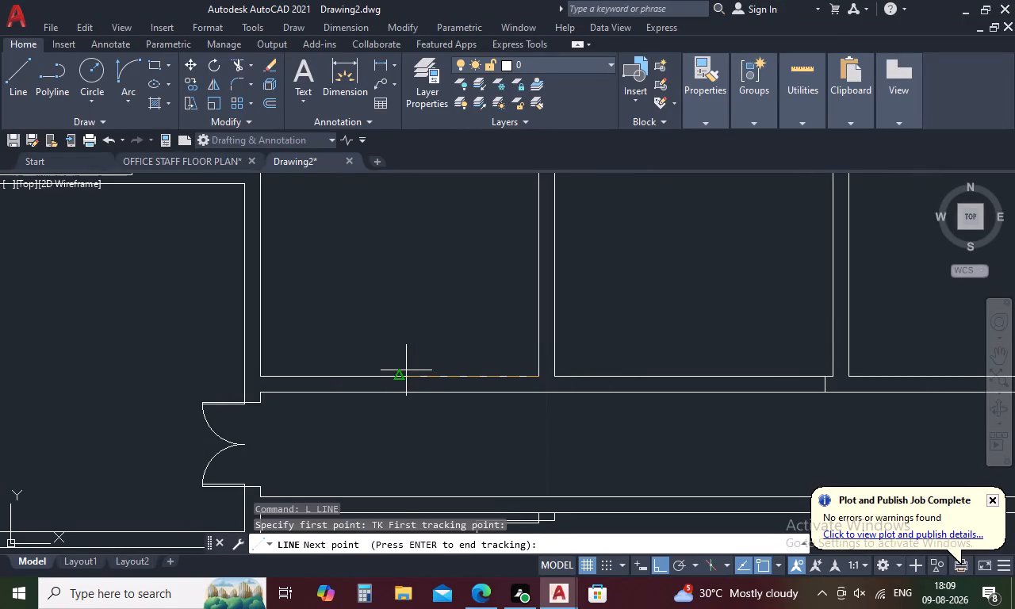
key(t)
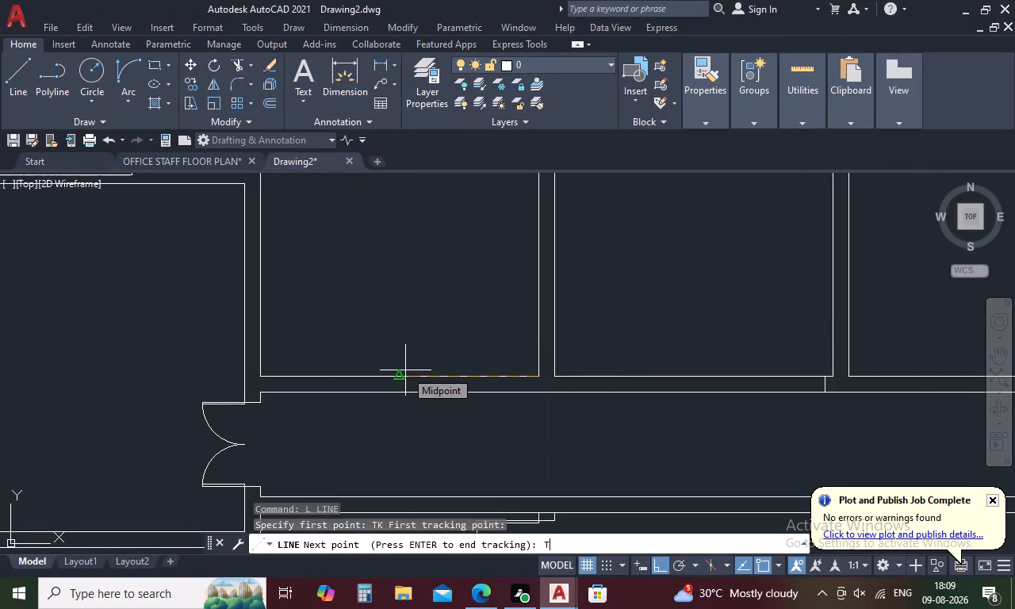
key(BackSpace)
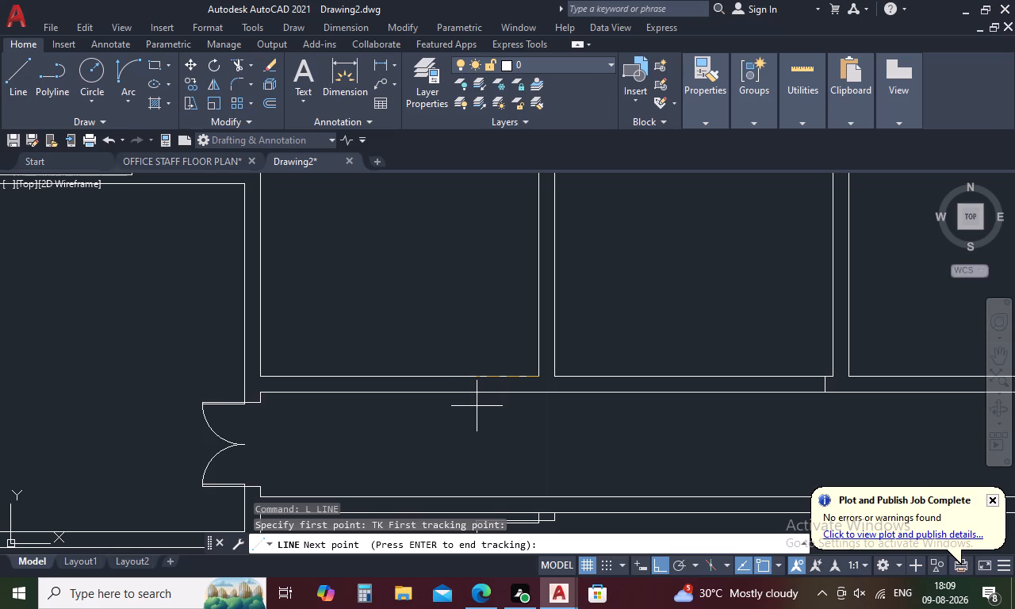
key(period)
text(12)
key(b)
key(BackSpace)
key(space)
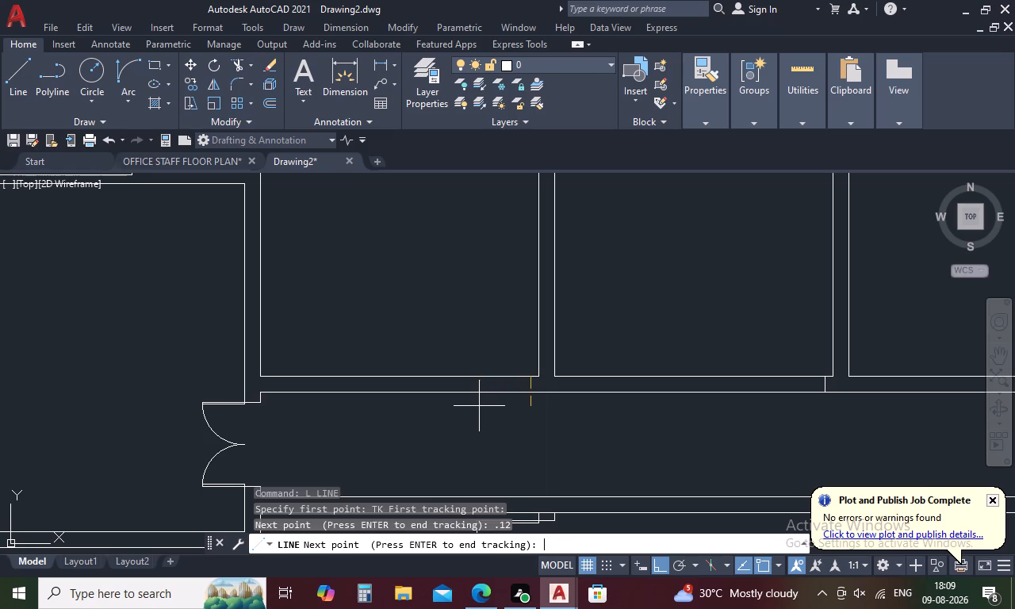
key(space)
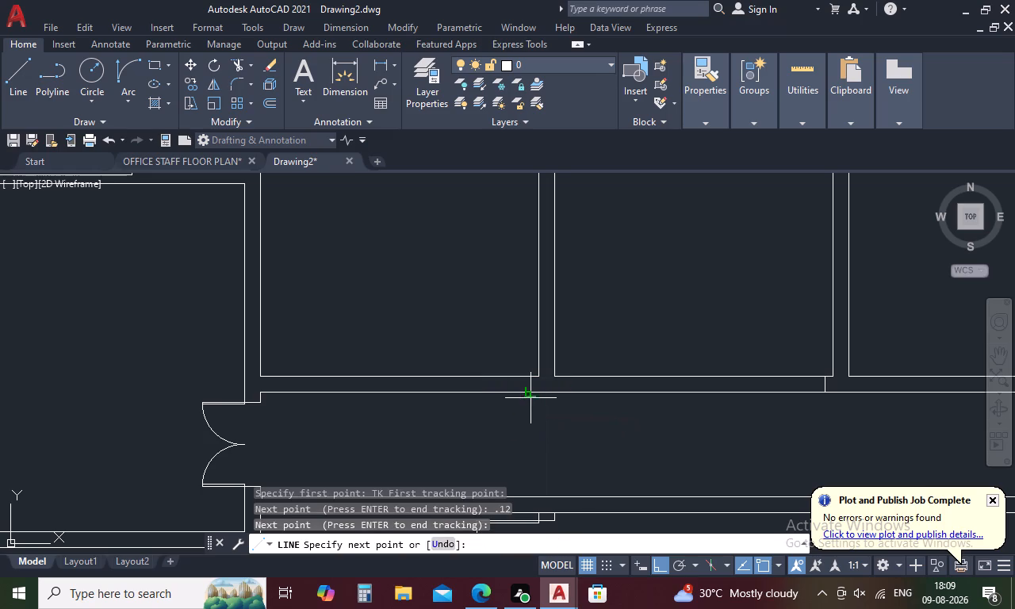
click(530, 396)
key(Escape)
Copy the eastern northern room's door leaf, arc and western jamb line from its hinge corner to the middle room's jamb line top.
scroll(566, 419, down, 3)
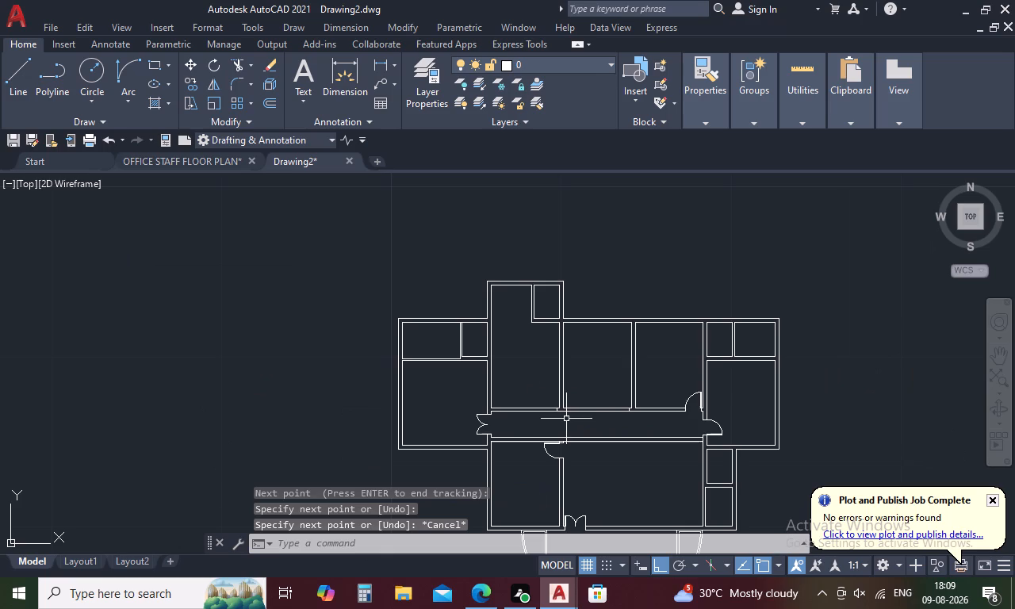
scroll(691, 384, up, 4)
drag(735, 423, 740, 435)
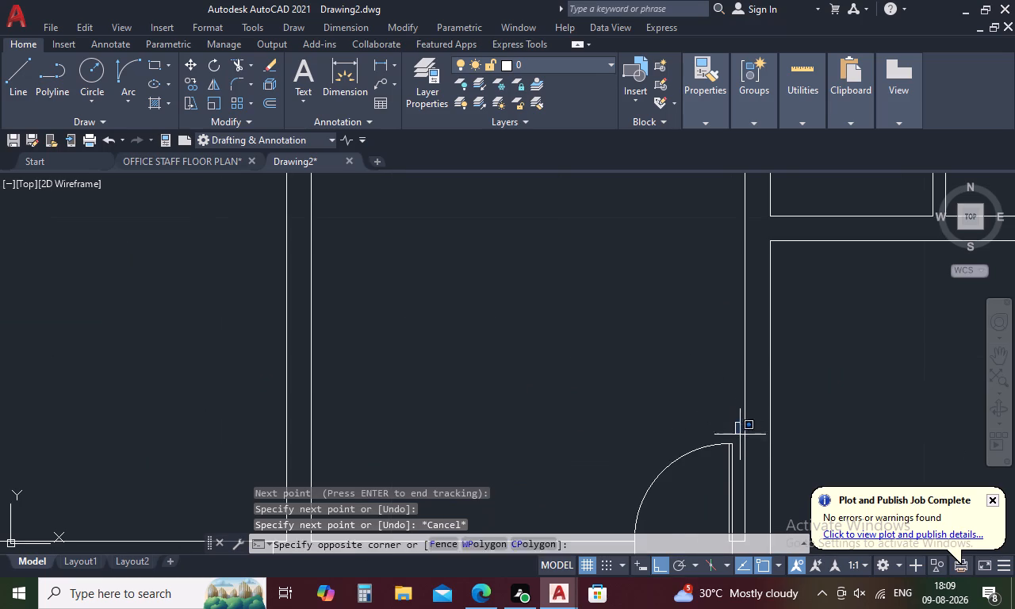
drag(740, 435, 627, 489)
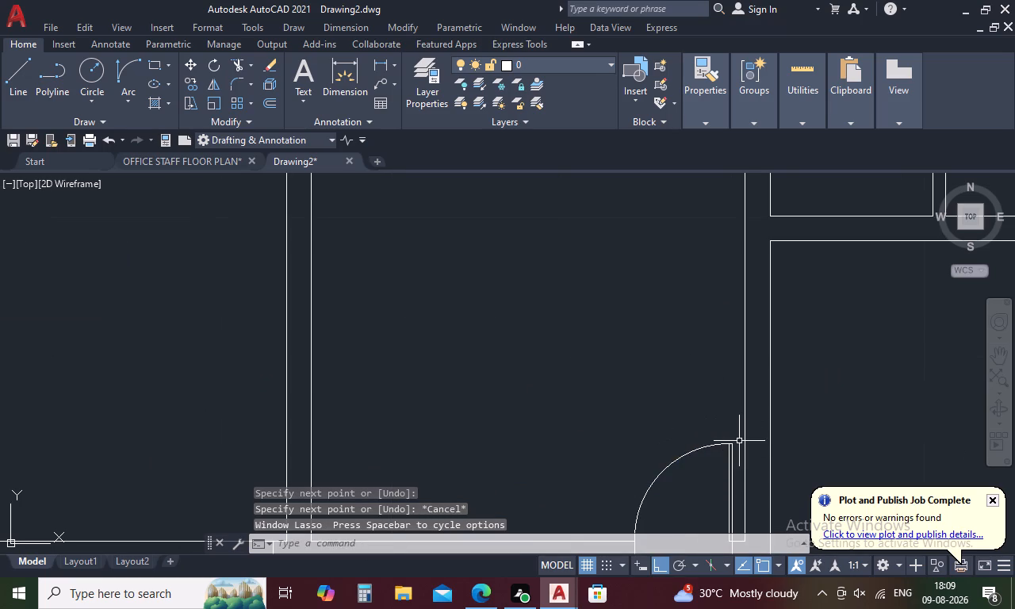
drag(739, 441, 557, 477)
scroll(553, 451, down, 3)
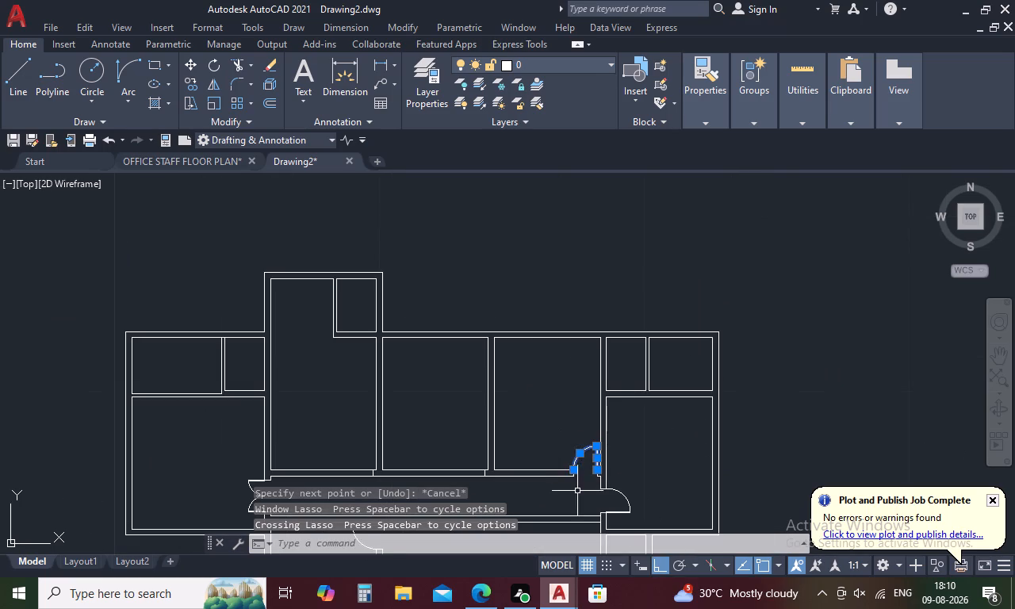
scroll(575, 491, up, 4)
click(537, 389)
right_click(569, 420)
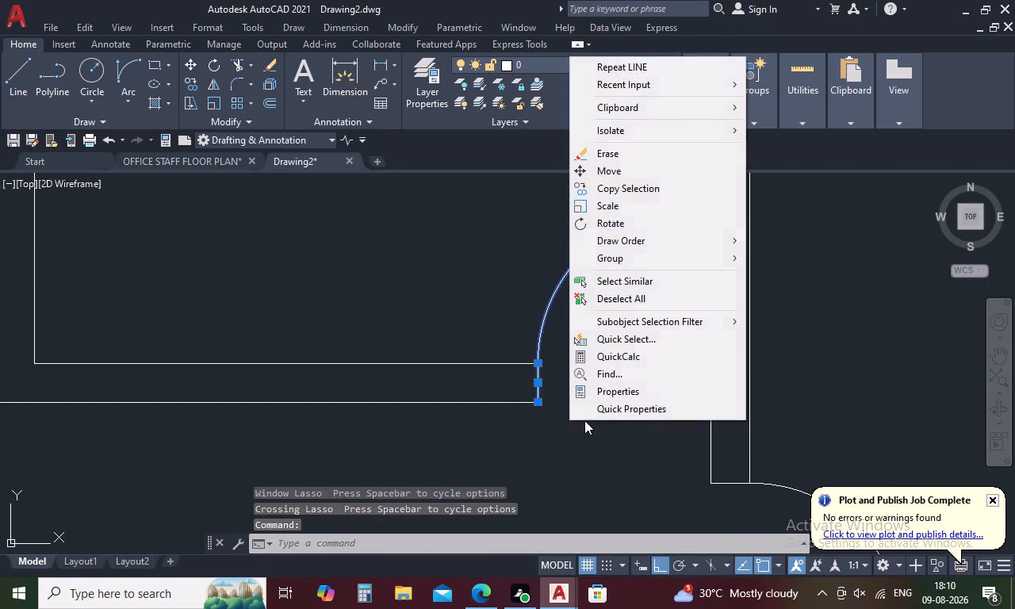
click(640, 186)
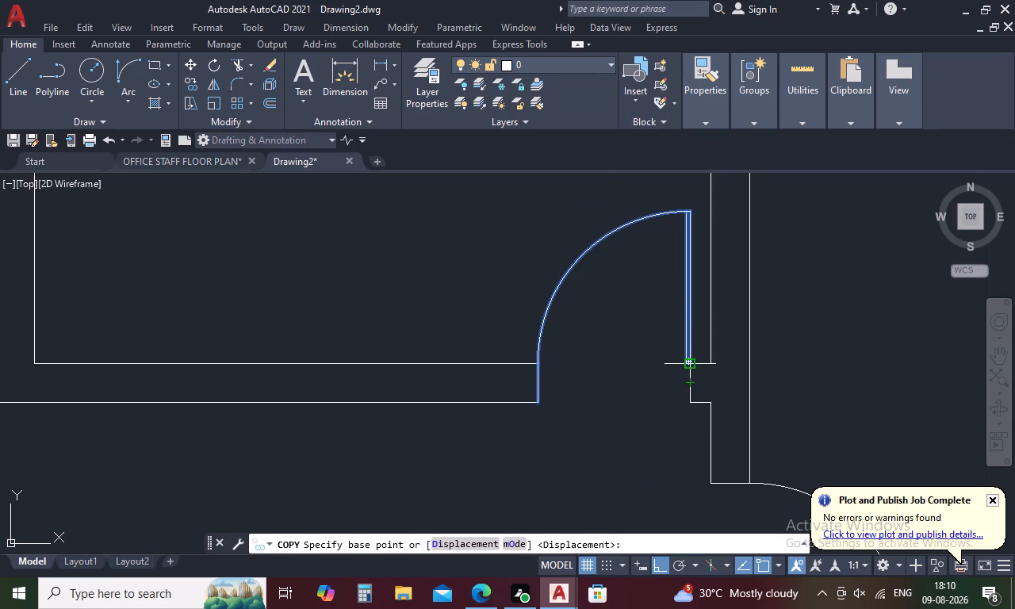
scroll(692, 358, up, 3)
click(665, 373)
scroll(665, 374, down, 3)
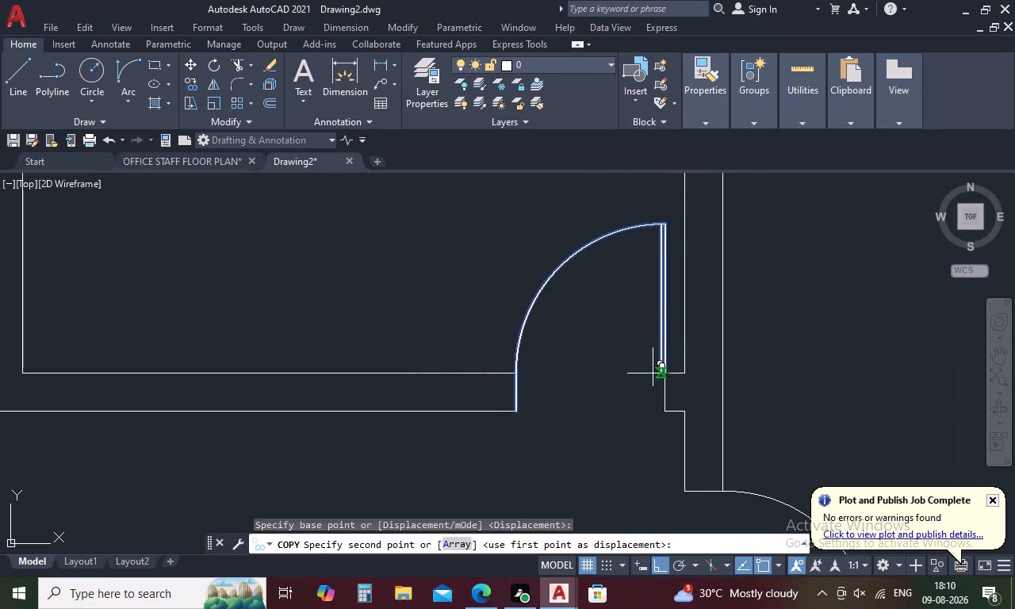
middle_drag(343, 369, 1007, 410)
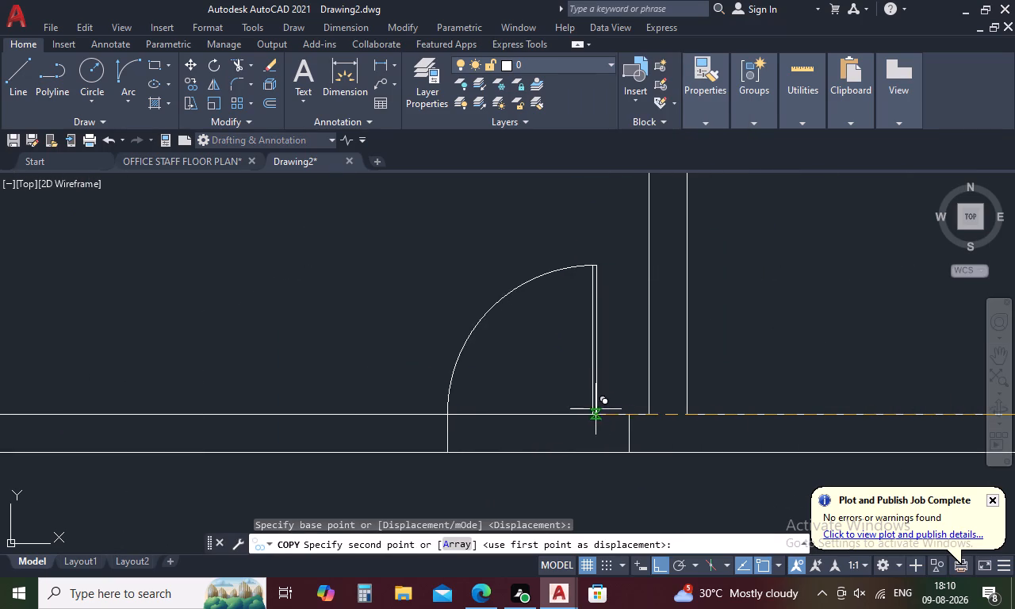
scroll(626, 413, up, 3)
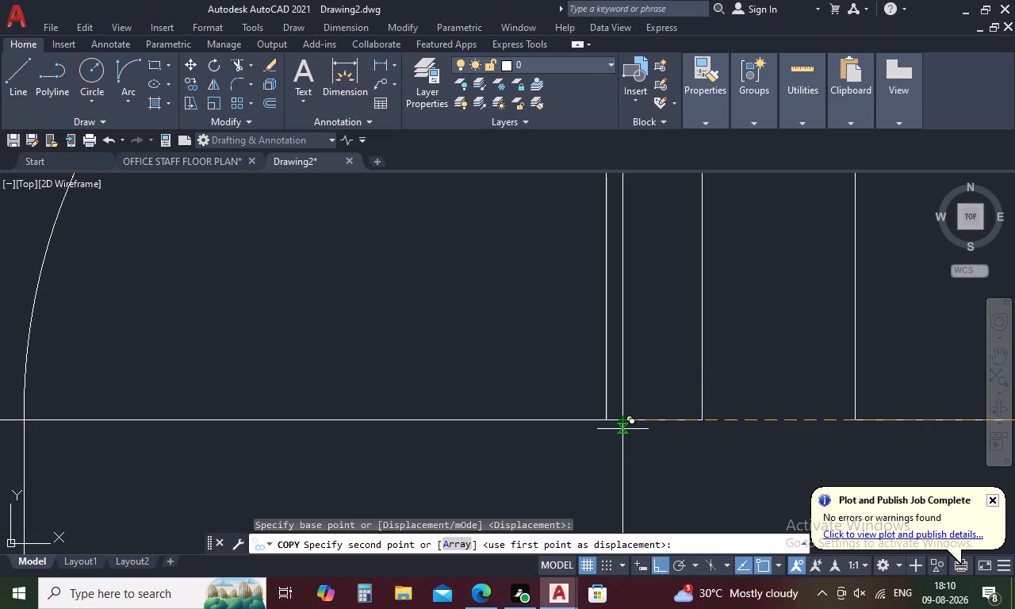
click(621, 420)
Place another copy of the door and its jamb line at the north end of the western northern room's jamb line.
scroll(621, 420, down, 3)
middle_drag(393, 418, 837, 434)
middle_drag(380, 410, 404, 412)
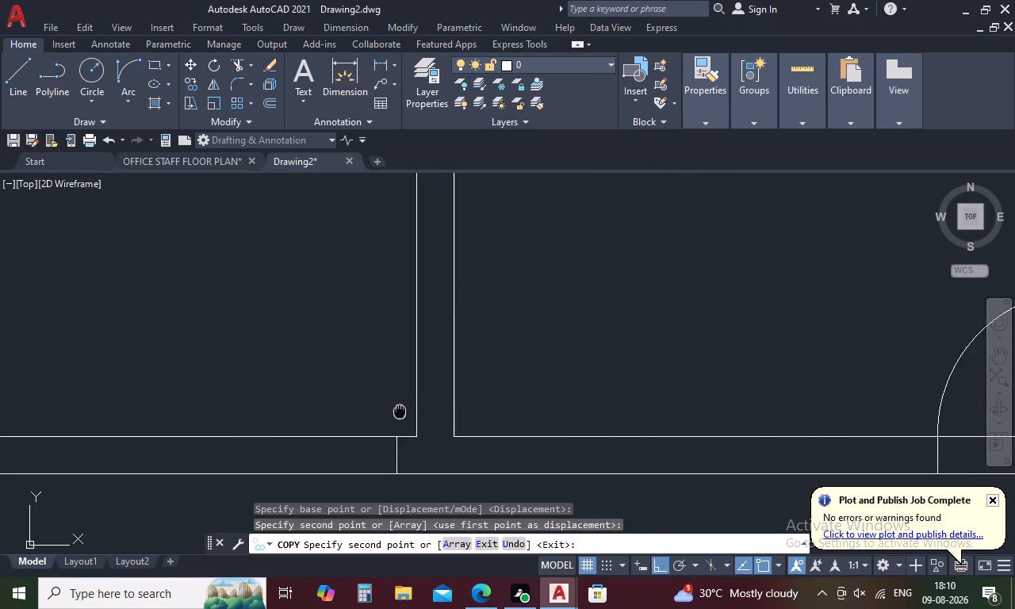
middle_drag(404, 412, 479, 413)
scroll(476, 442, up, 3)
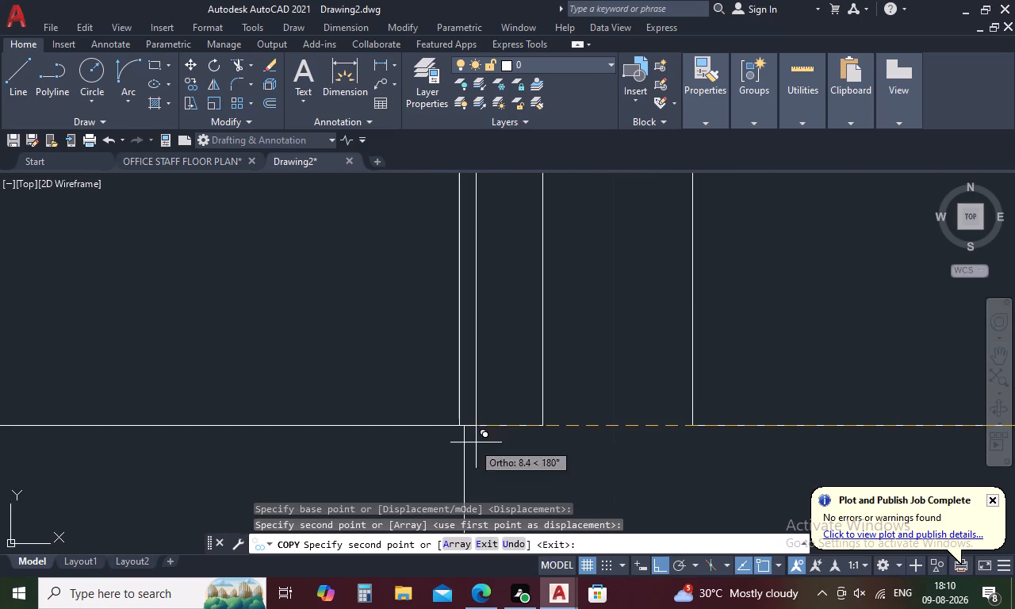
click(465, 427)
scroll(465, 427, down, 3)
key(Escape)
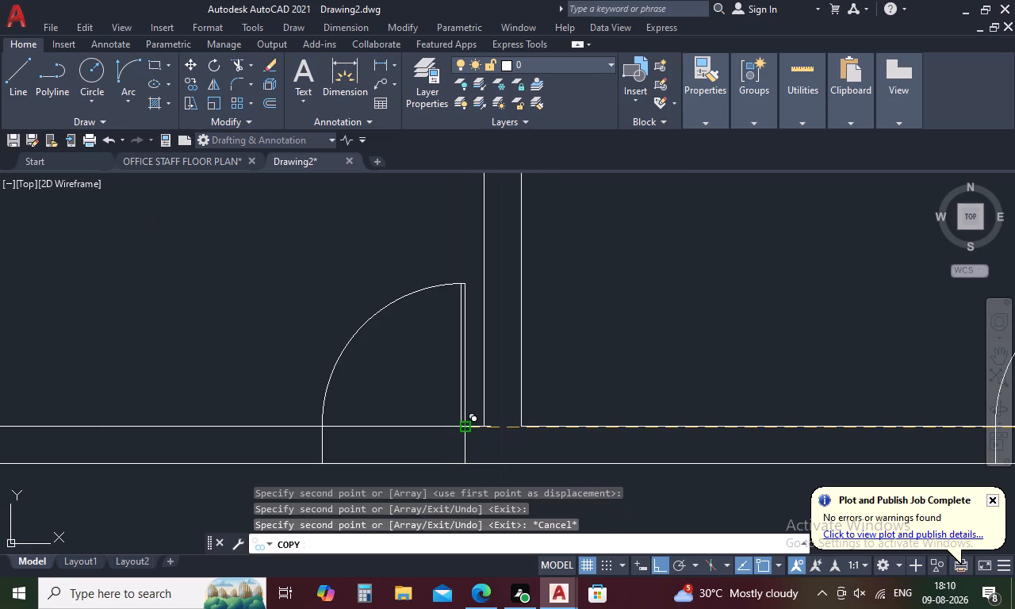
Trim both faces of the corridor's north wall between the jambs of the western and middle rooms' doors.
text(TR)
key(space)
drag(411, 393, 416, 487)
scroll(421, 477, down, 3)
scroll(582, 492, up, 2)
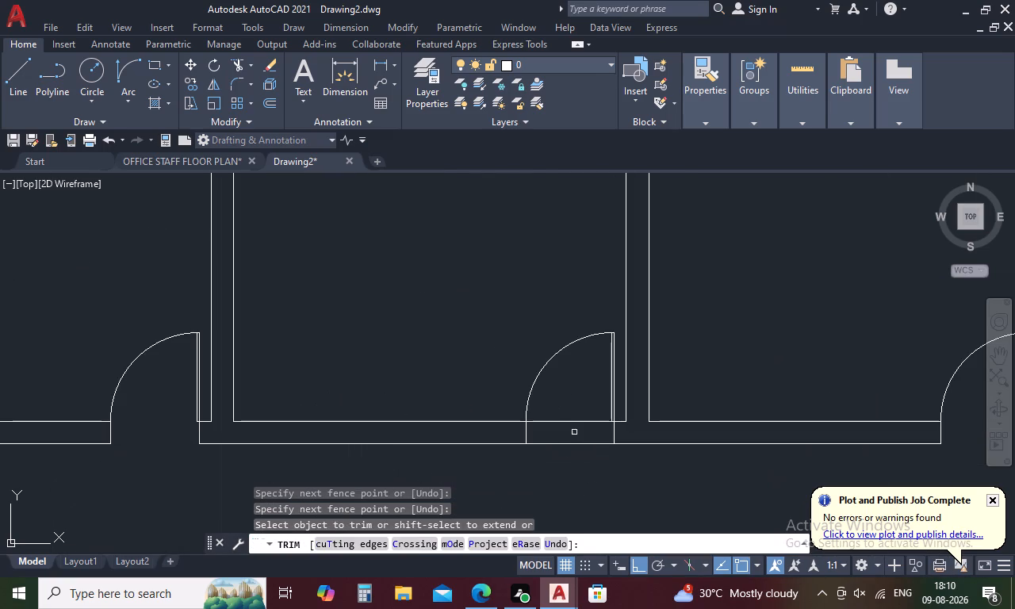
drag(579, 409, 575, 449)
scroll(575, 452, down, 3)
middle_drag(590, 469, 599, 400)
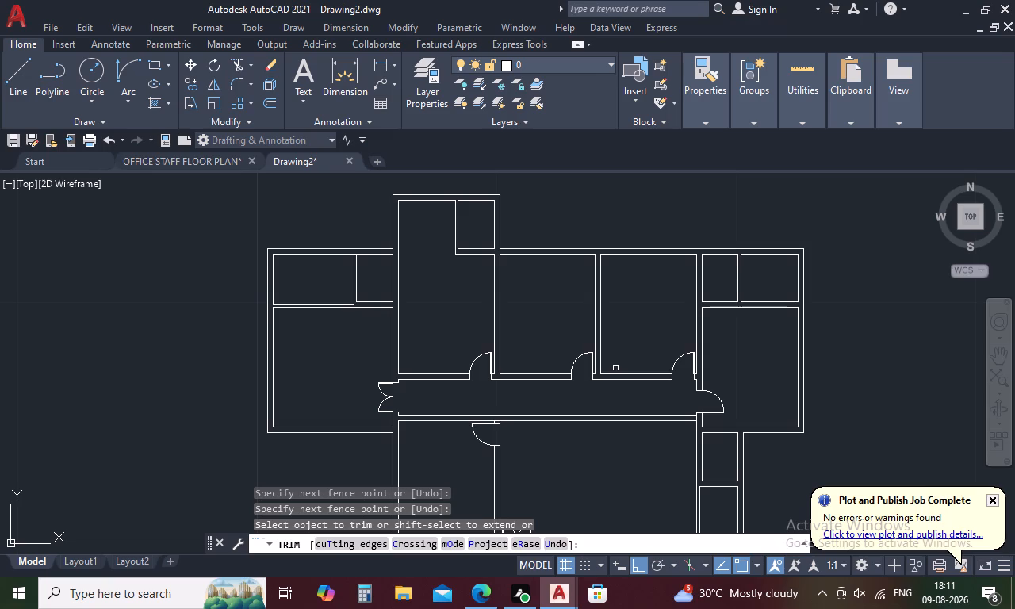
middle_drag(580, 457, 608, 329)
key(Escape)
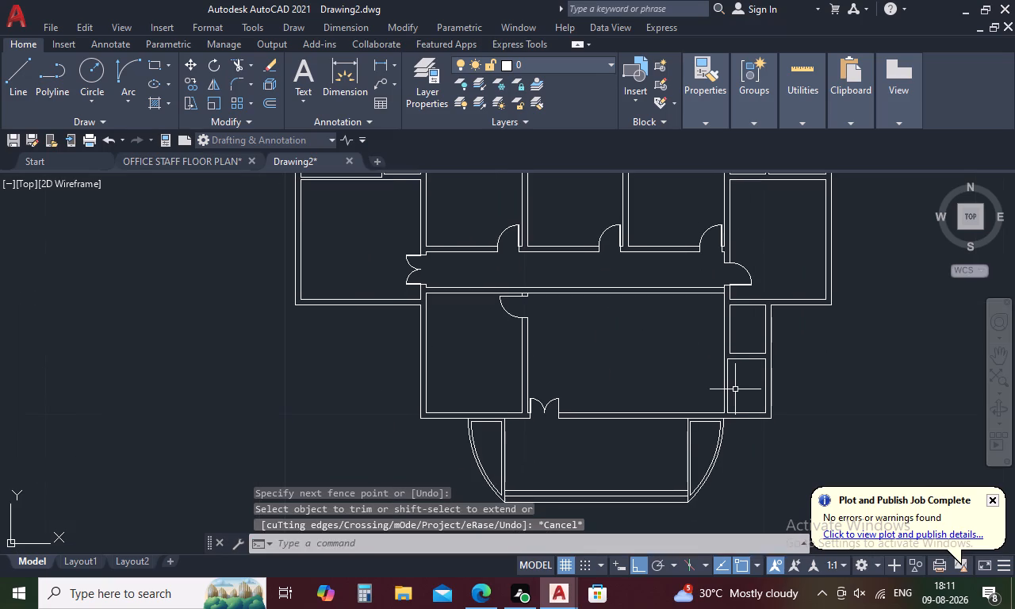
Draw a jamb line across the wall between the two small southeast rooms, offset 0.12 west of the northern one's southeast corner.
text(L TK)
key(space)
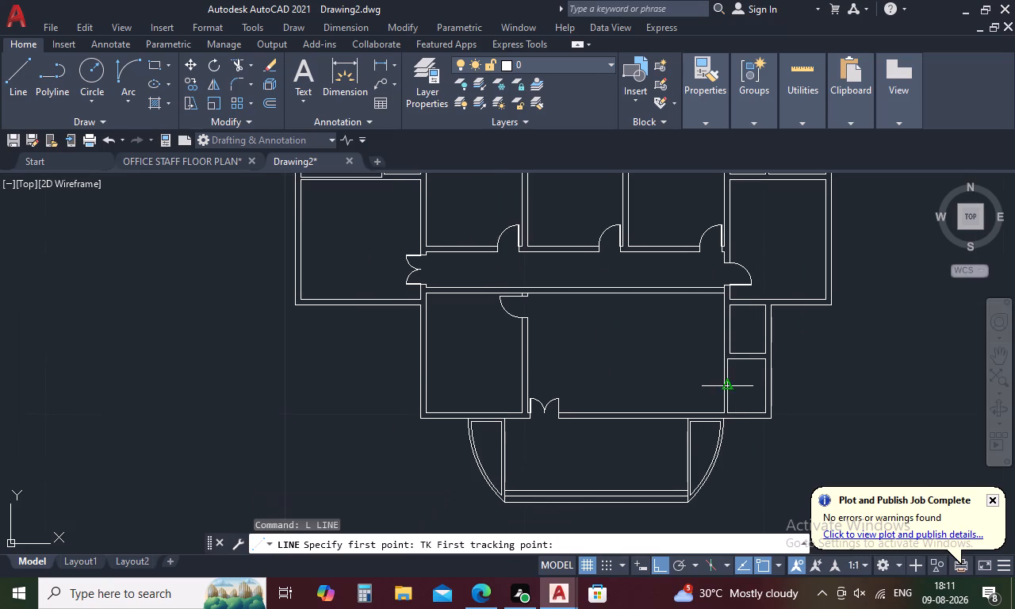
scroll(742, 347, up, 3)
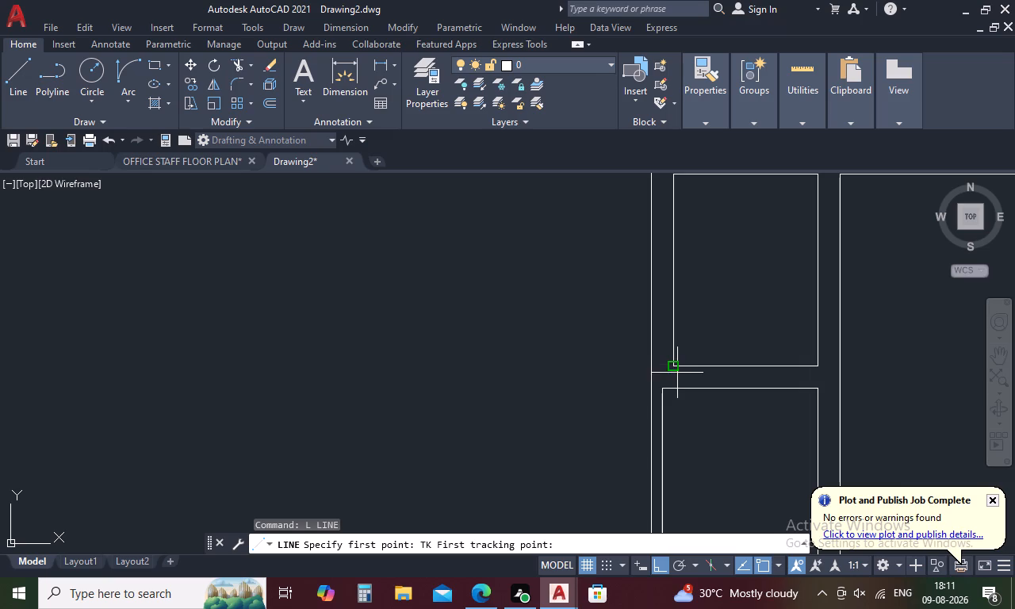
click(818, 366)
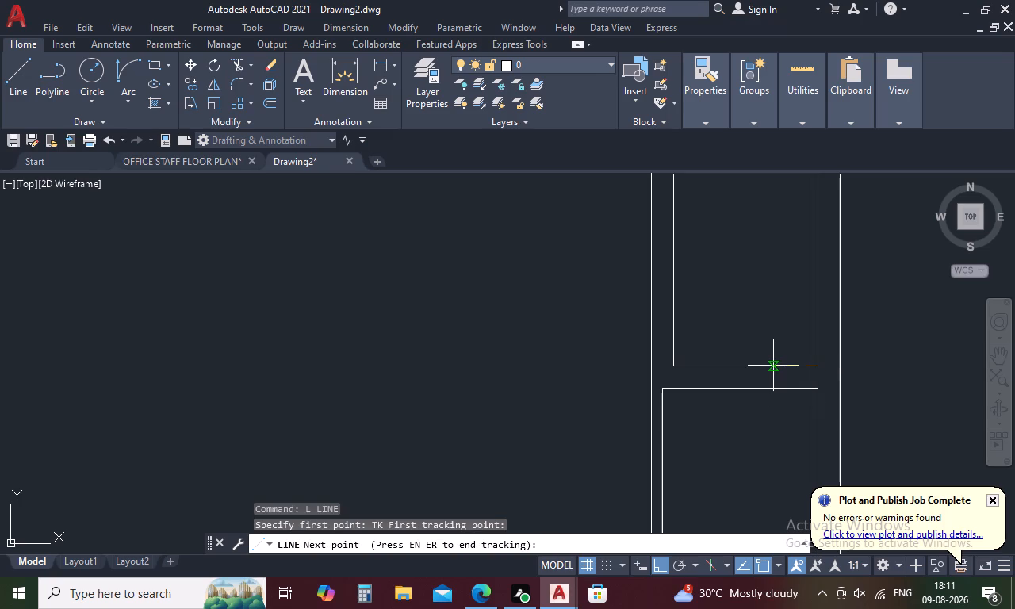
text(.12)
key(space)
key(space)
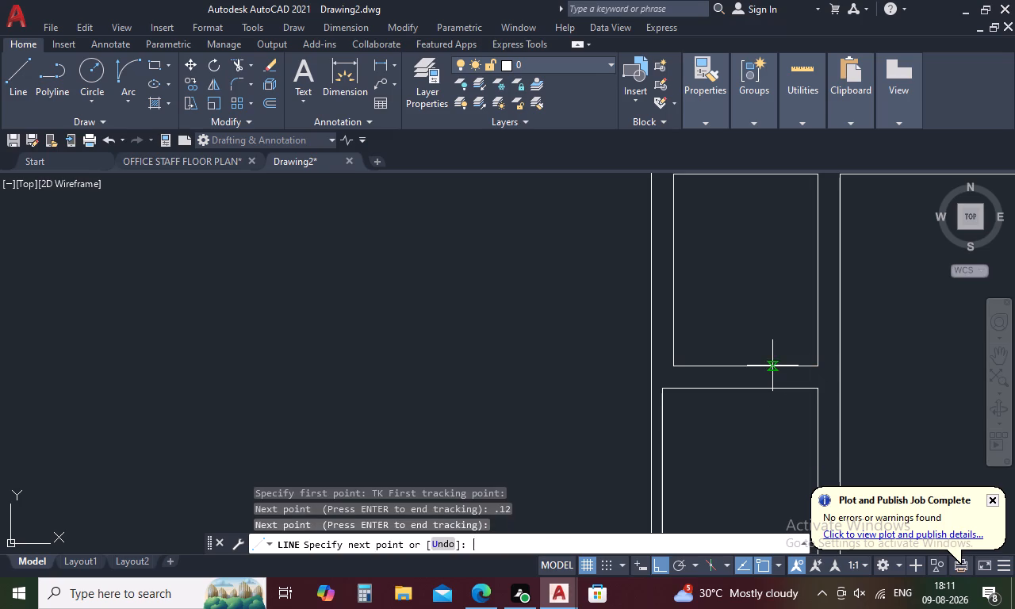
click(804, 390)
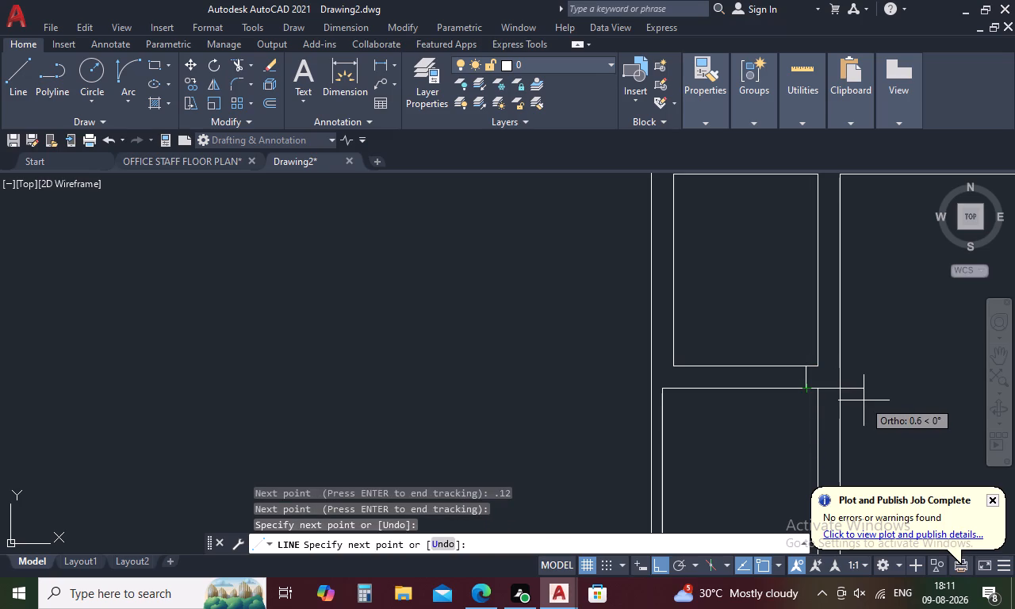
key(Escape)
Offset the new jamb line 0.7 to the west to mark the other side of the door opening.
text(O 7)
key(BackSpace)
text(.7)
key(space)
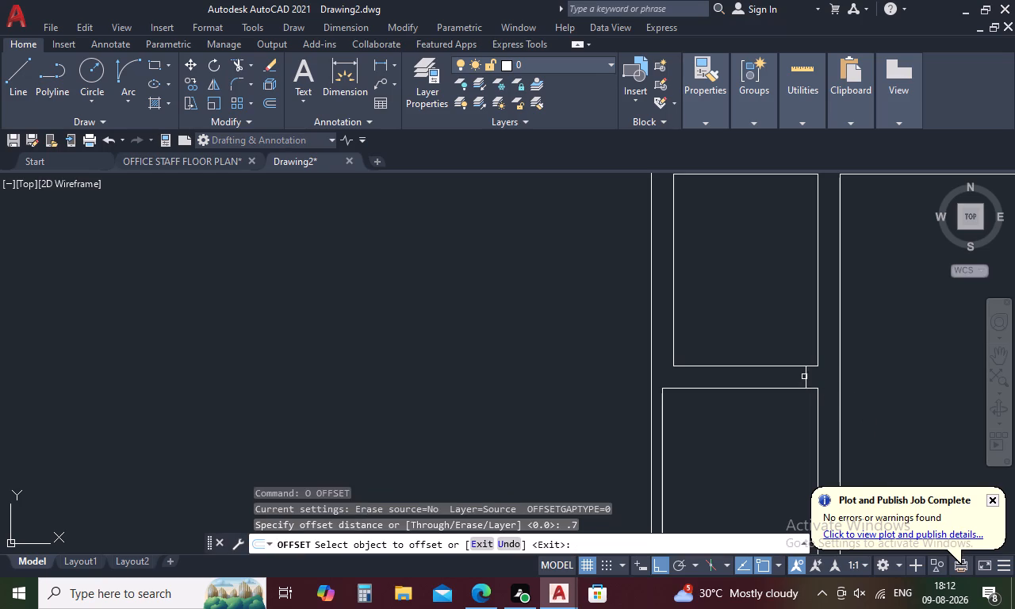
click(806, 377)
click(647, 373)
key(Escape)
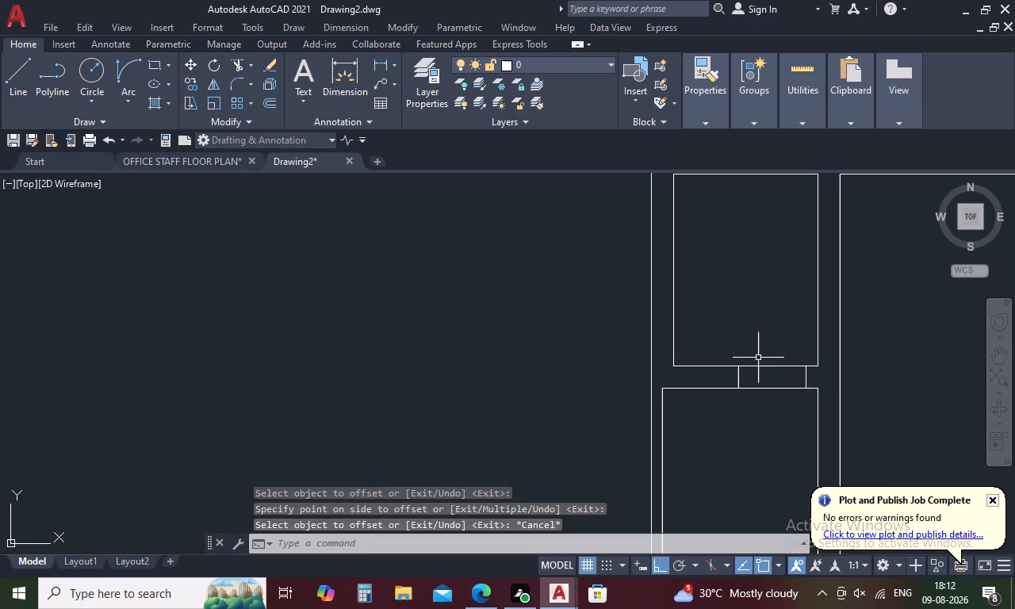
Draw a 0.7 door leaf line north from the eastern jamb line's north end into the northern small room.
text(L)
key(space)
drag(808, 364, 808, 351)
key(period)
text(7)
key(space)
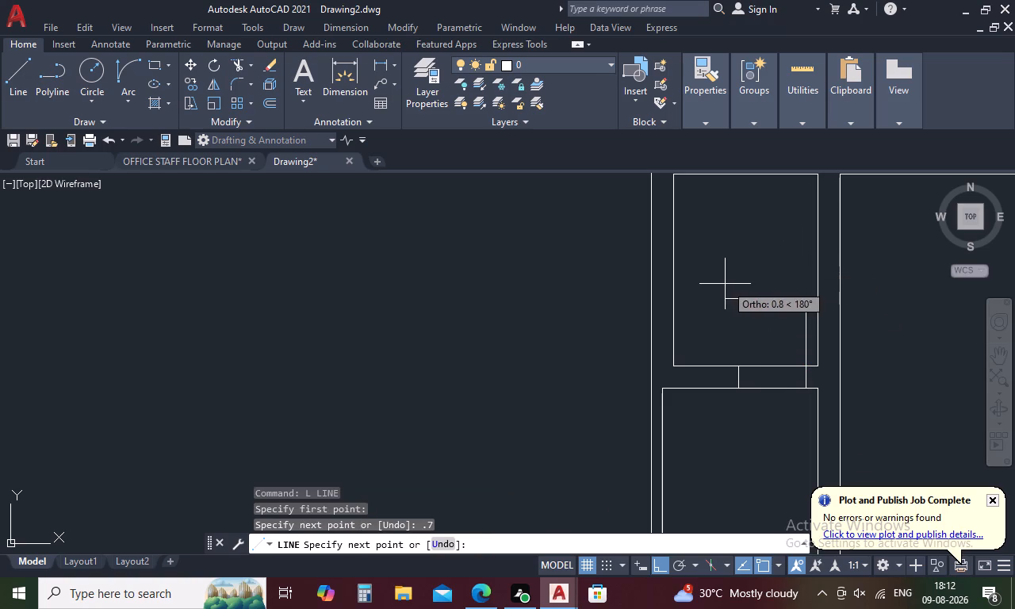
key(Escape)
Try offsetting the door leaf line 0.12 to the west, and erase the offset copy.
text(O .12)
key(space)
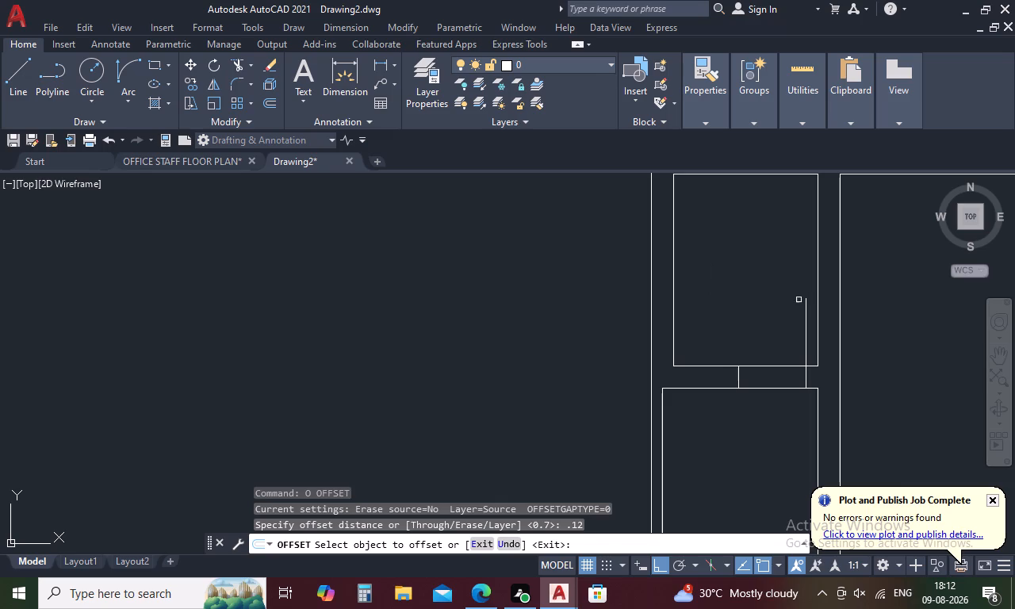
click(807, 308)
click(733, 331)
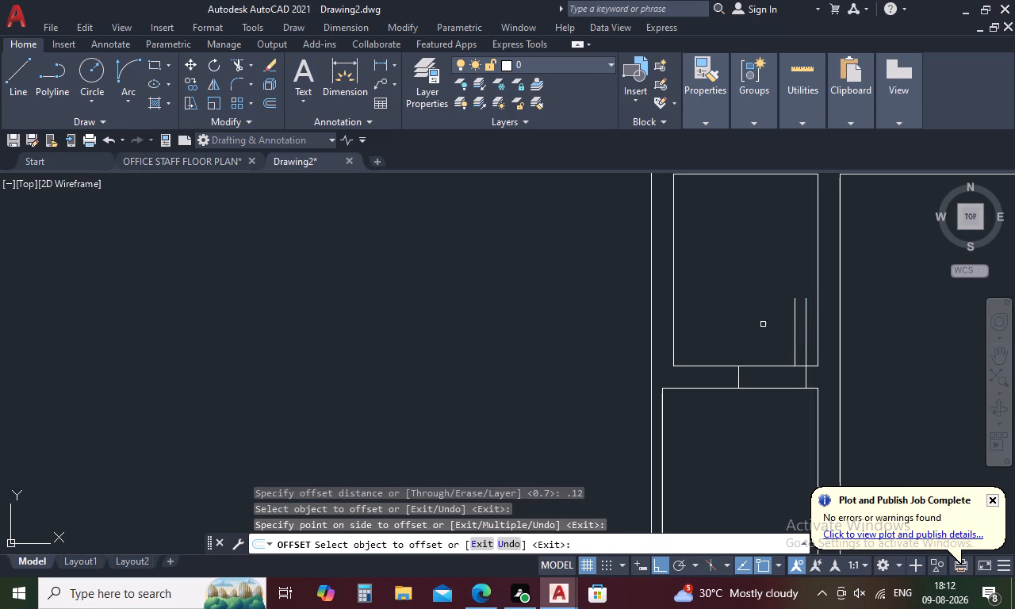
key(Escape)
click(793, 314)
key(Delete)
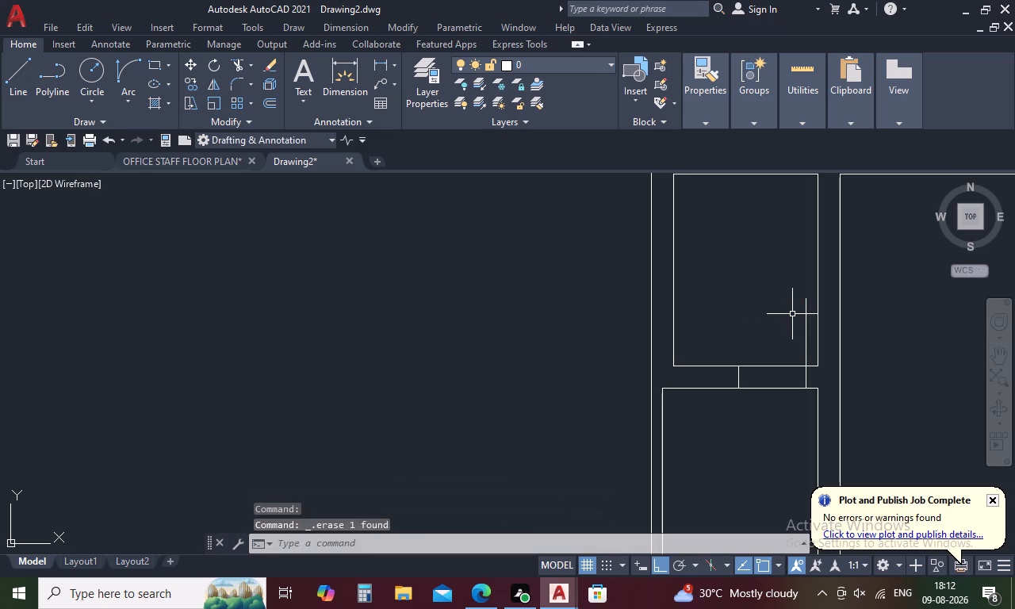
Offset the door leaf line in the northern small southeast room 0.025 to the west to give the leaf thickness.
text(O)
key(space)
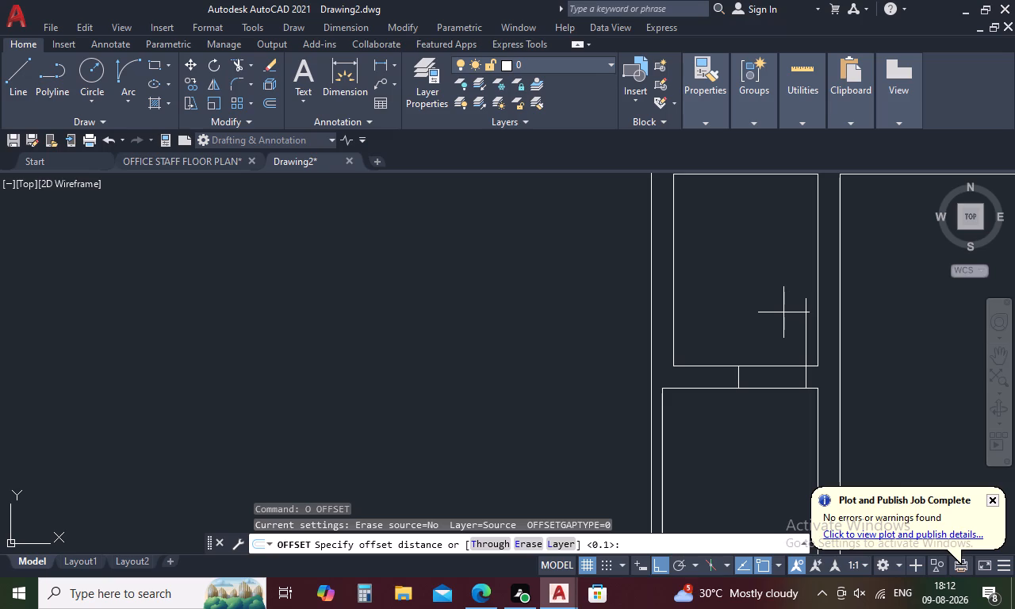
text(.025)
key(space)
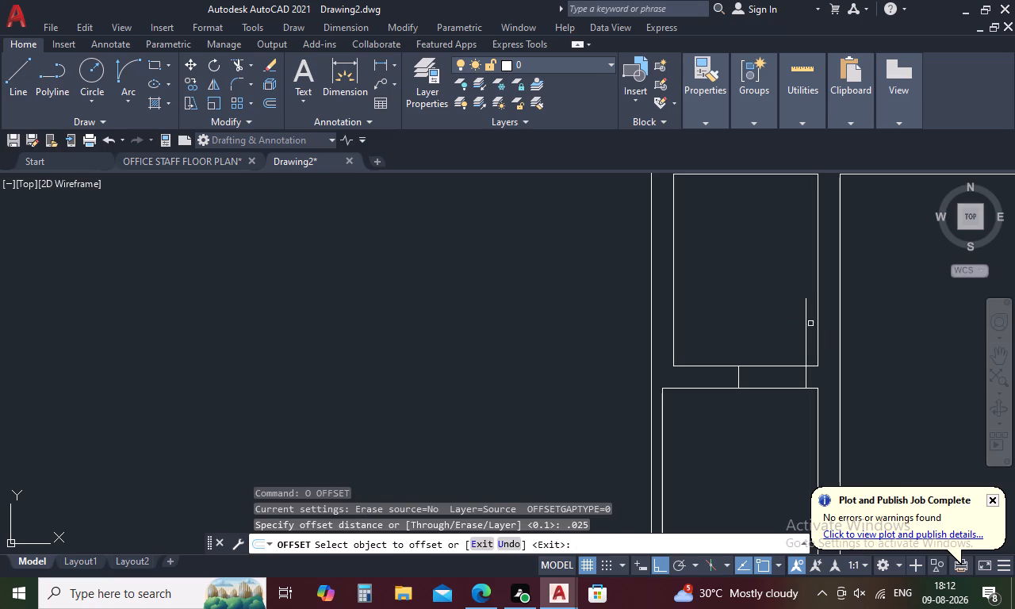
click(806, 326)
click(720, 349)
key(grave)
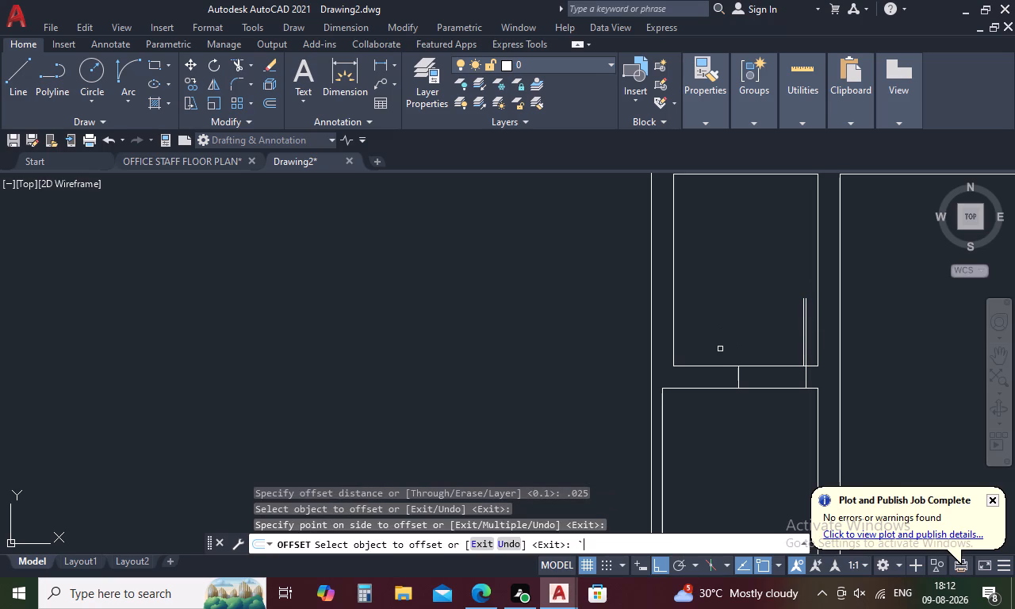
key(Escape)
key(Escape)
key(Escape)
key(Escape)
key(Escape)
key(Escape)
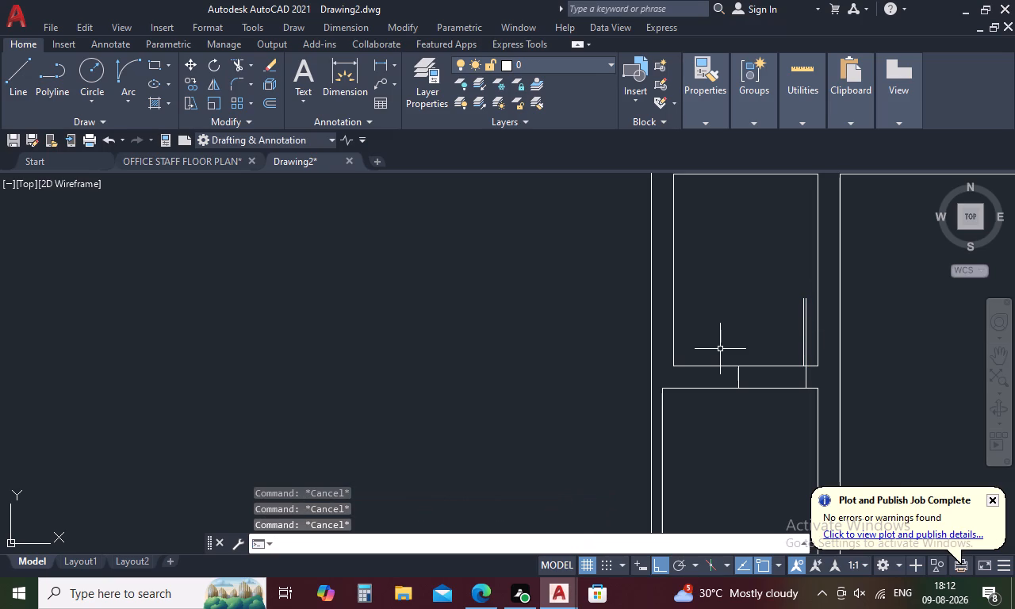
key(Escape)
Draw the door swing arc from the leaf's north end through the offset line's end to the western jamb's north end.
text(A)
key(space)
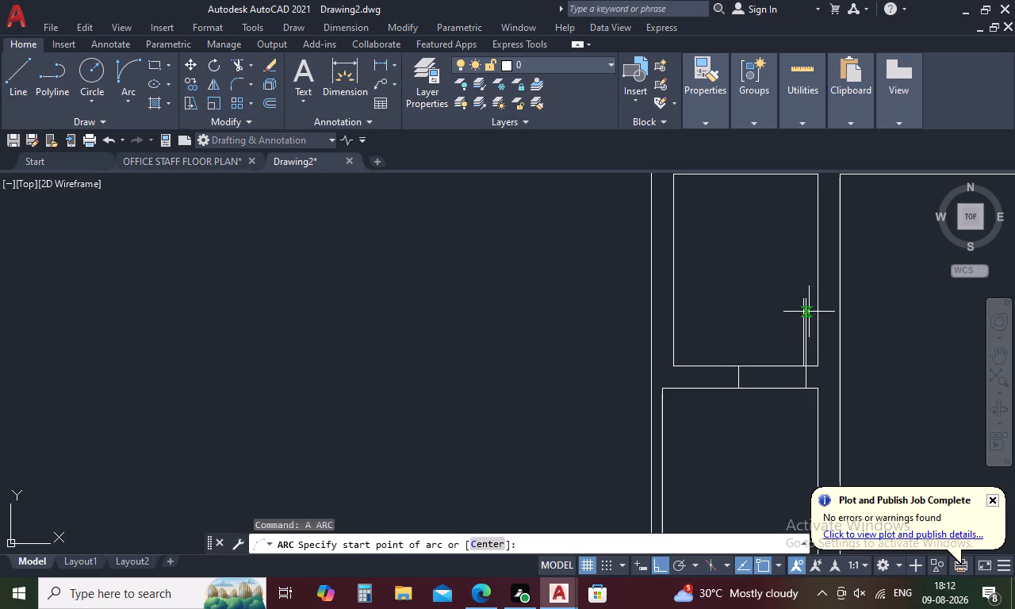
click(806, 302)
scroll(806, 301, up, 3)
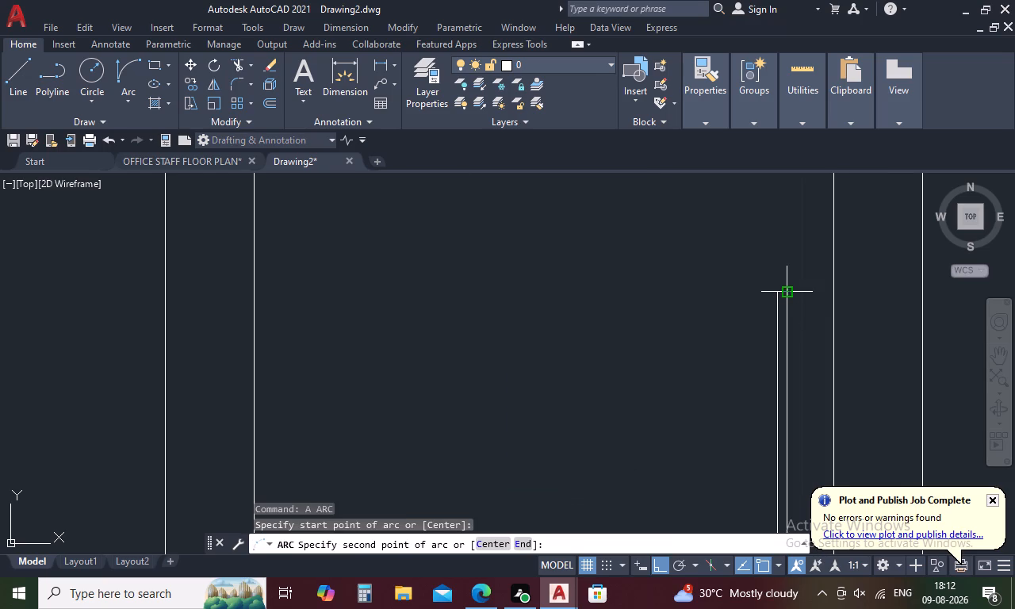
click(778, 293)
scroll(778, 293, down, 2)
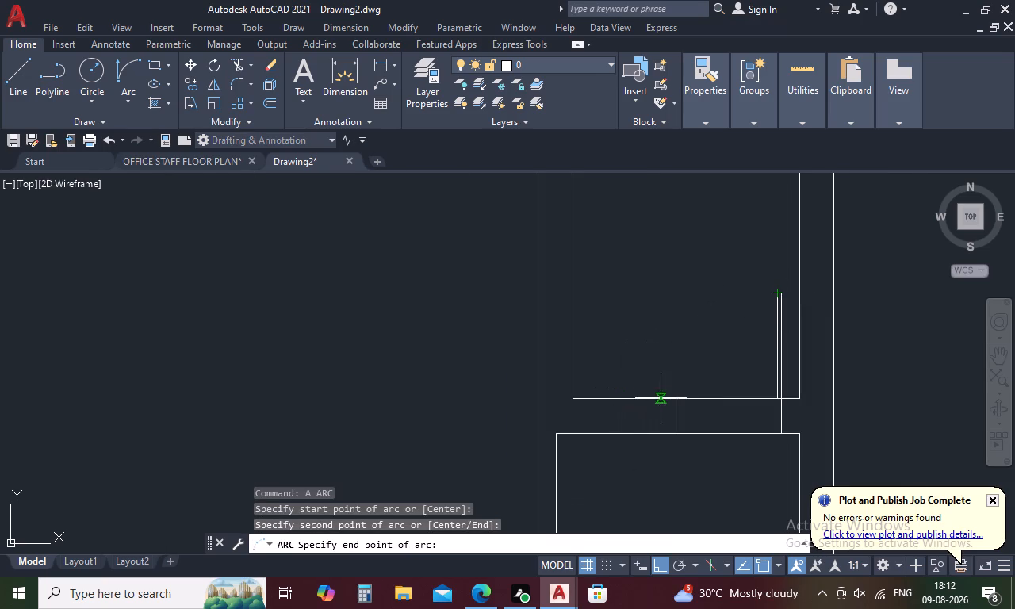
click(672, 400)
key(Escape)
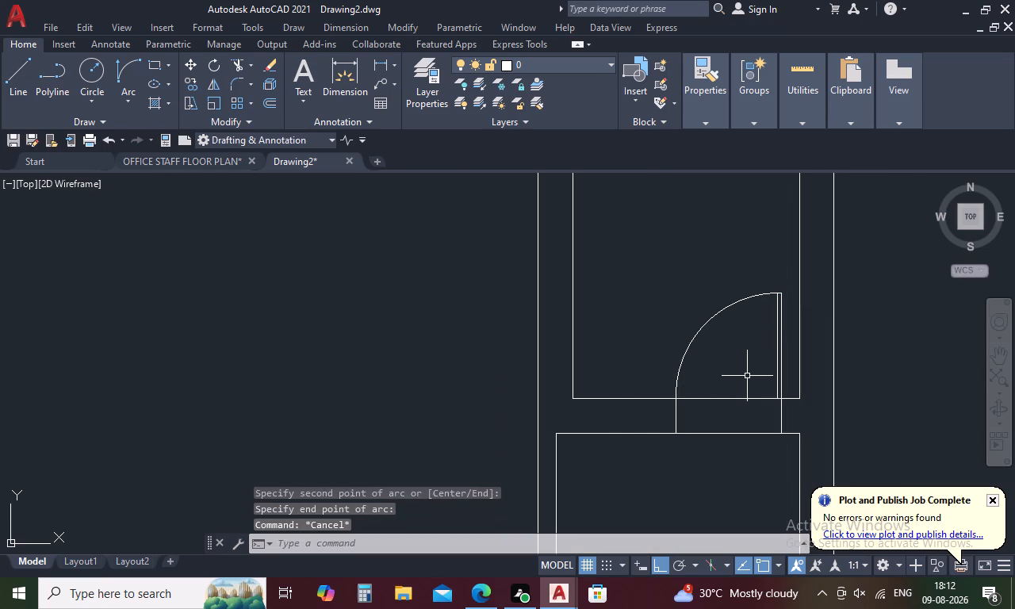
Trim the two wall lines between the jambs to open the doorway between the small southeast rooms.
text(TR)
key(space)
drag(746, 375, 730, 466)
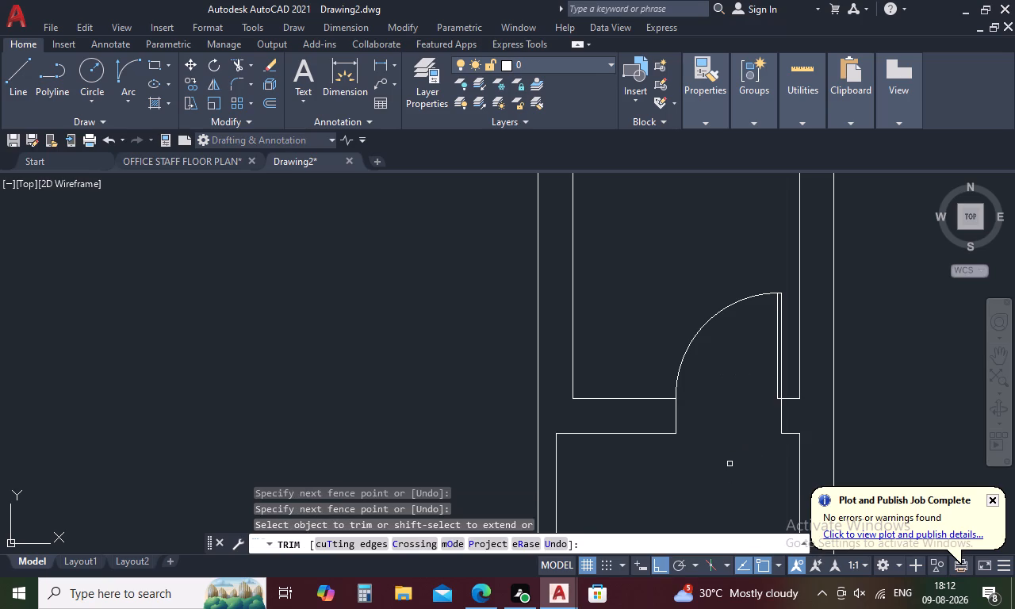
scroll(730, 462, down, 3)
scroll(627, 417, down, 1)
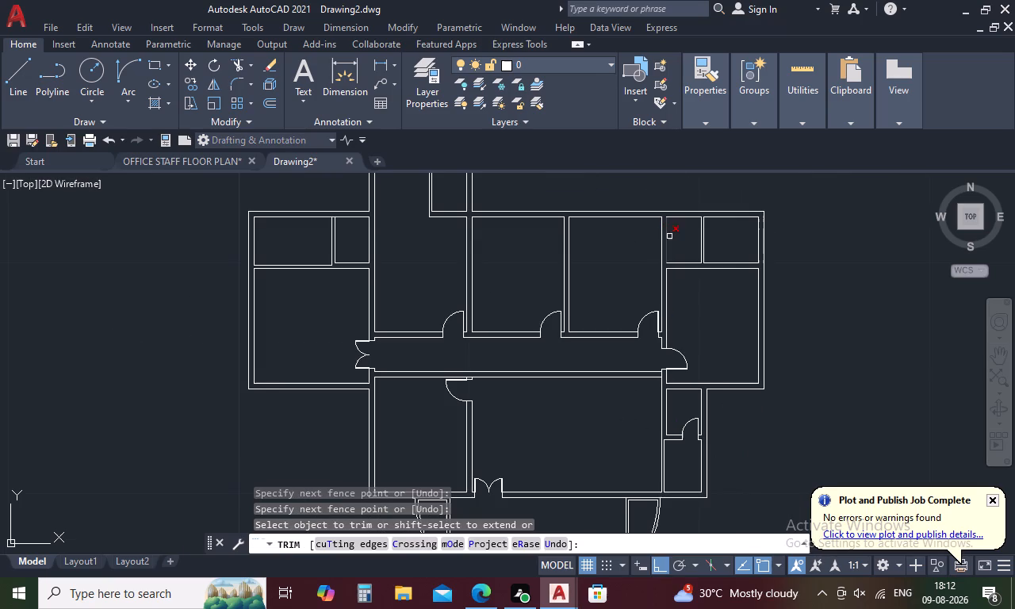
middle_drag(684, 251, 676, 297)
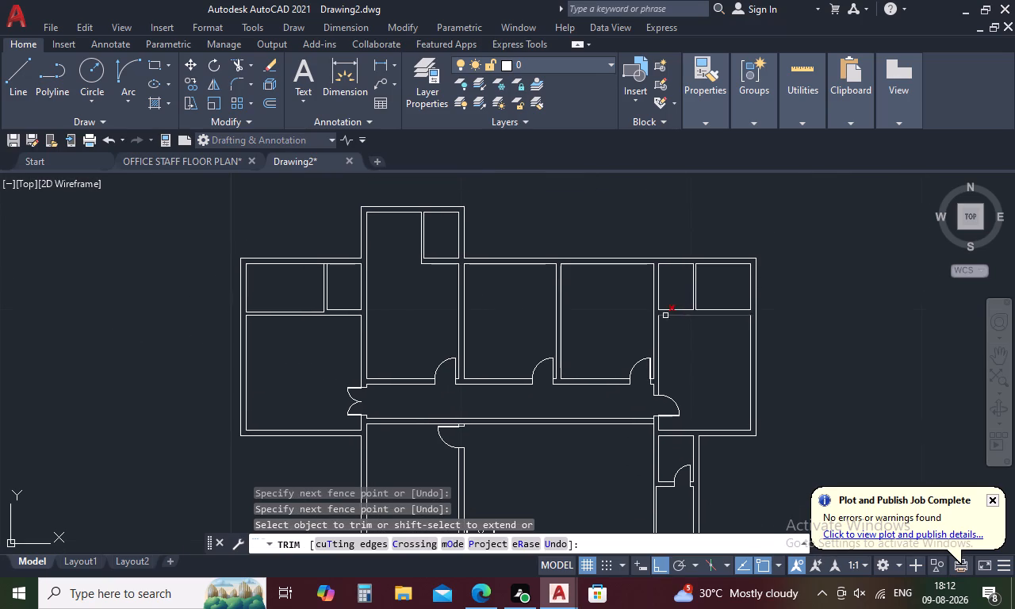
scroll(663, 260, up, 2)
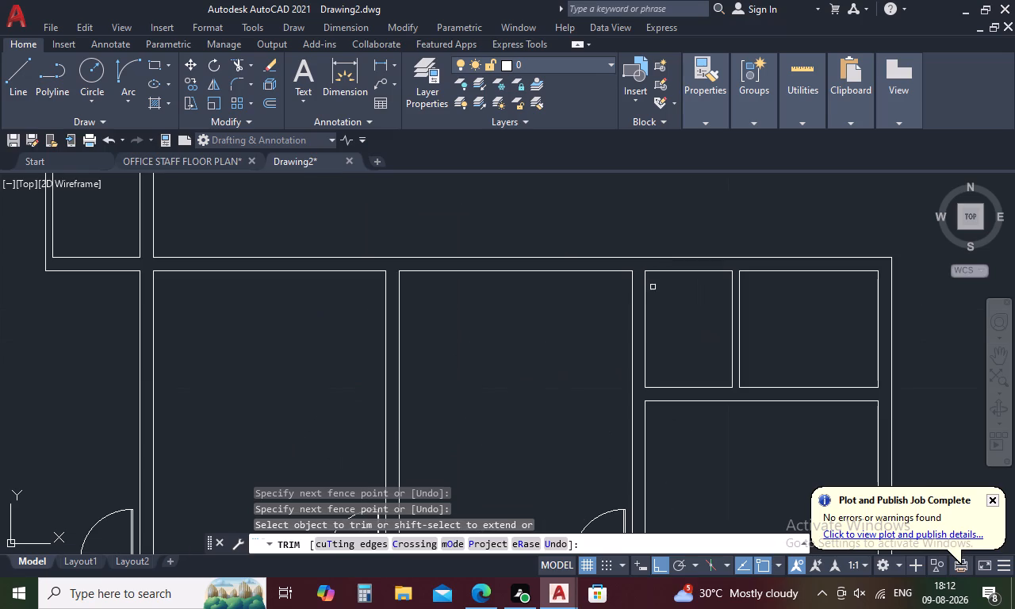
key(Escape)
Draw a jamb line across the west wall of the east wing's northwestern small room, 0.12 south of its northwest inner corner.
text(L TK)
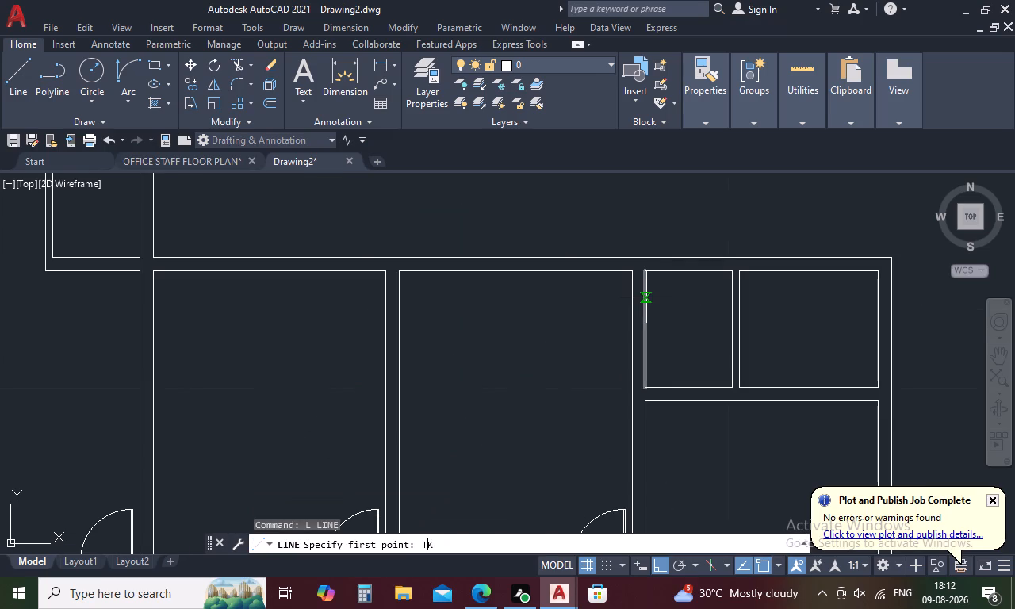
key(space)
click(649, 273)
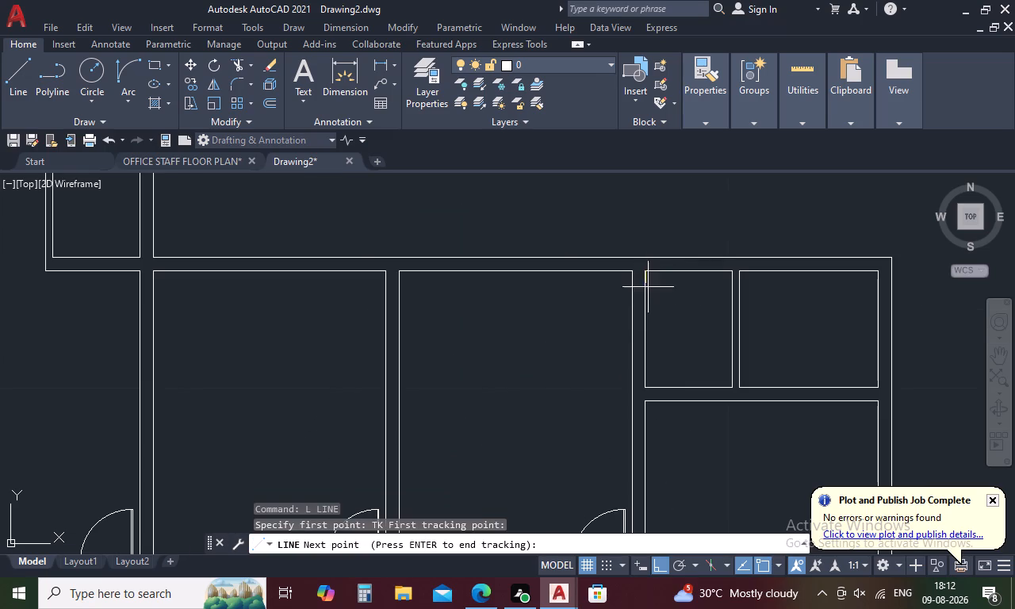
key(period)
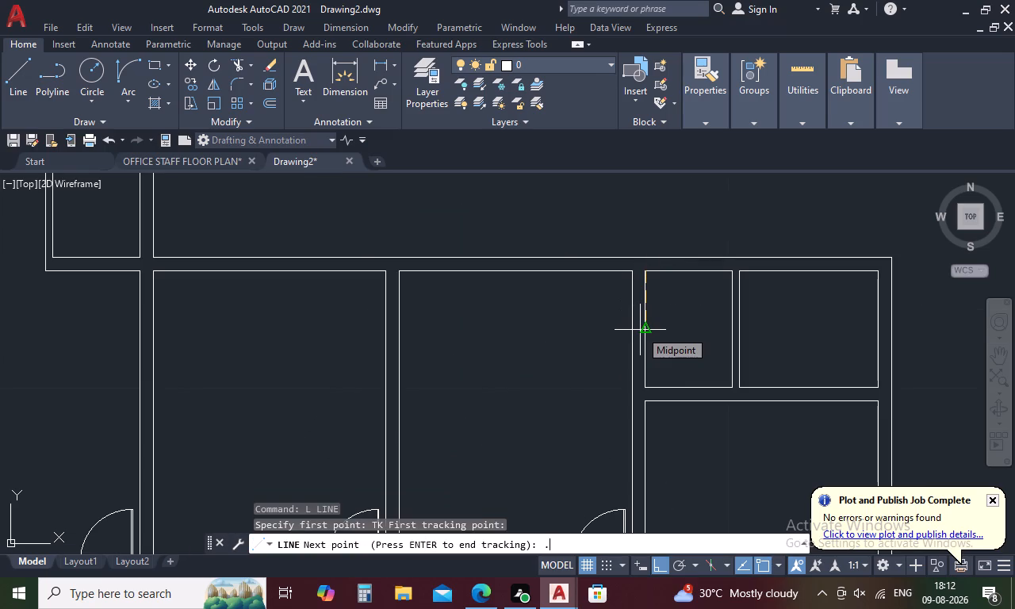
key(BackSpace)
text(.12)
key(space)
key(space)
click(629, 281)
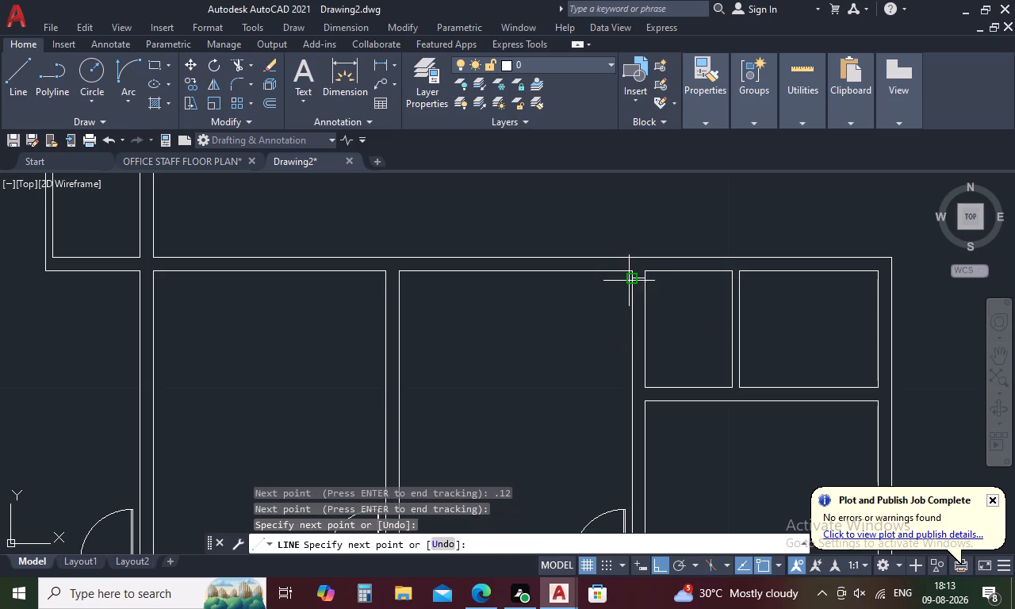
key(Escape)
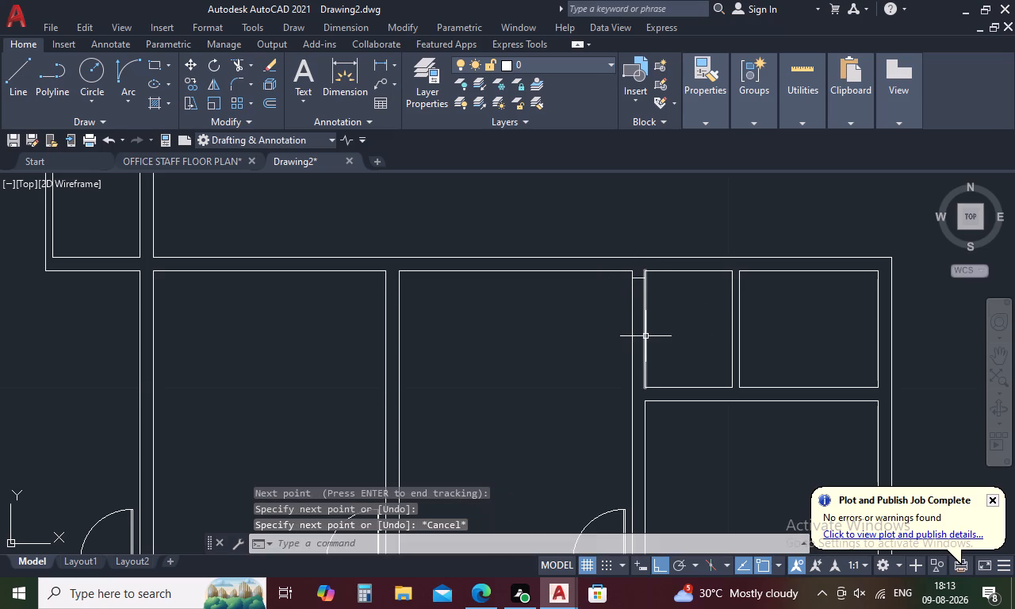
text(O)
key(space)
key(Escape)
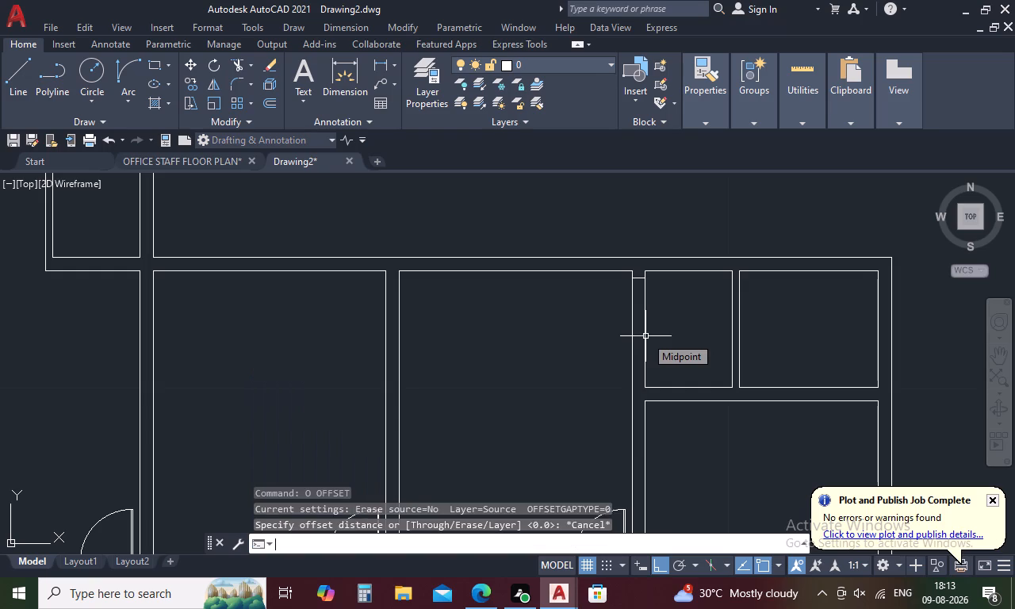
Copy the small southeast rooms' door leaf, swing arc and western jamb from the leaf's base to the new jamb line's east end.
scroll(645, 336, down, 2)
middle_drag(658, 435, 672, 252)
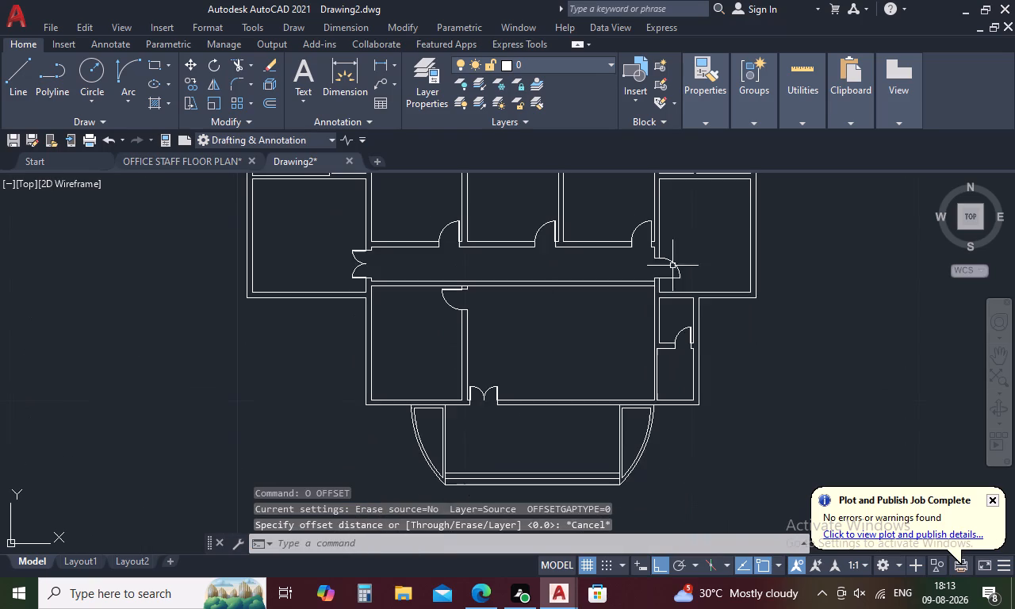
scroll(680, 338, up, 3)
drag(707, 315, 707, 316)
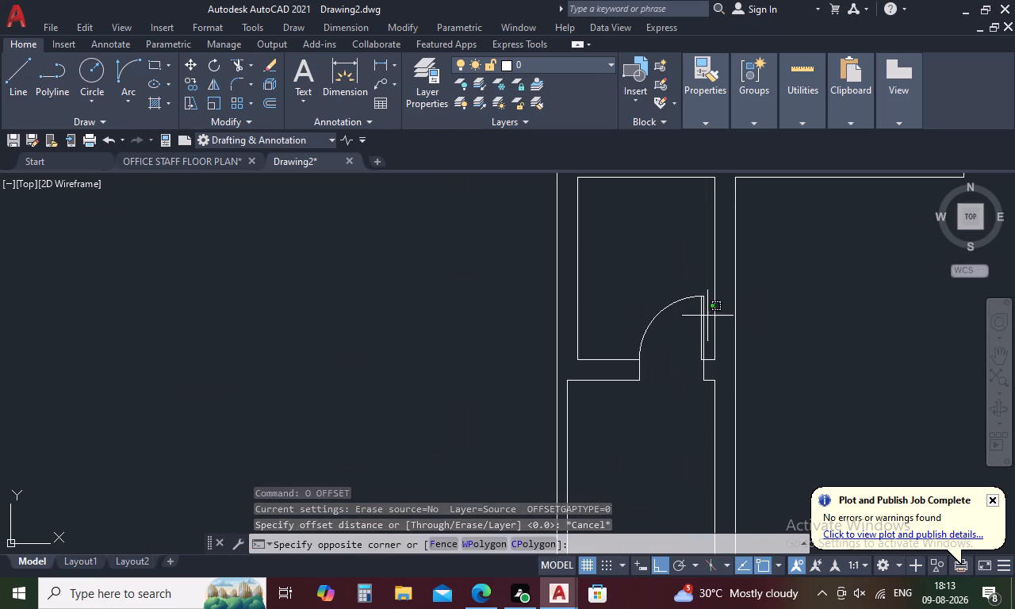
drag(707, 316, 591, 322)
click(639, 373)
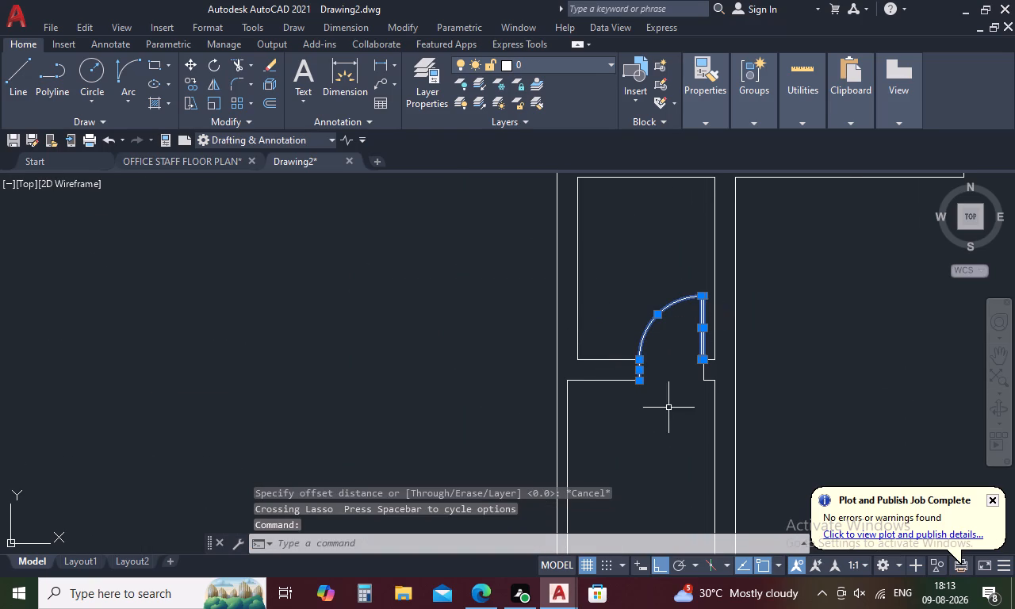
right_click(670, 408)
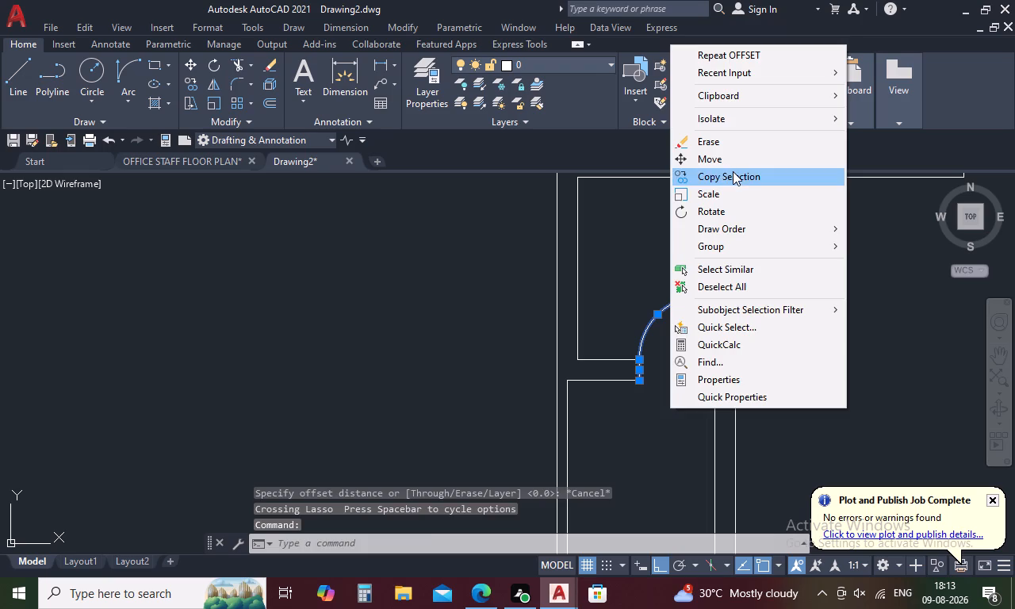
click(733, 173)
scroll(704, 360, up, 3)
click(687, 356)
scroll(687, 356, down, 4)
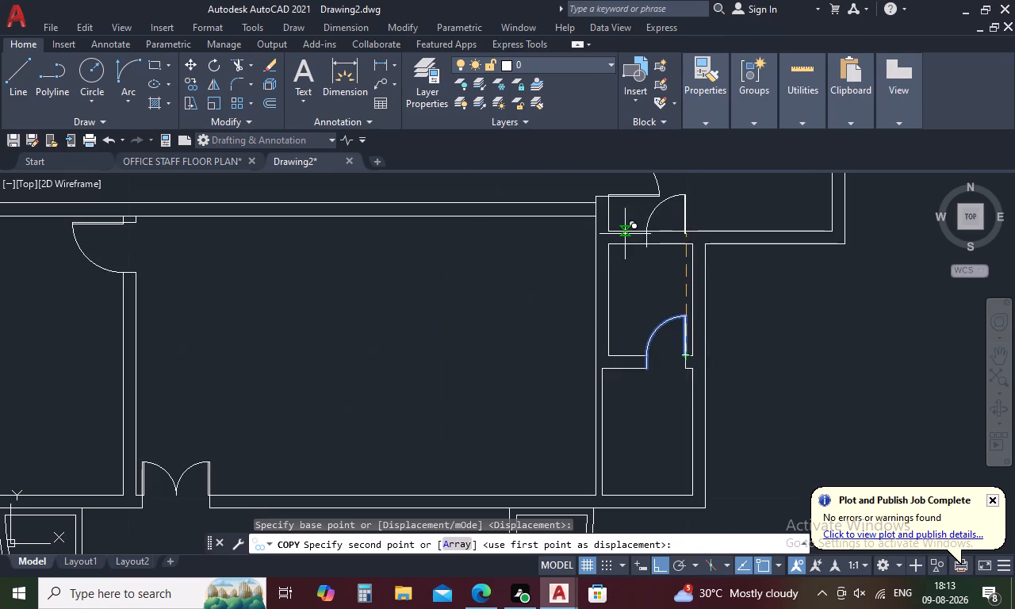
middle_drag(625, 234, 642, 454)
middle_drag(613, 239, 626, 450)
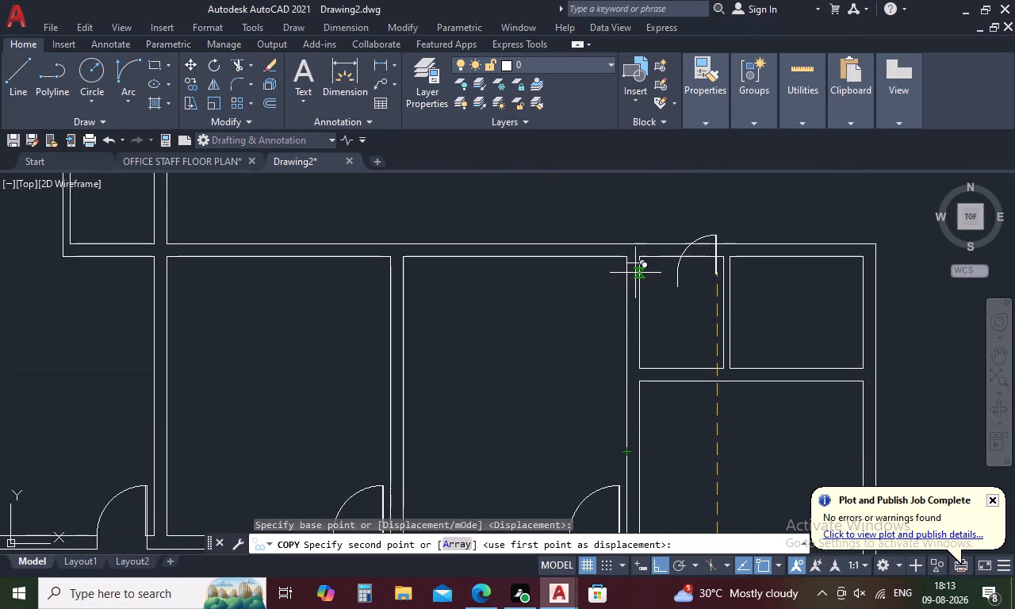
scroll(638, 266, up, 3)
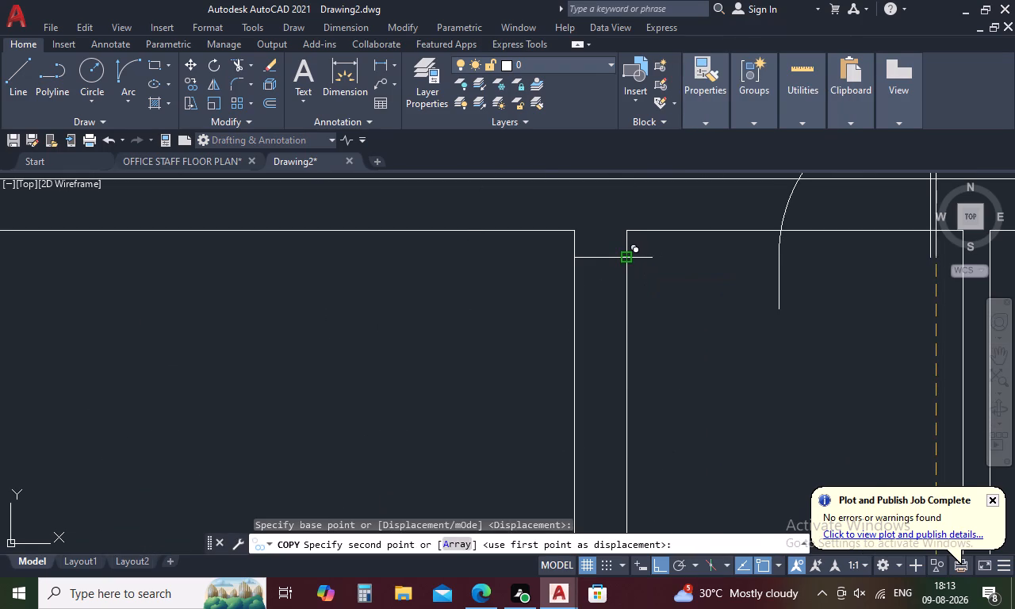
scroll(623, 260, up, 4)
click(608, 251)
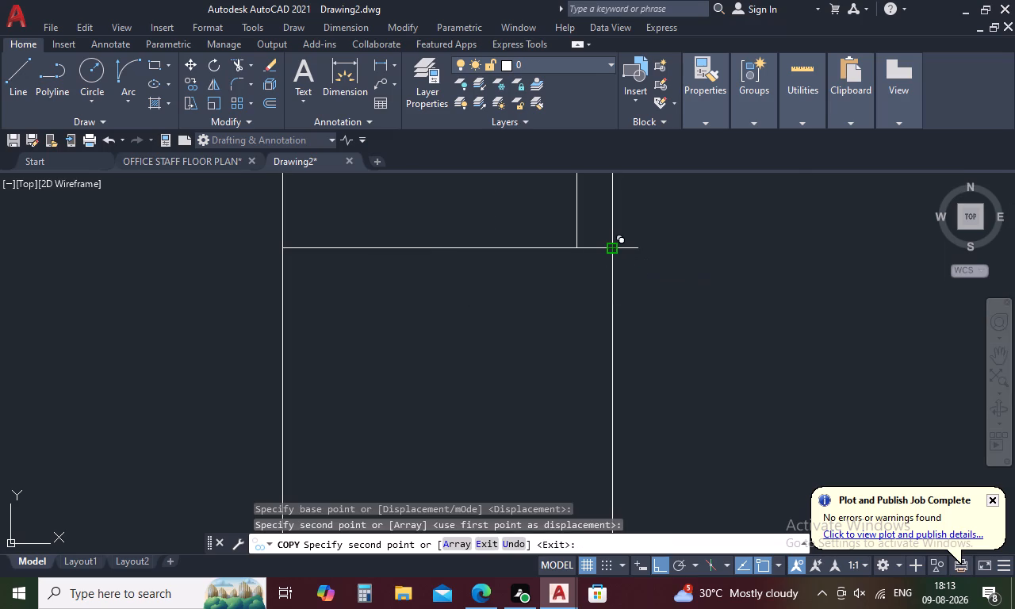
scroll(635, 312, down, 6)
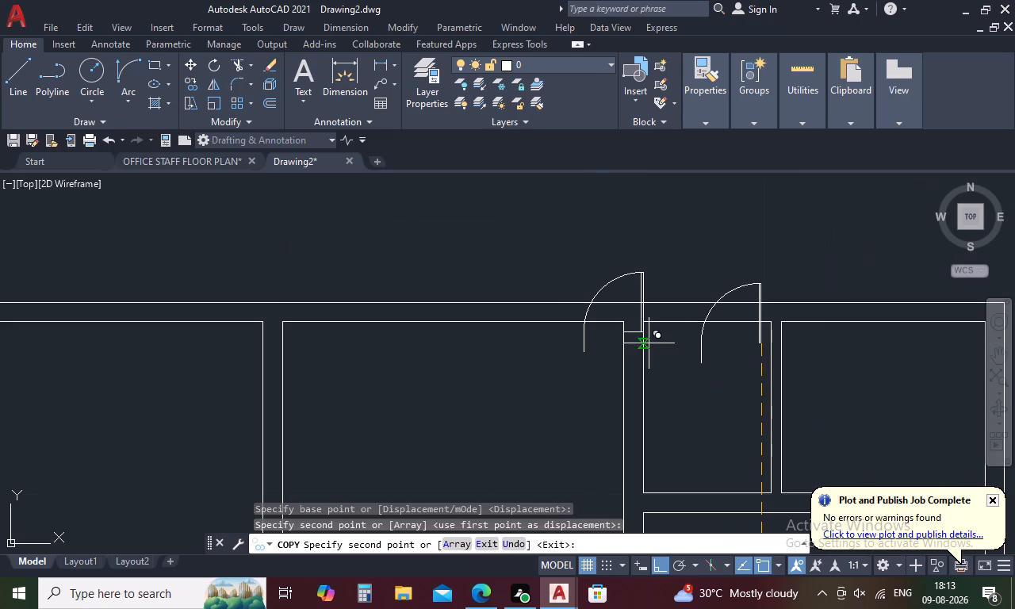
key(Escape)
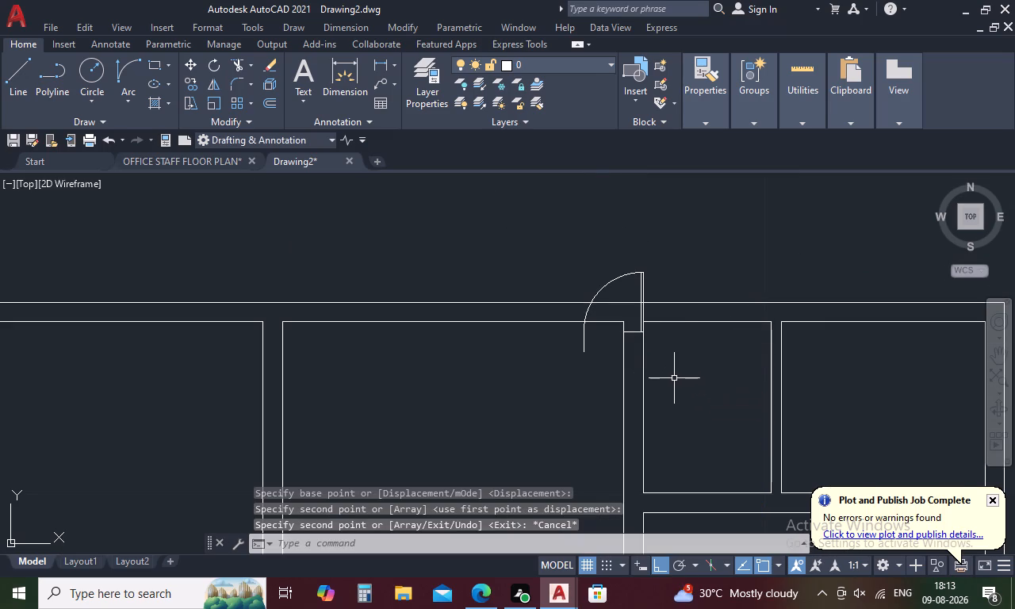
Rotate the copied door and its jamb line 90 degrees clockwise about the new jamb line's east end.
drag(655, 278, 552, 275)
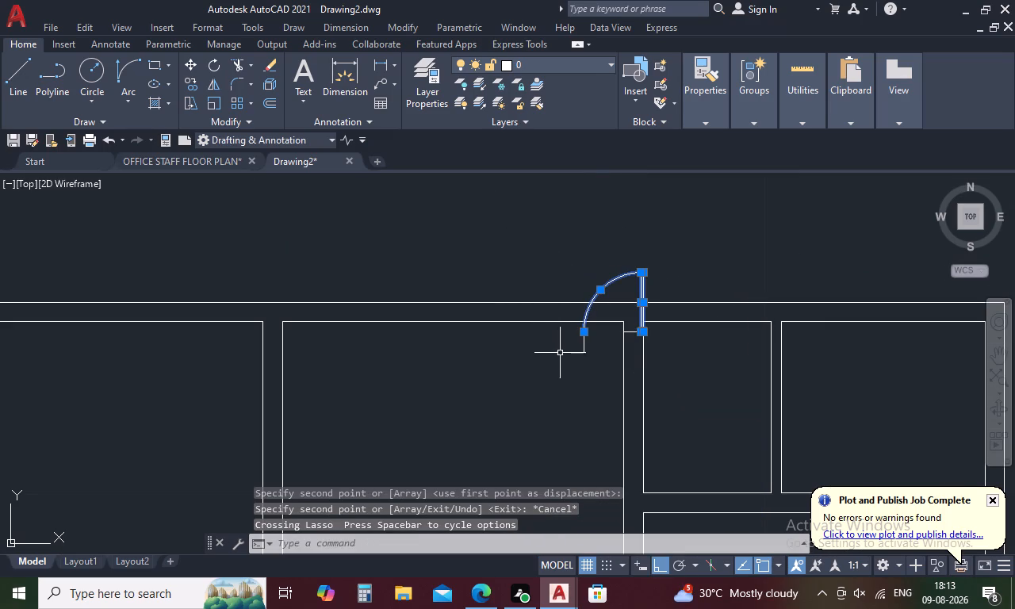
click(583, 342)
right_click(605, 360)
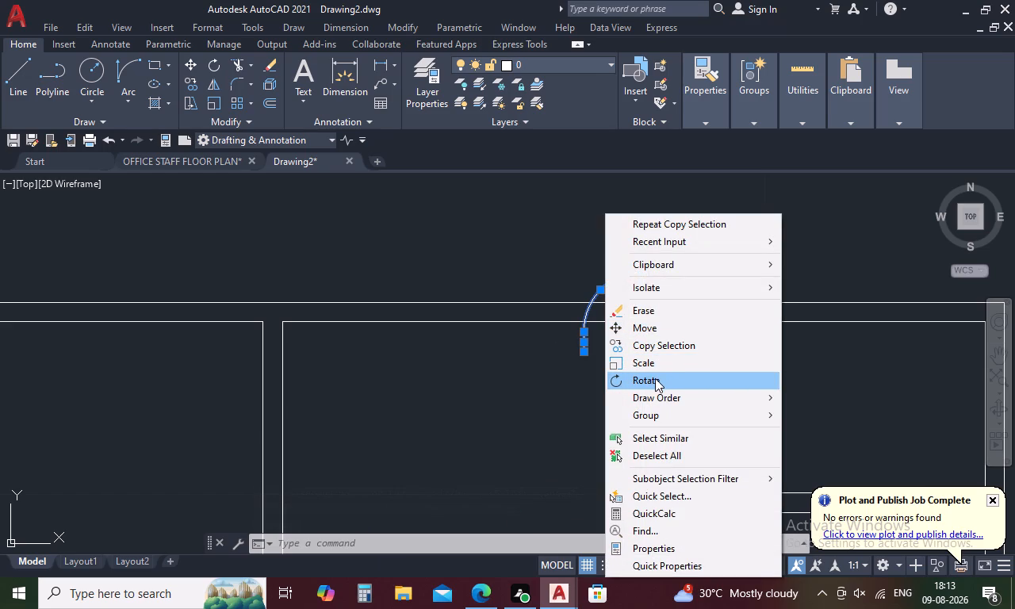
click(655, 378)
click(643, 335)
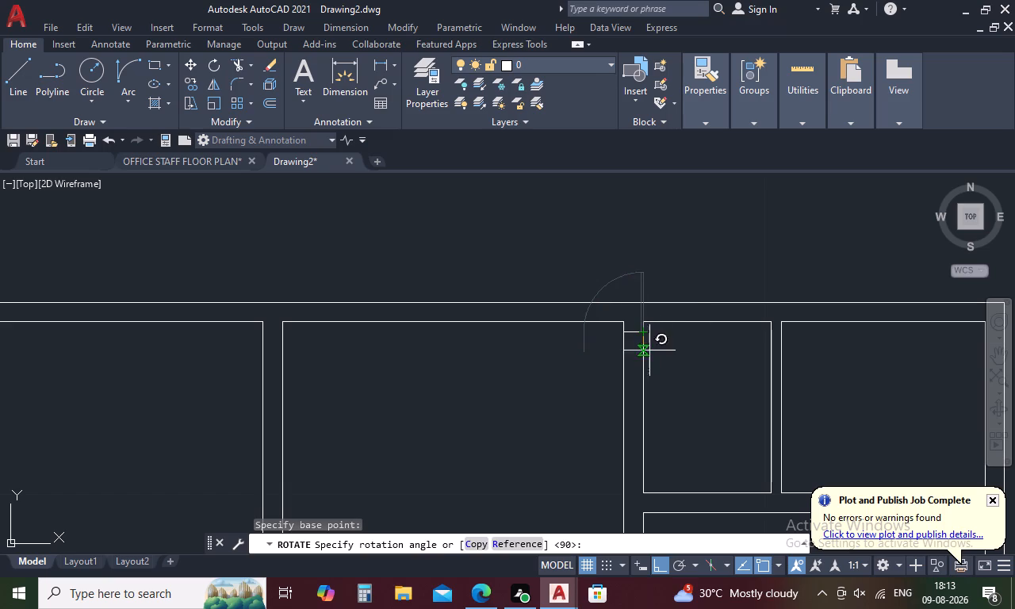
click(633, 382)
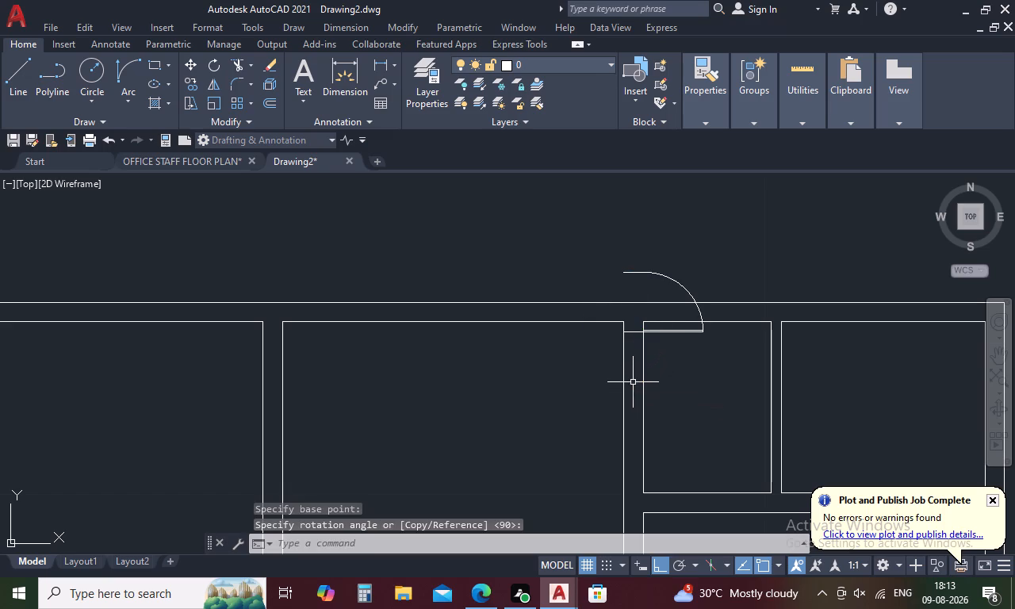
Mirror the rotated door and its jamb line southward about the door leaf's horizontal line, erasing the source objects.
drag(712, 266, 587, 269)
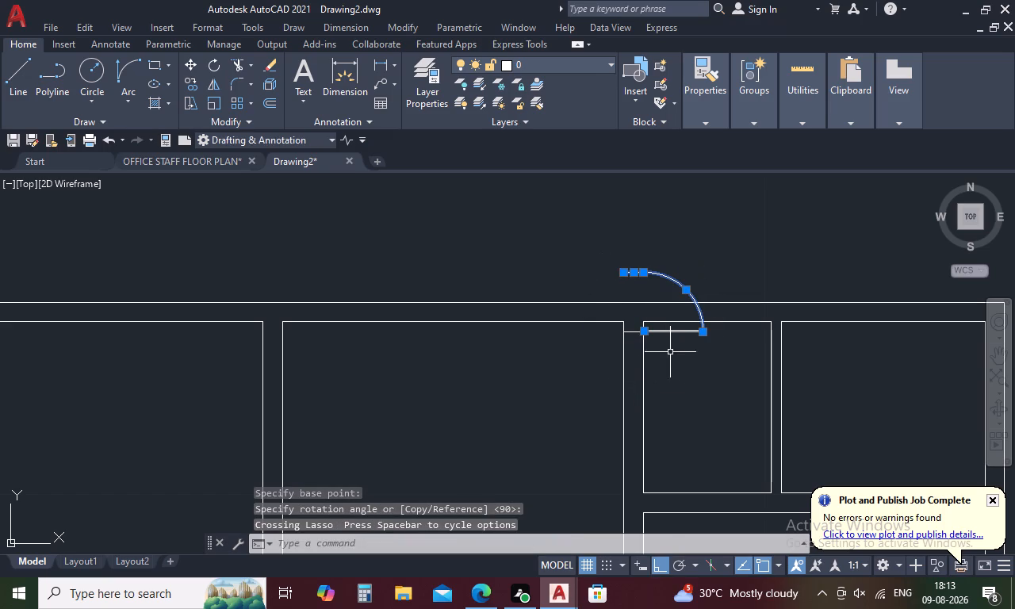
drag(678, 327, 667, 369)
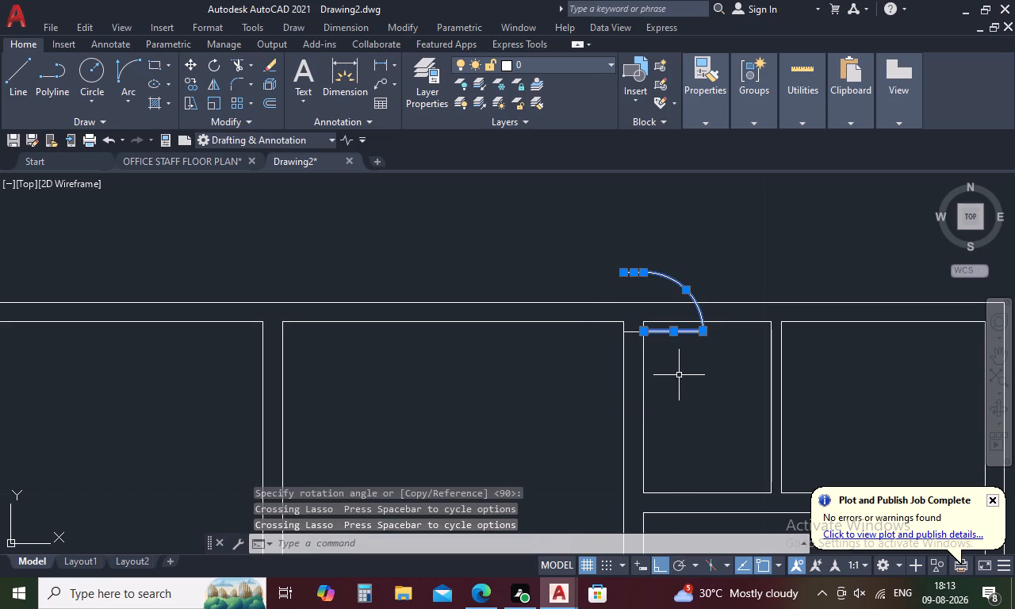
right_click(679, 375)
key(Escape)
text(MI)
key(space)
click(644, 332)
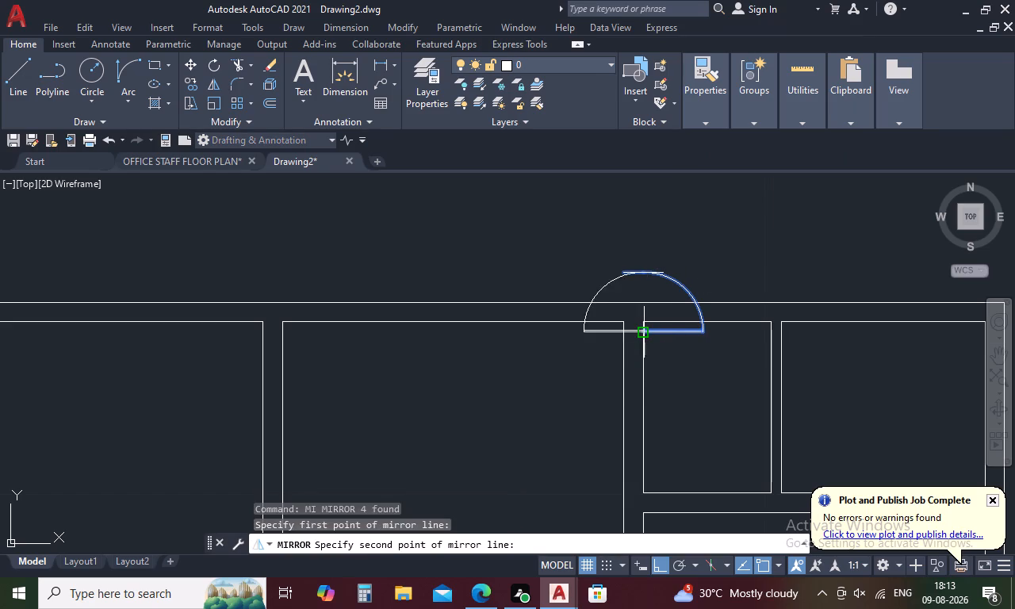
scroll(709, 338, up, 2)
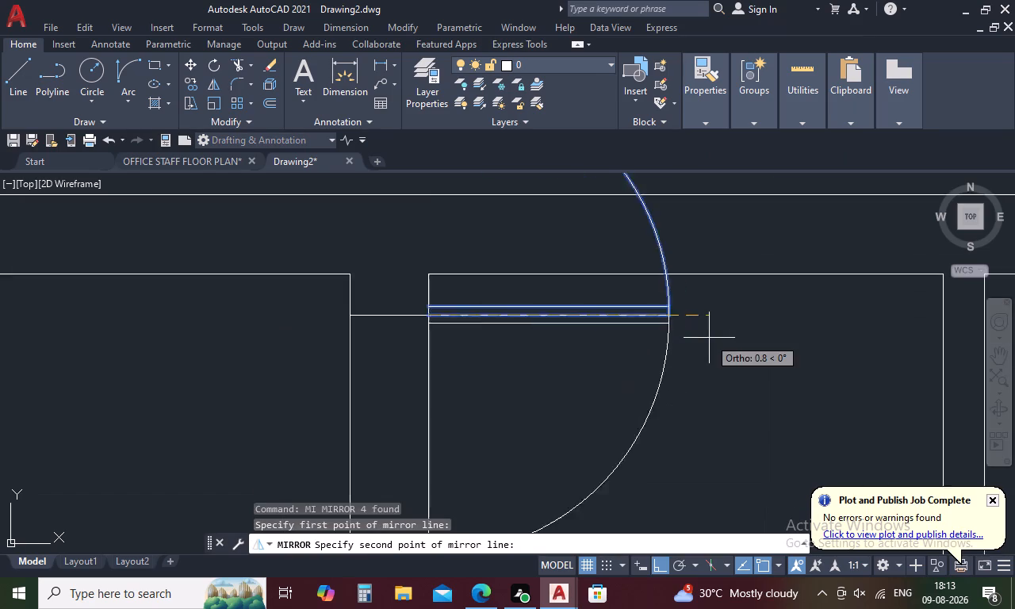
scroll(709, 338, up, 2)
click(642, 305)
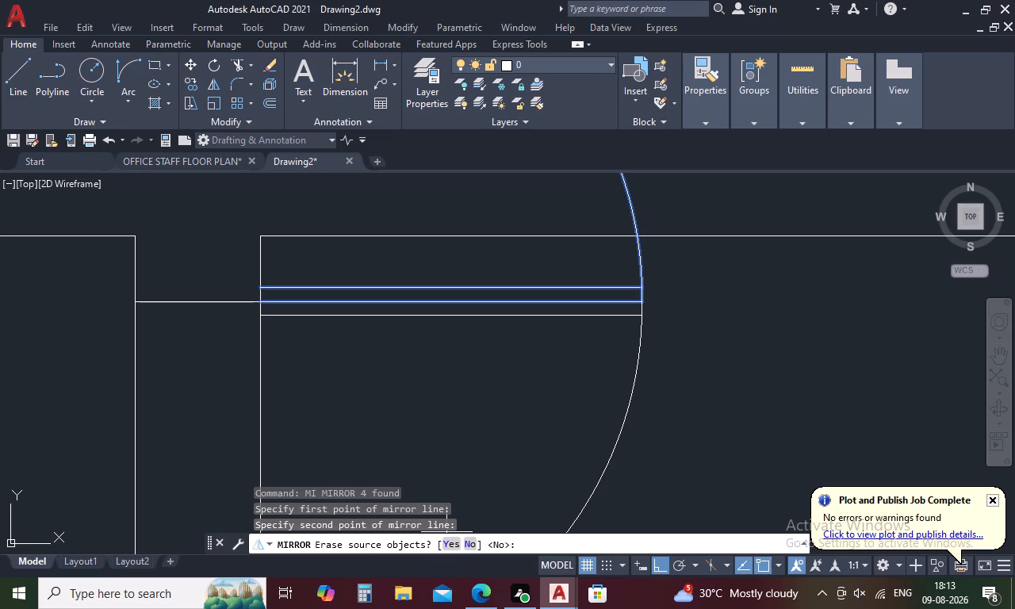
click(452, 542)
scroll(580, 387, down, 4)
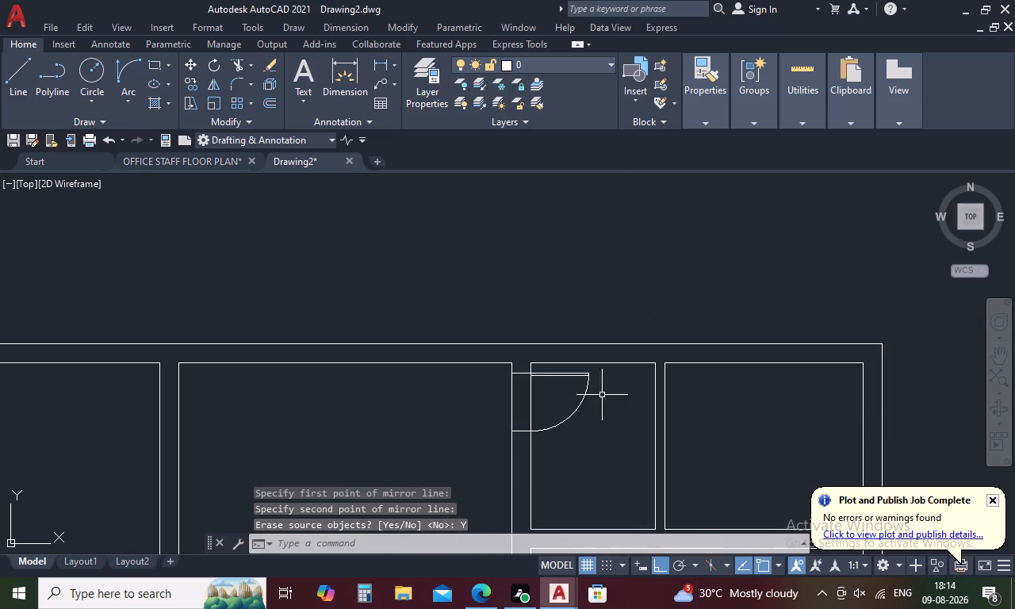
Draw a jamb line across the west wall of the northern projection's small room, 0.12 south of its northwest inner corner.
middle_drag(628, 404, 738, 327)
text(L TK)
key(space)
middle_drag(668, 400, 917, 394)
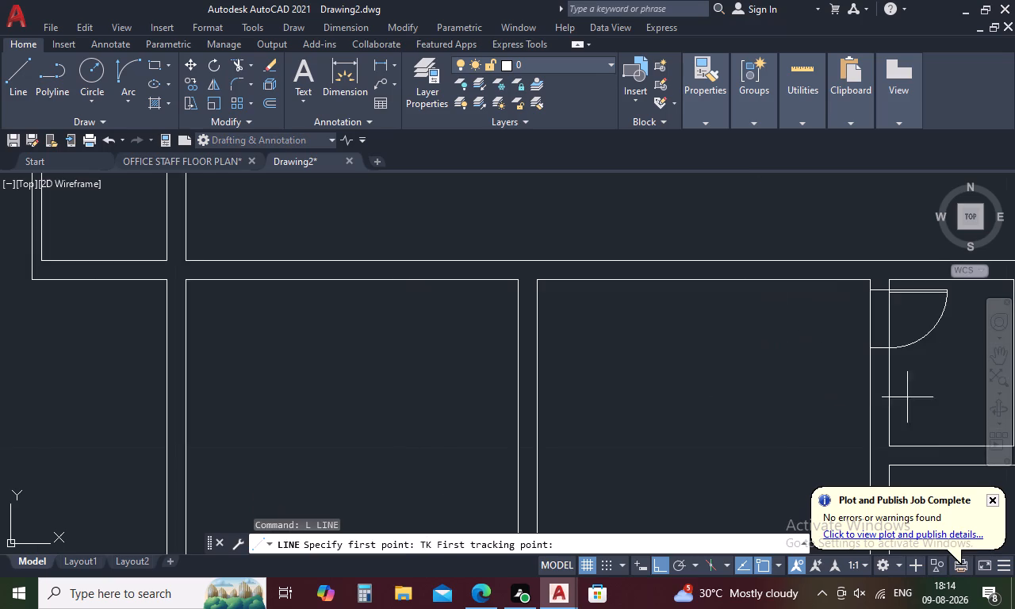
scroll(657, 366, down, 2)
middle_drag(533, 352, 682, 370)
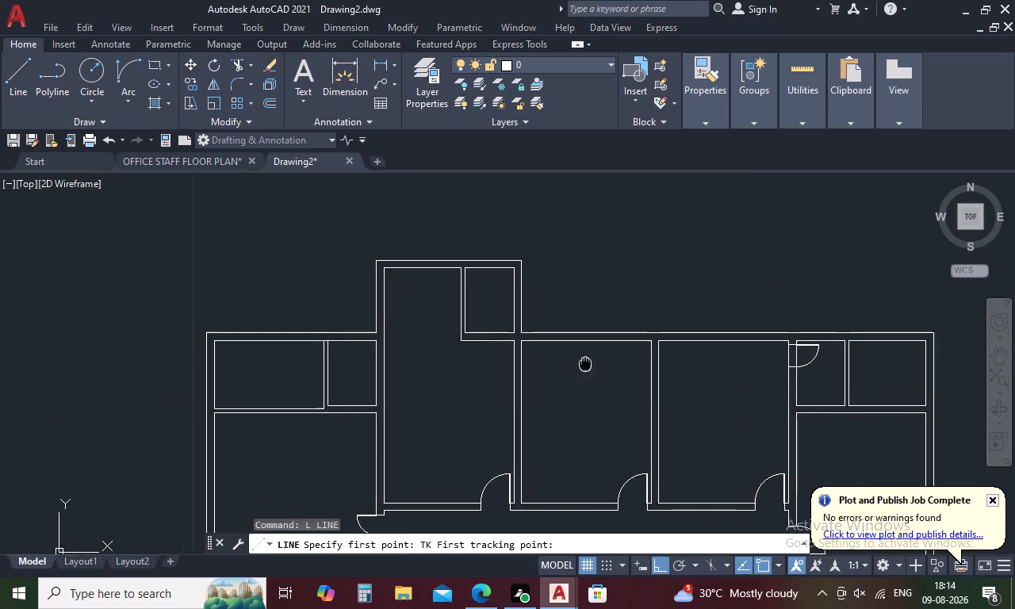
middle_drag(682, 370, 690, 370)
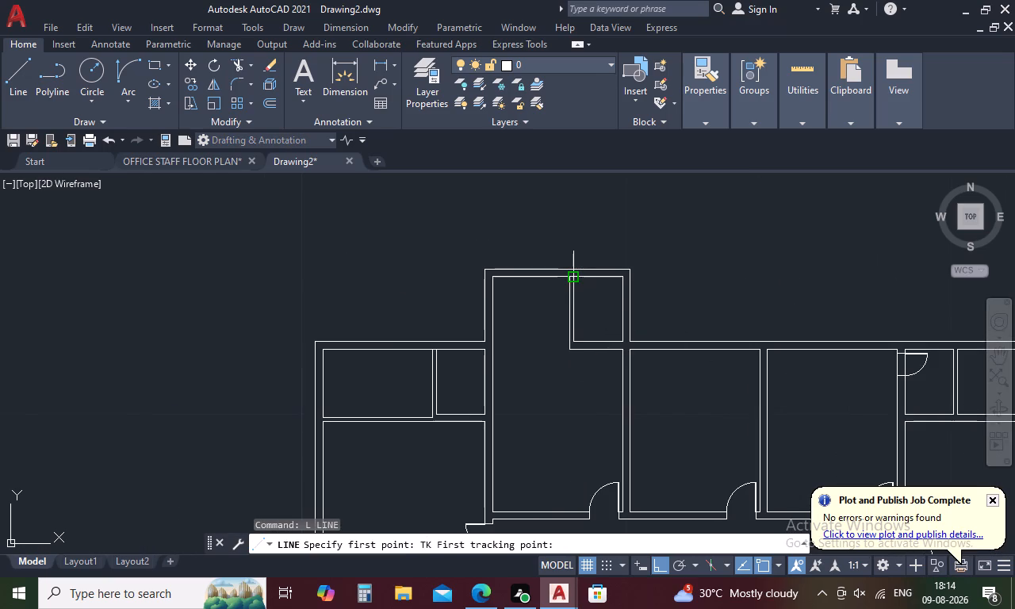
scroll(573, 278, up, 4)
click(553, 271)
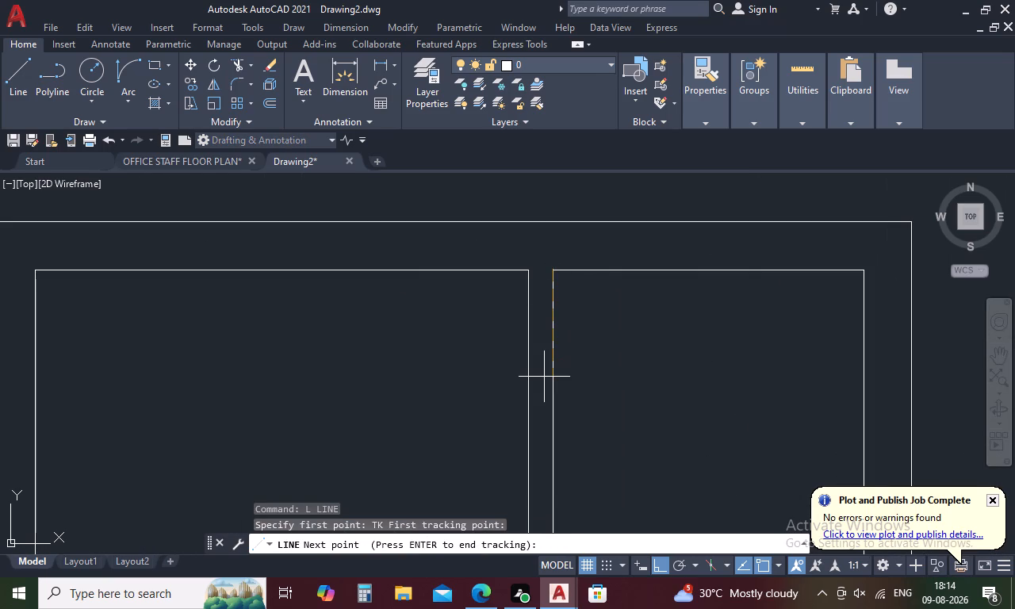
key(period)
text(12)
key(space)
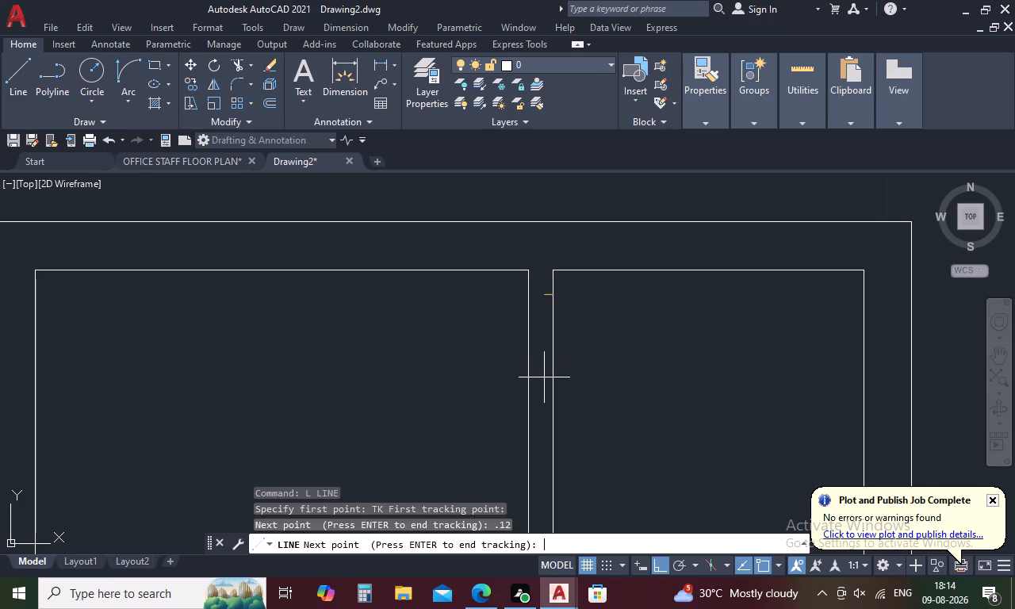
key(space)
click(525, 296)
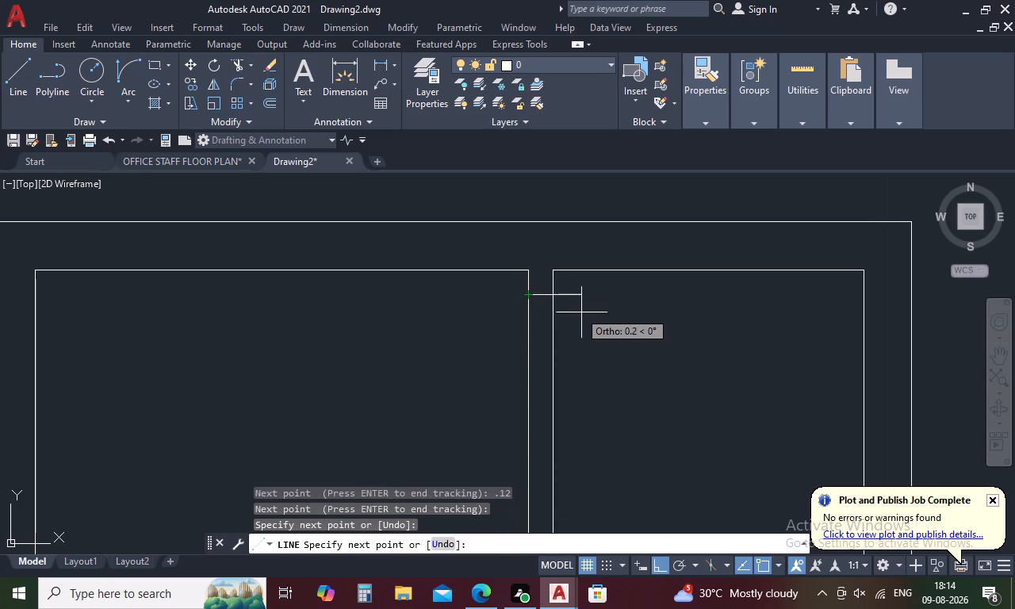
key(Escape)
Draw a jamb line across the partition between the west wing's two northern rooms, 0.12 south of the smaller room's northwest inner corner.
scroll(593, 320, down, 3)
middle_drag(556, 358, 722, 241)
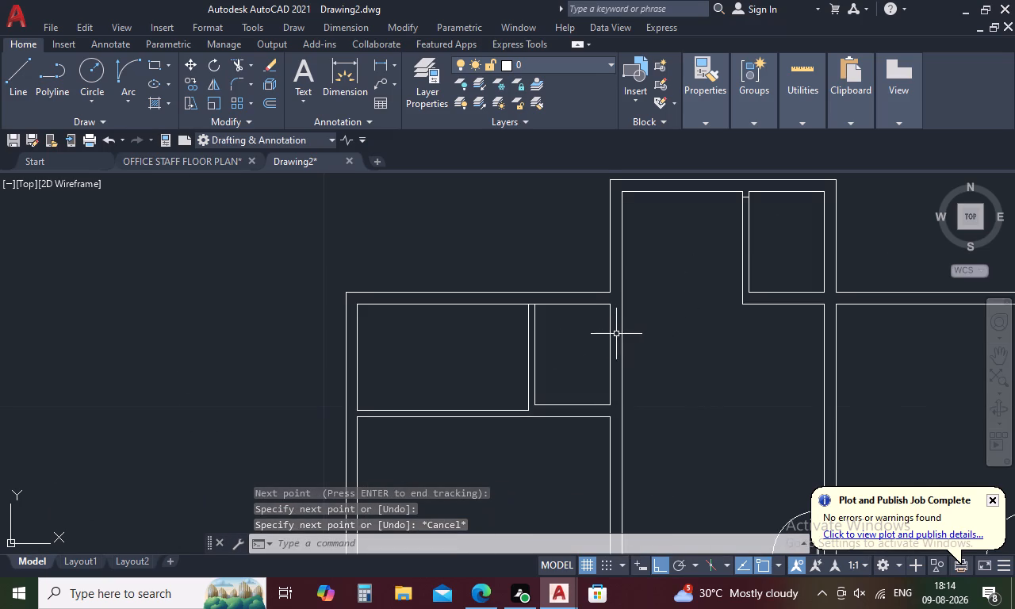
key(l)
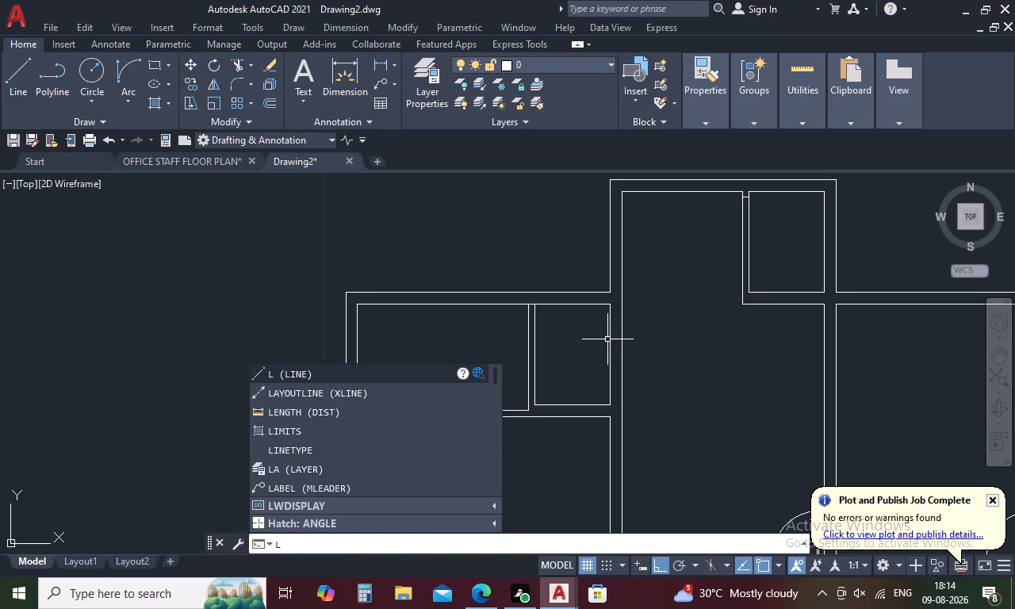
key(space)
text(TK)
key(space)
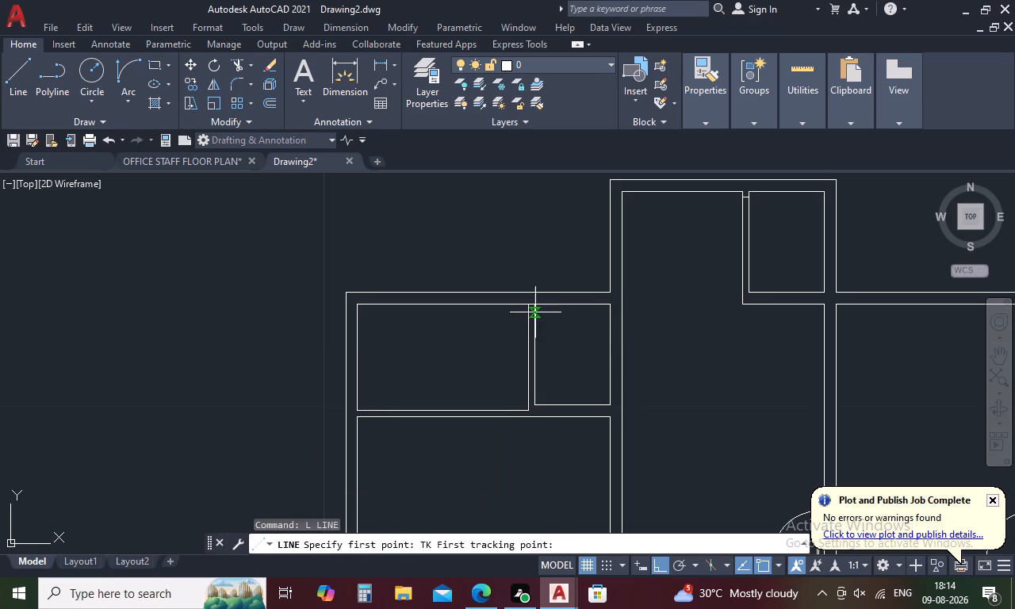
click(532, 305)
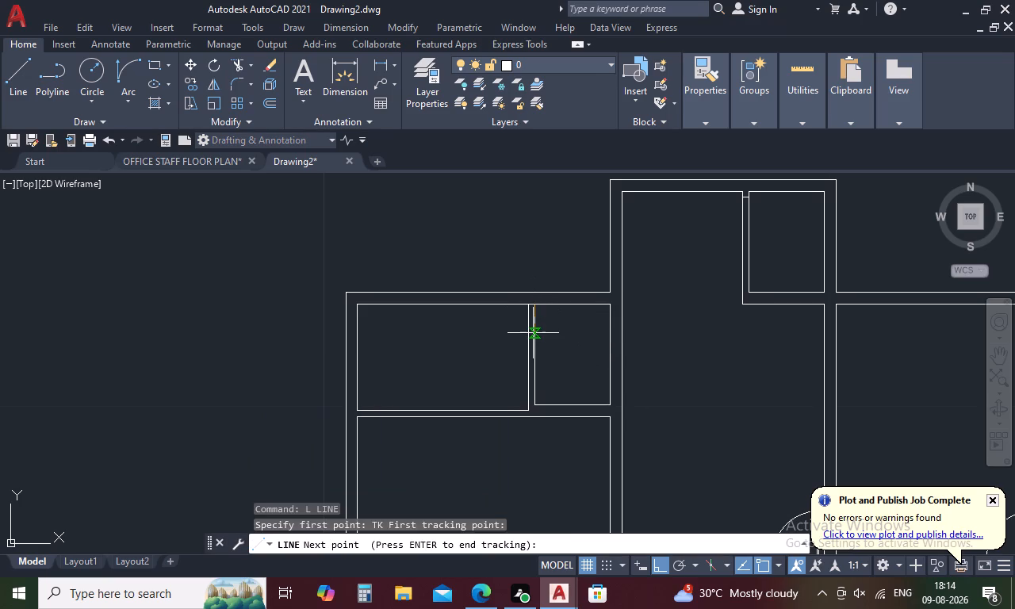
scroll(533, 336, up, 3)
text(.12)
key(space)
key(space)
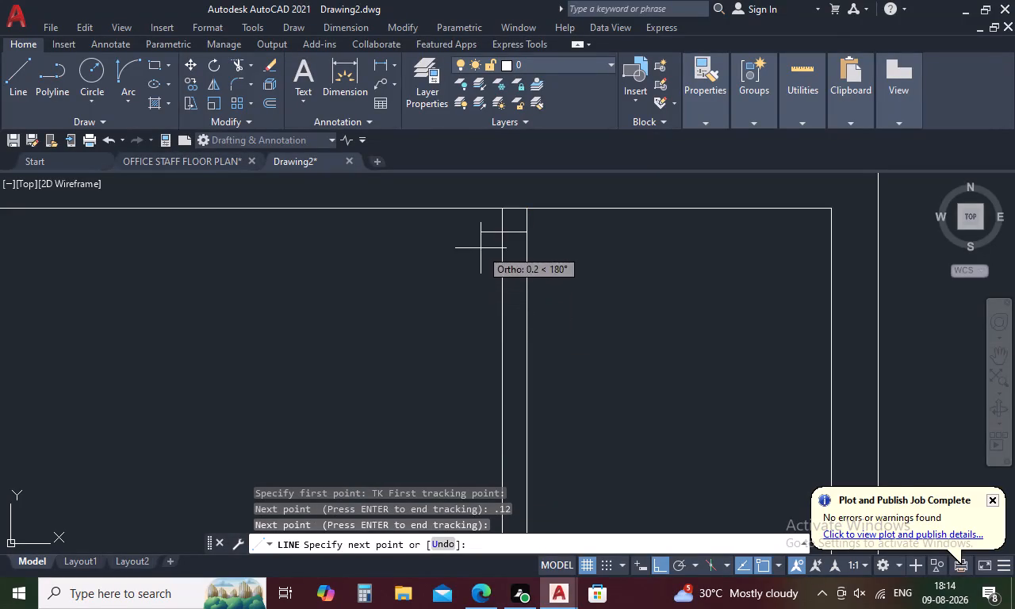
click(503, 232)
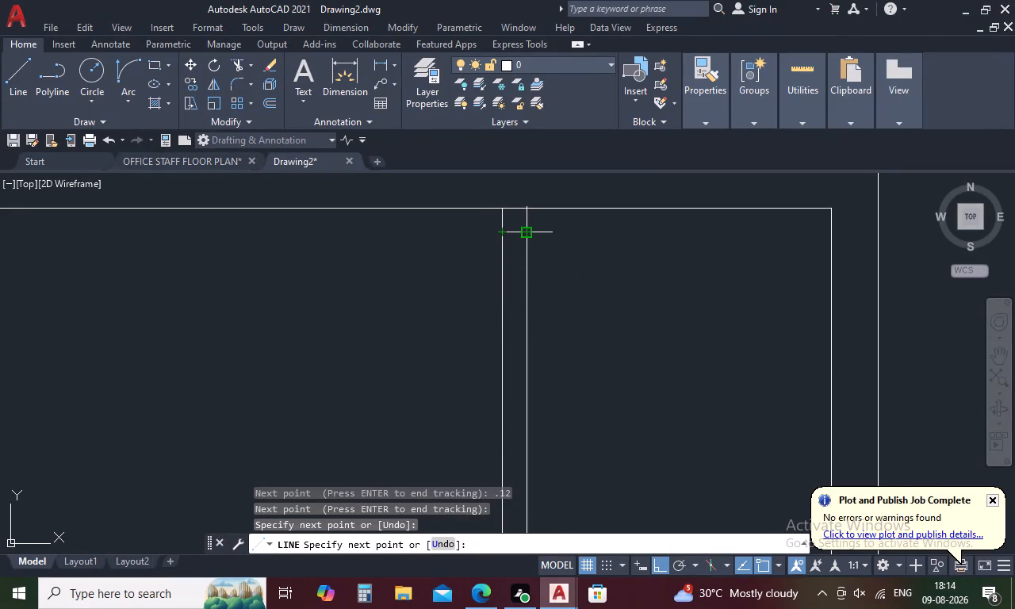
key(Escape)
Trim the short wall line closing the north end of the partition between the west wing's northern rooms.
key(t)
text(R)
key(space)
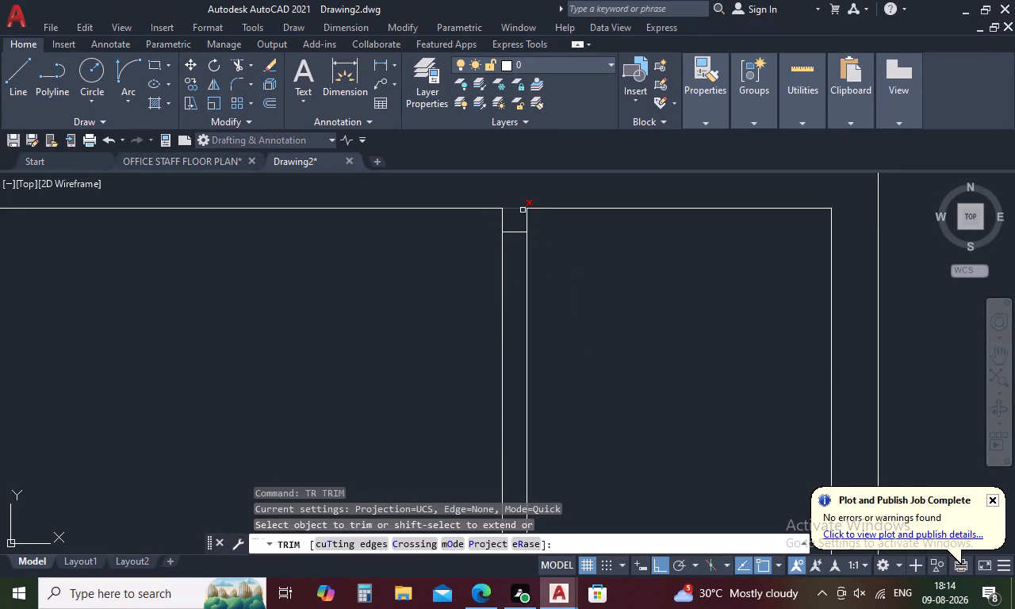
click(519, 210)
scroll(519, 210, down, 4)
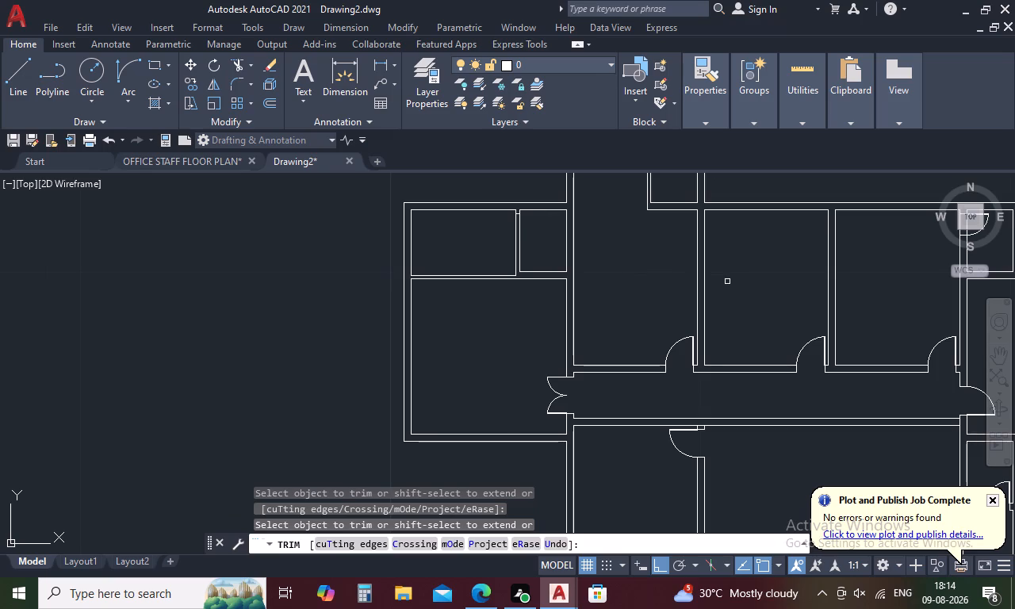
middle_drag(734, 282, 563, 377)
key(Escape)
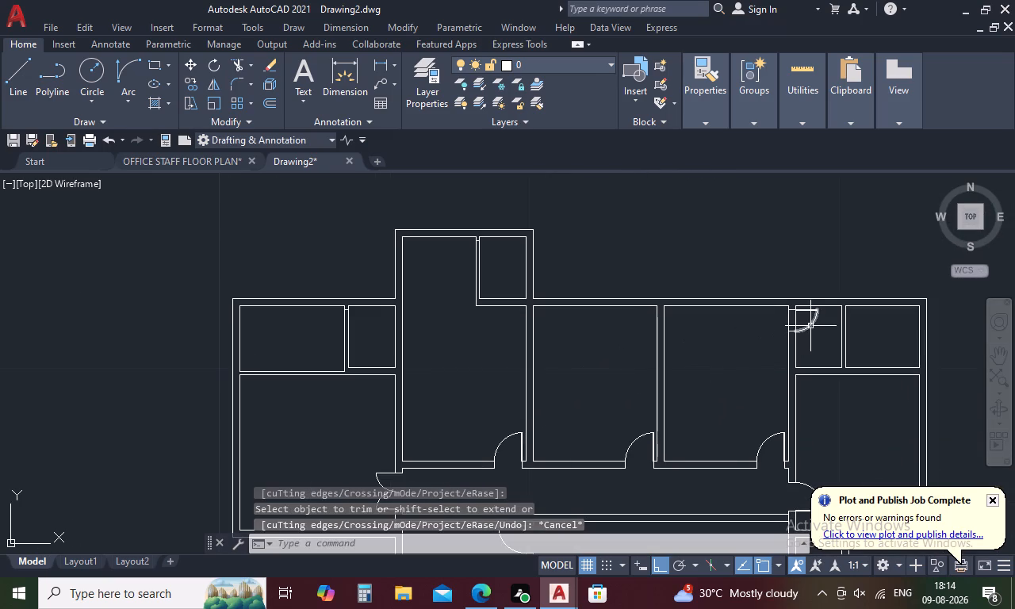
Copy the east wing small room's door and southern jamb from the leaf's hinge corner to the northern projection jamb line's east end.
scroll(816, 315, up, 5)
drag(810, 298, 747, 432)
middle_drag(617, 407, 676, 327)
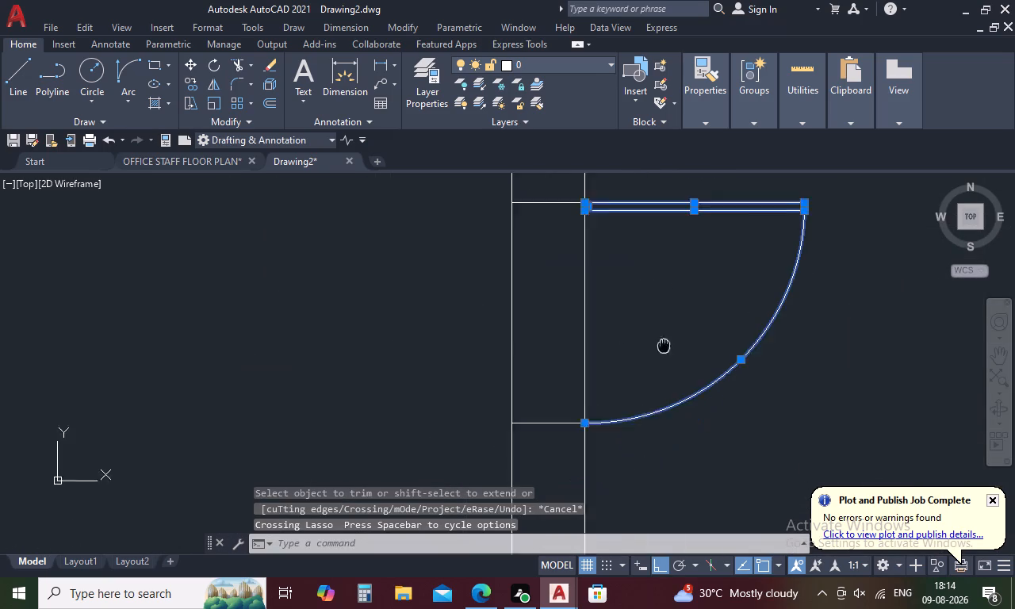
middle_drag(676, 327, 703, 298)
drag(606, 339, 581, 416)
scroll(605, 339, down, 3)
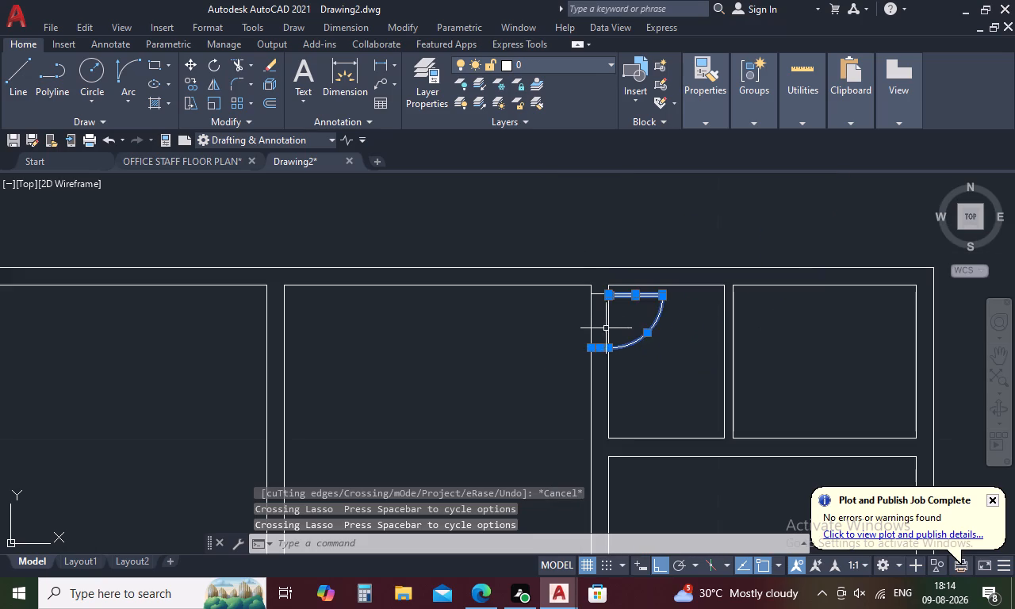
right_click(624, 320)
click(683, 344)
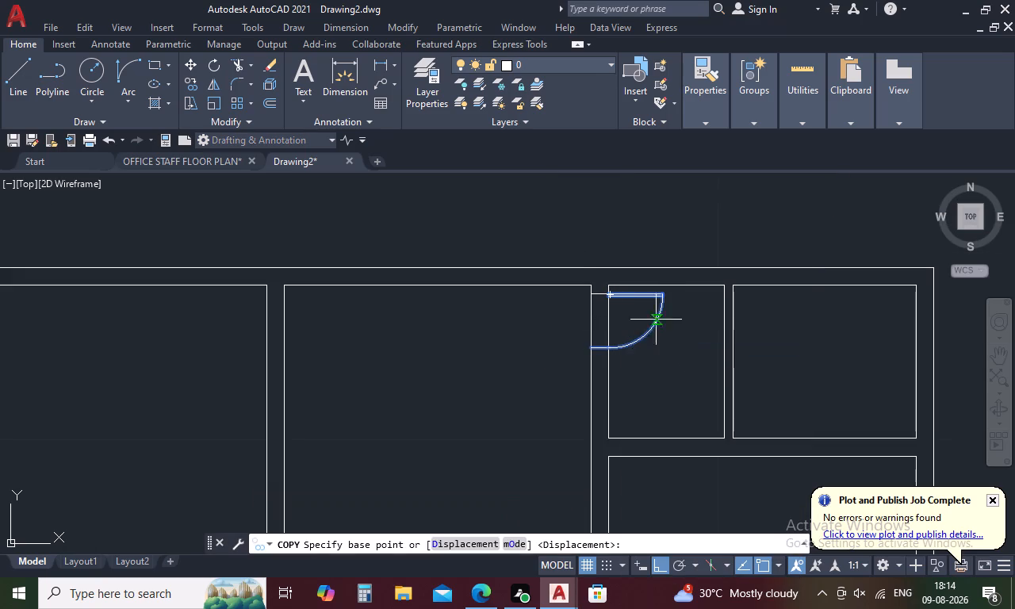
scroll(621, 294, up, 4)
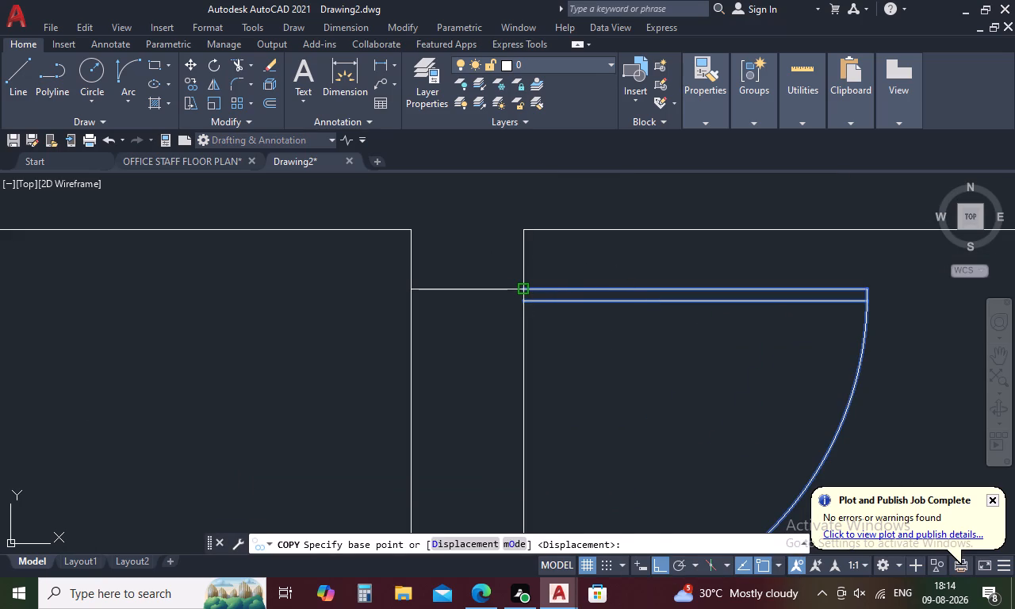
click(523, 291)
scroll(523, 291, down, 4)
middle_drag(423, 306, 733, 340)
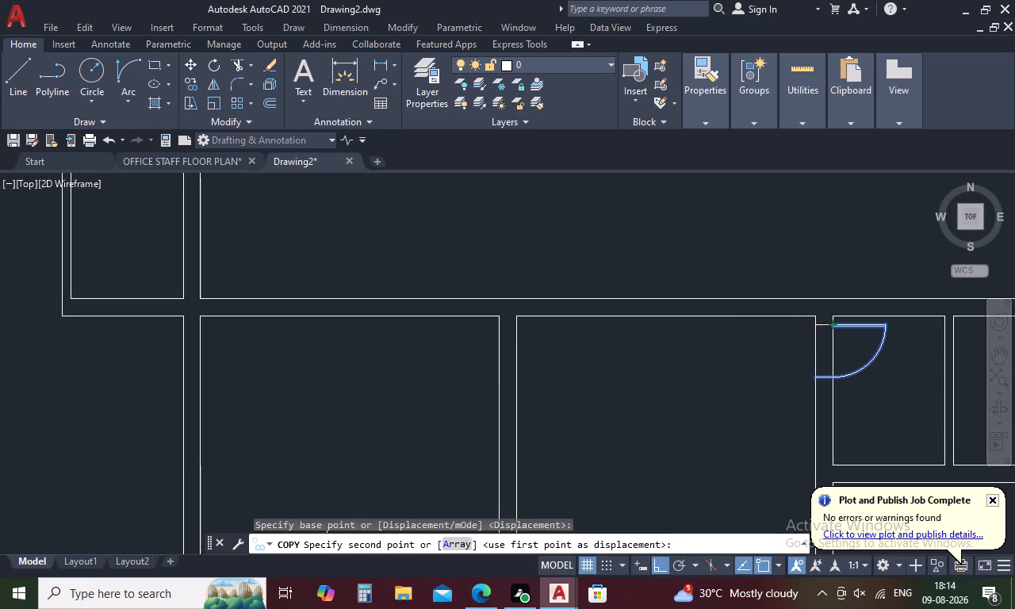
middle_drag(423, 353, 742, 336)
scroll(702, 347, down, 2)
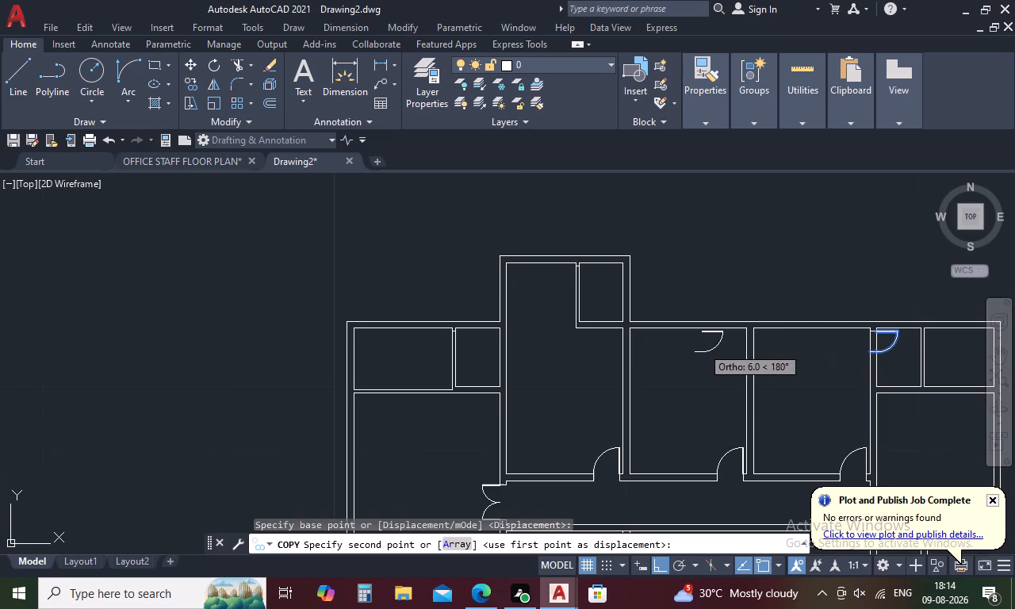
scroll(576, 273, up, 3)
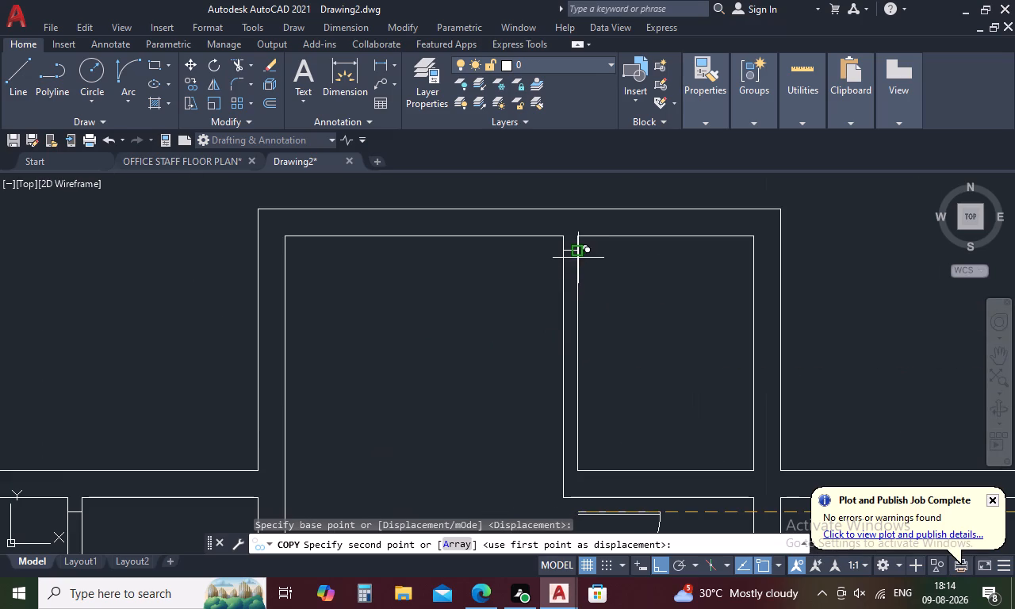
click(580, 254)
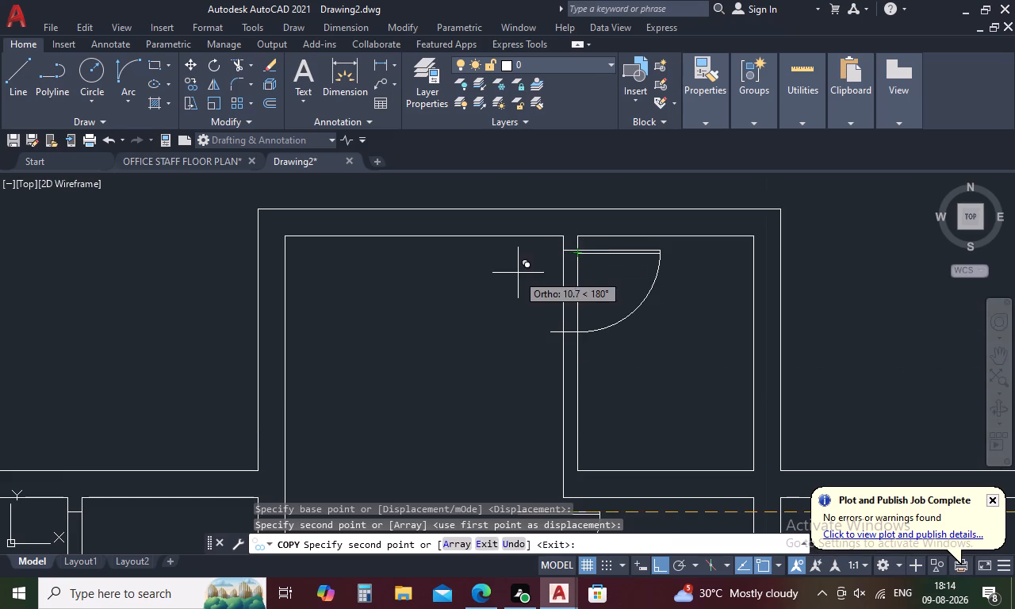
Place another copy of the door and southern jamb at the east end of the west wing partition's jamb line.
scroll(516, 274, down, 2)
middle_drag(464, 327, 657, 343)
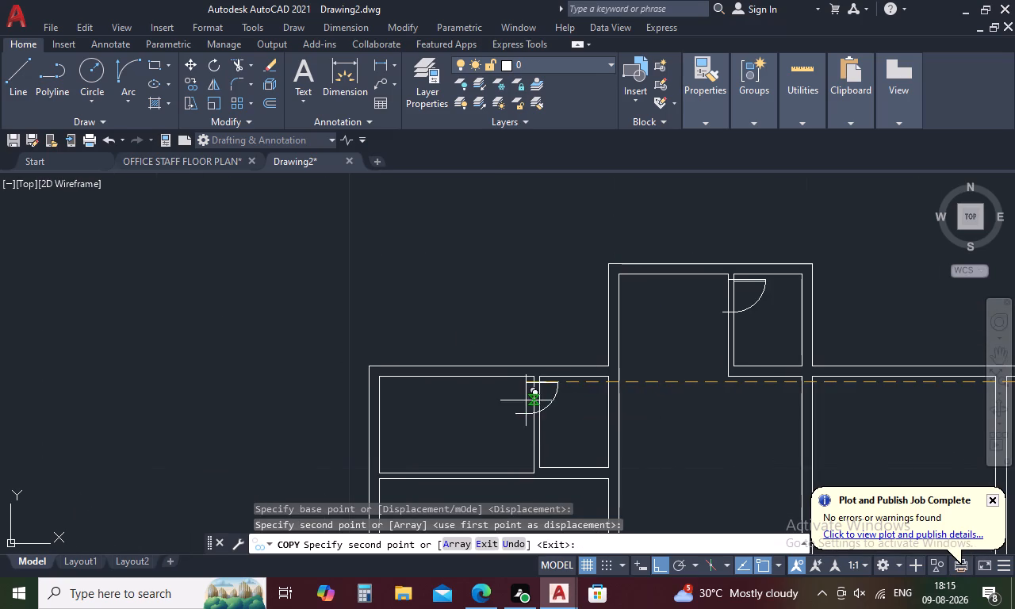
scroll(528, 395, up, 4)
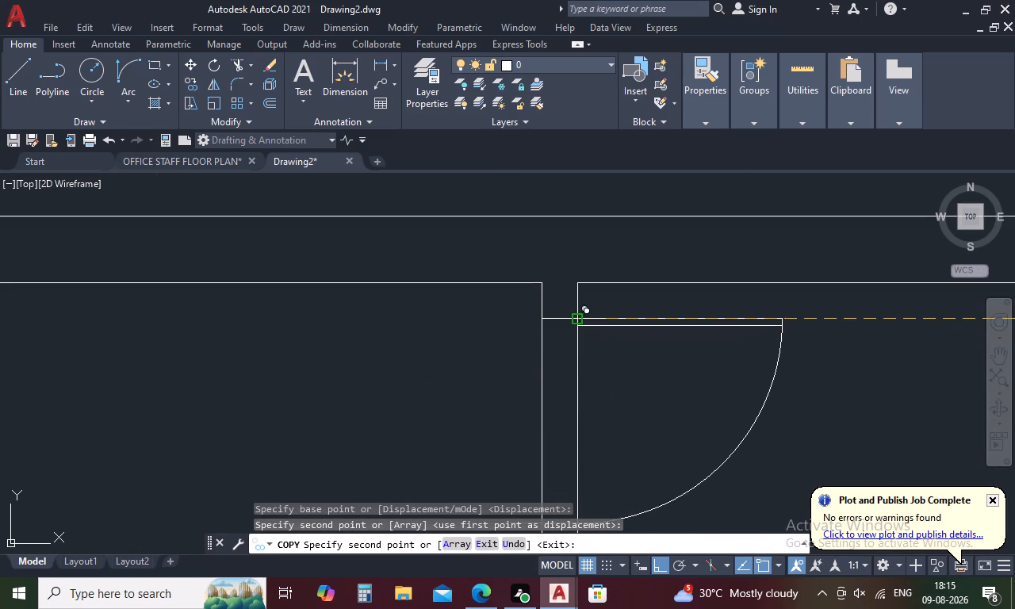
click(574, 320)
key(Escape)
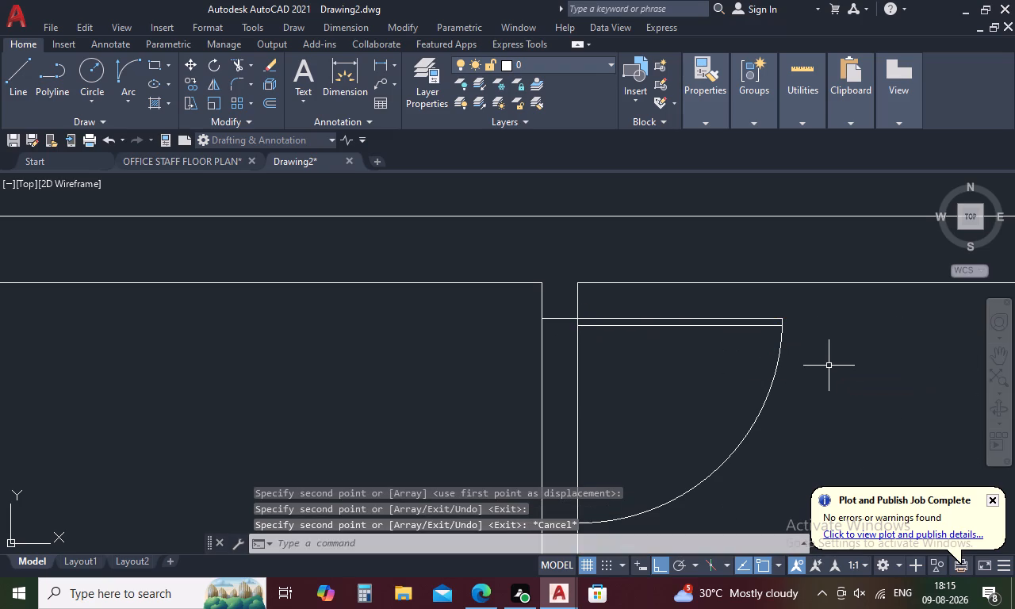
Trim the southern jamb lines' ends projecting west of the partitions at the west wing and northern projection doors.
key(t)
key(r)
key(space)
middle_drag(696, 422, 728, 282)
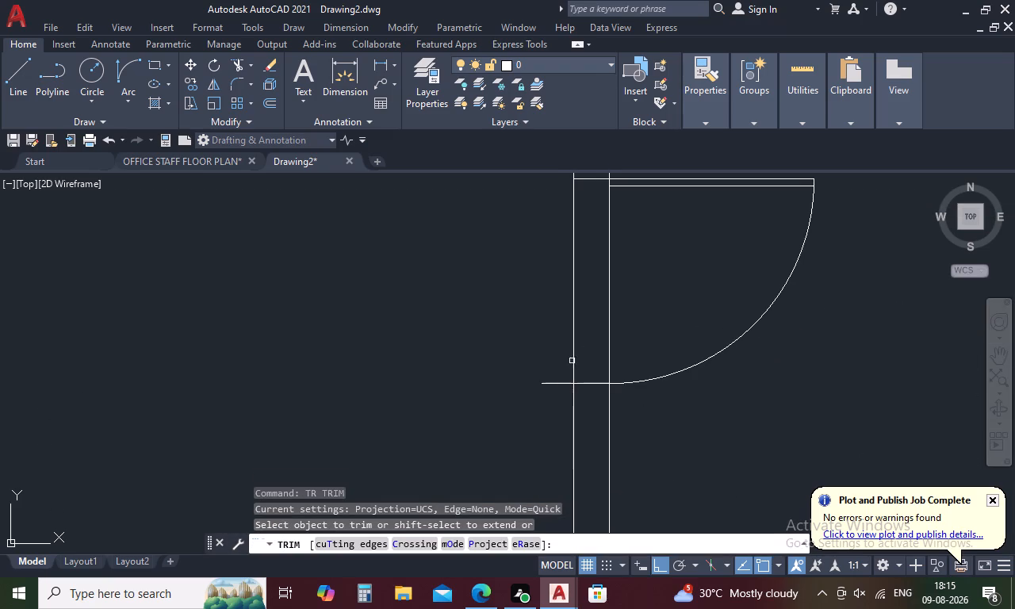
click(558, 385)
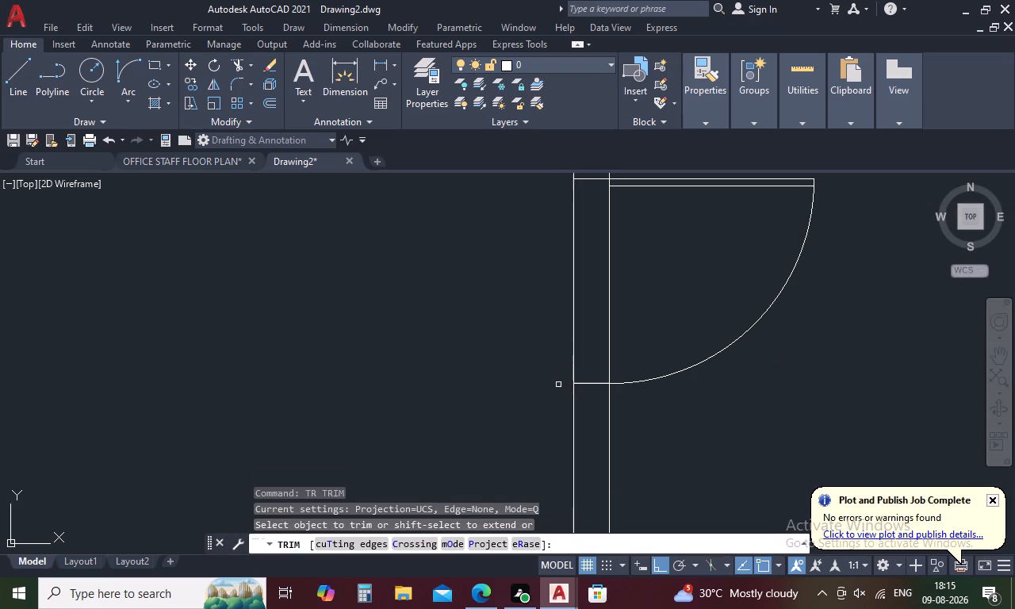
scroll(558, 385, down, 4)
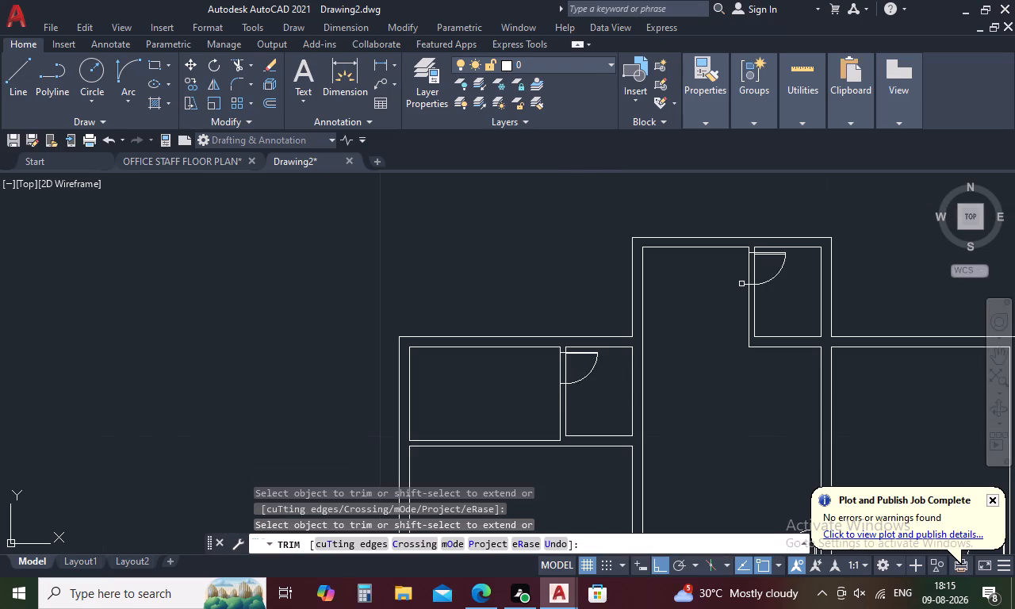
click(744, 286)
scroll(744, 286, down, 2)
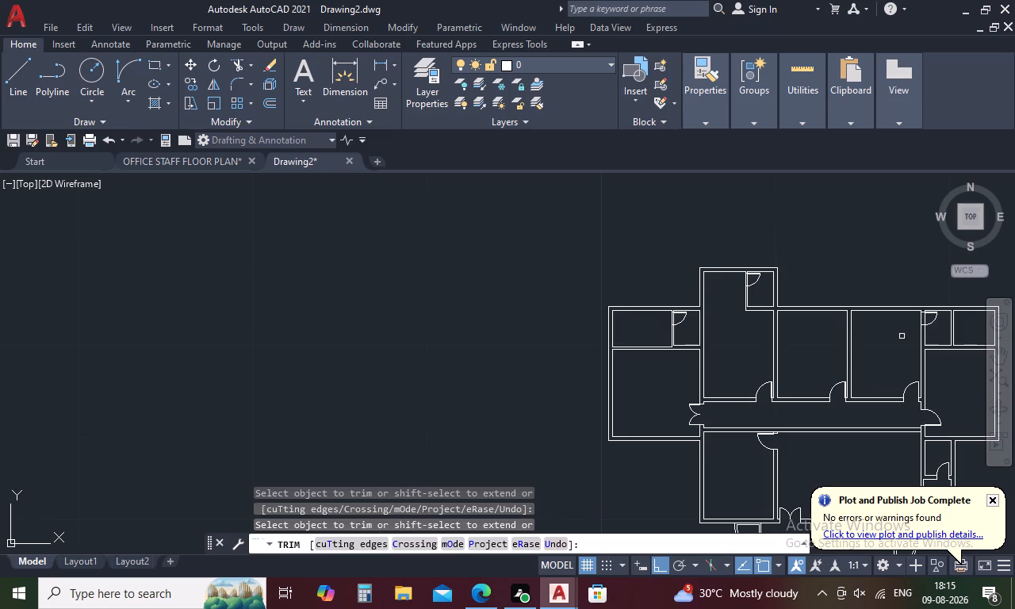
key(Escape)
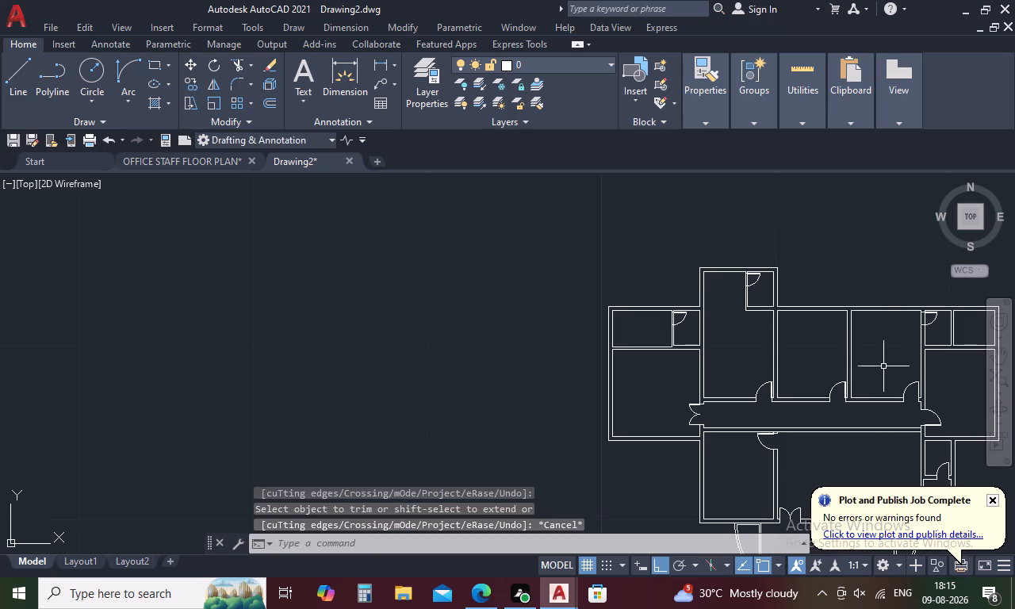
Trim the wall lines crossing the door openings of the east wing's small northern room and the northern projection's small room.
text(TR)
key(space)
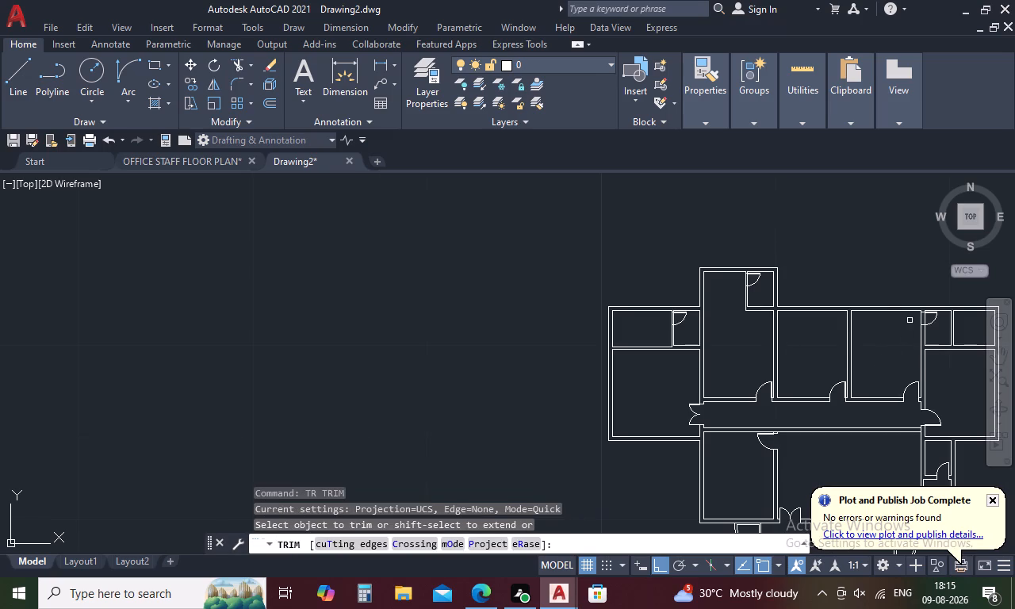
scroll(929, 320, up, 4)
drag(887, 300, 799, 312)
scroll(799, 312, down, 3)
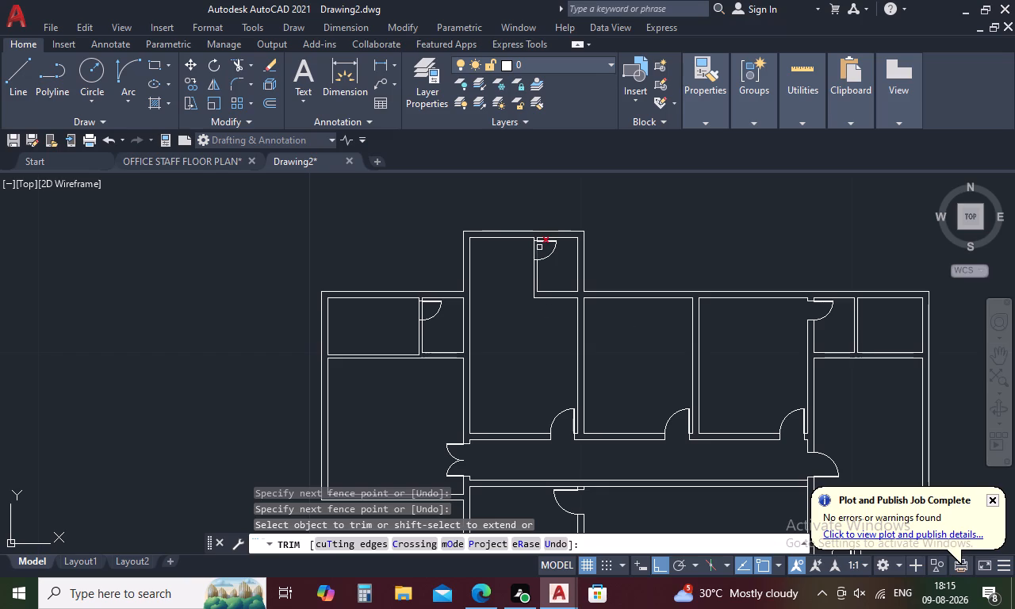
scroll(539, 247, up, 6)
scroll(539, 247, down, 1)
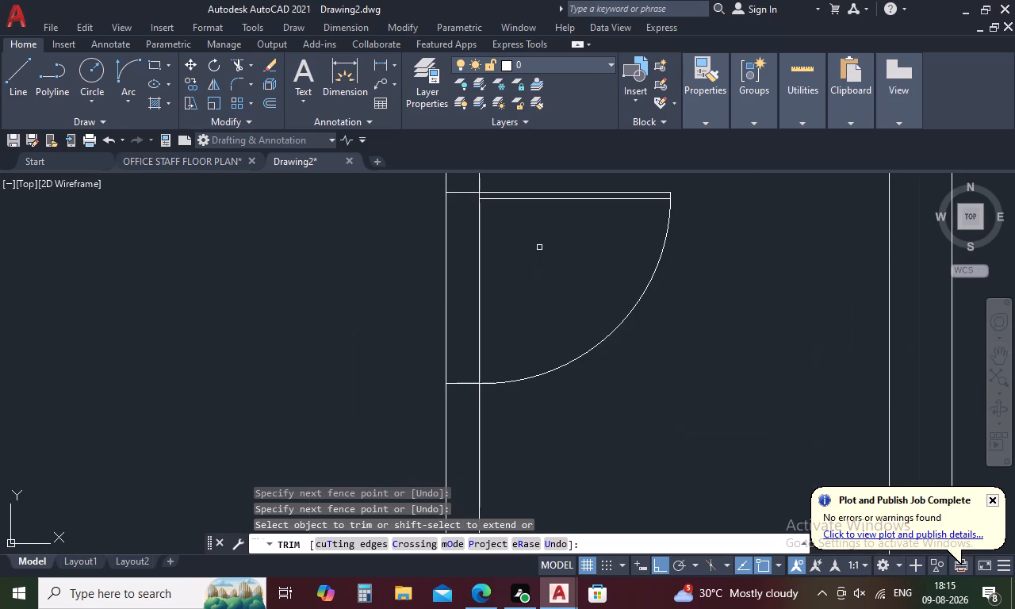
drag(539, 247, 436, 280)
Trim the partition lines crossing the door opening between the west wing's two northern rooms.
scroll(435, 281, down, 3)
middle_drag(409, 298, 884, 293)
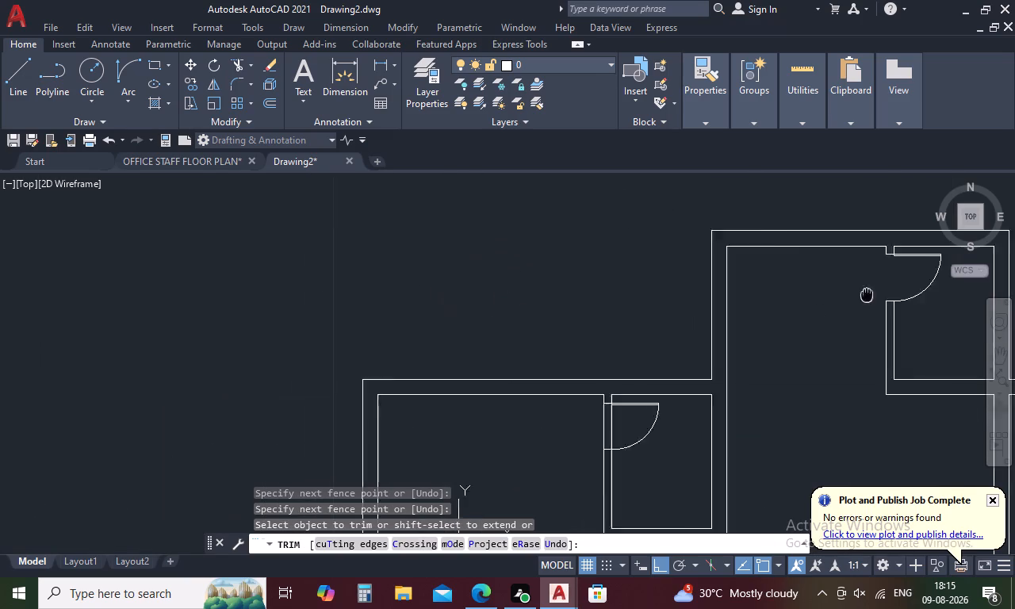
middle_drag(884, 293, 931, 293)
middle_drag(717, 475, 724, 409)
scroll(726, 405, up, 2)
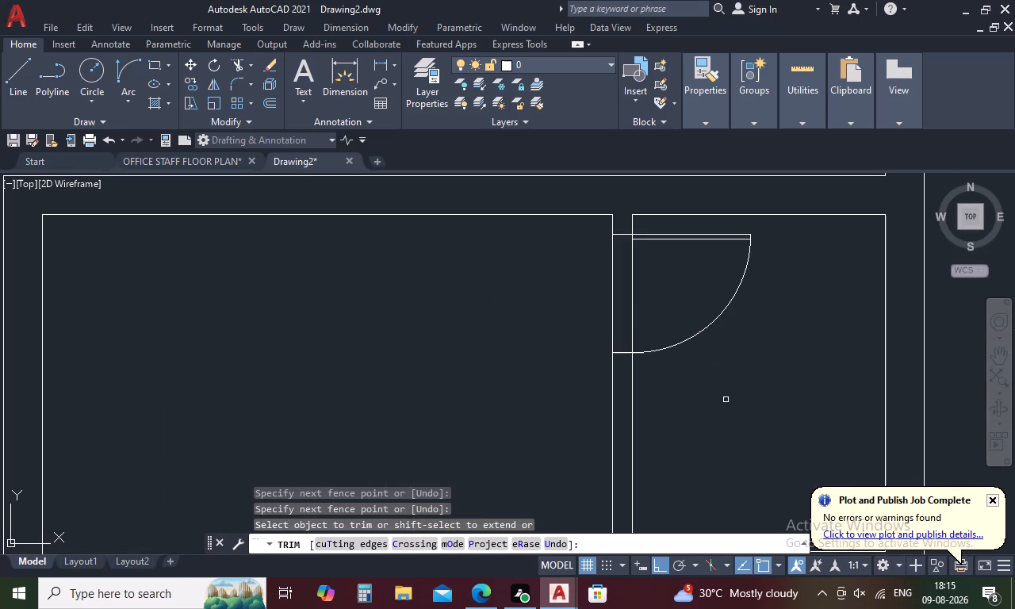
drag(670, 297, 565, 297)
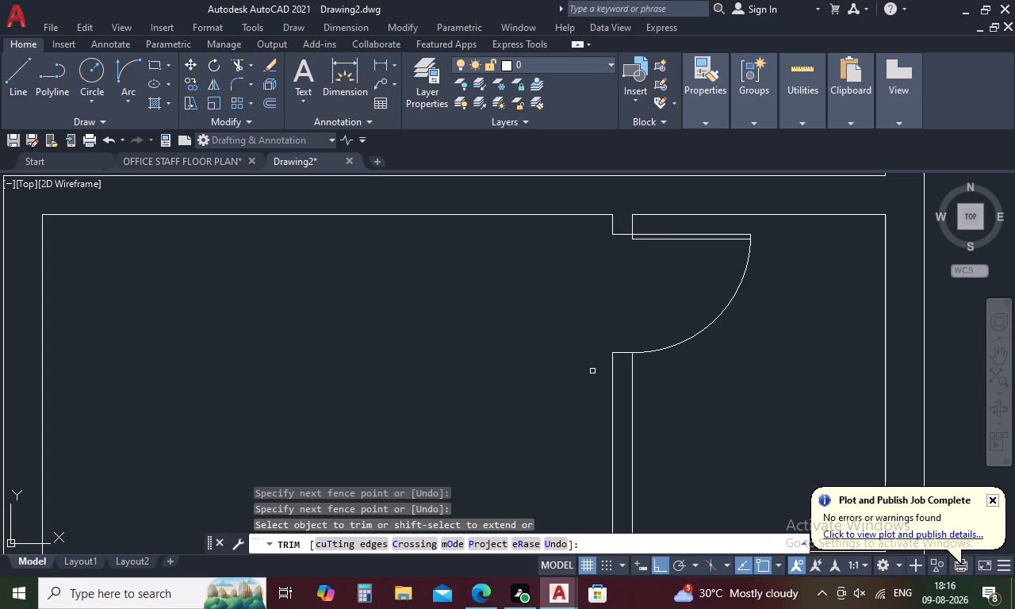
scroll(592, 370, down, 3)
scroll(585, 440, down, 1)
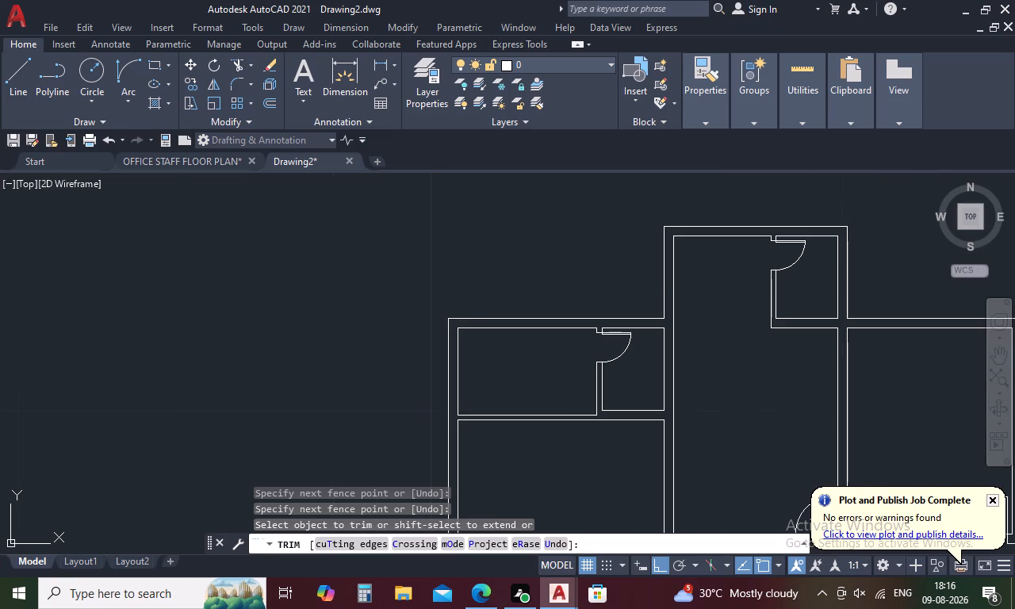
middle_drag(585, 439, 623, 274)
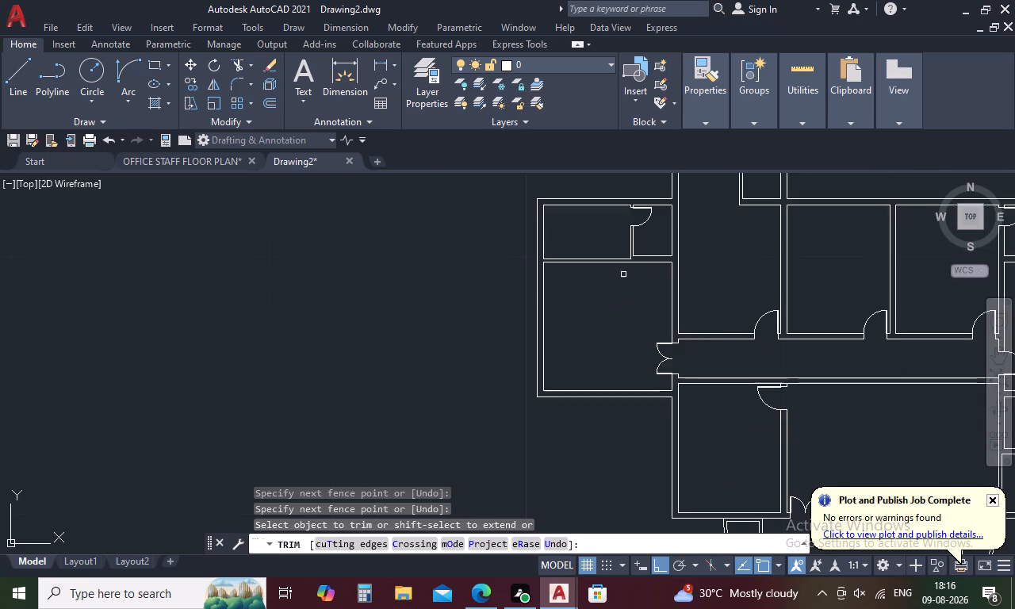
scroll(624, 280, down, 1)
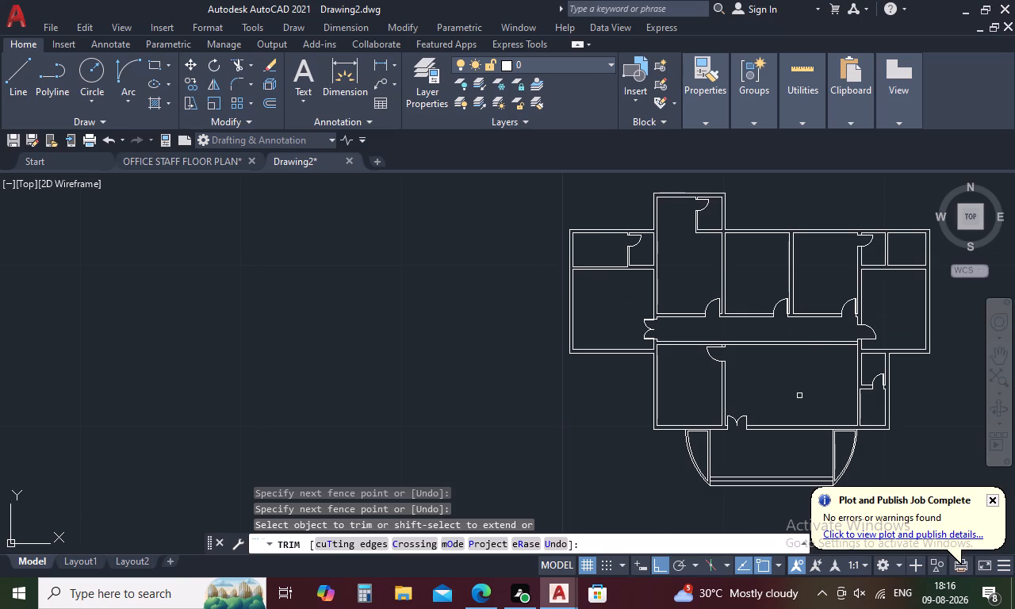
scroll(741, 308, up, 2)
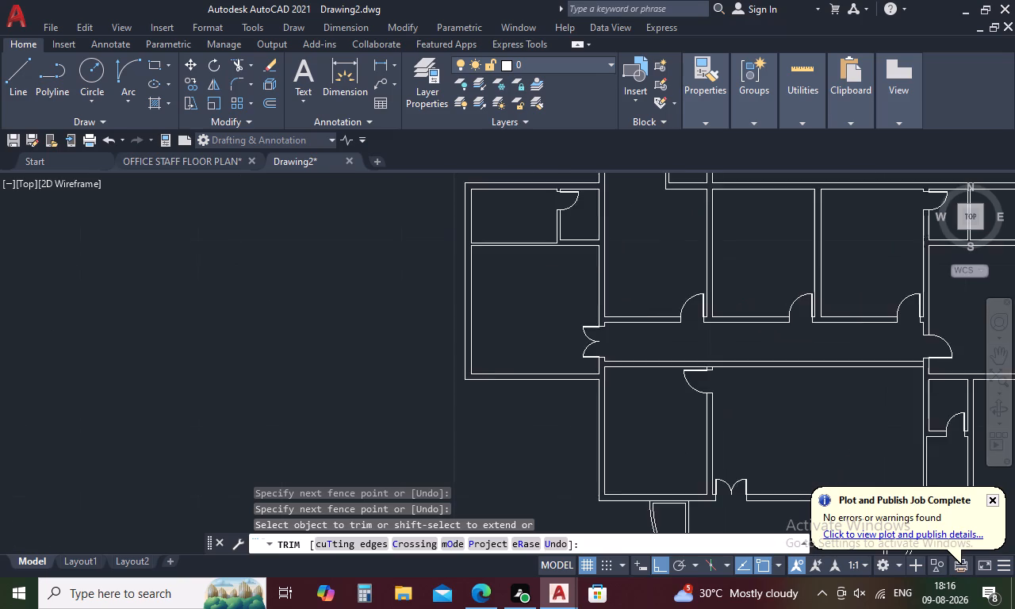
key(Escape)
Offset the south inner wall line of the middle room north of the corridor by 2 into the room.
text(O)
key(space)
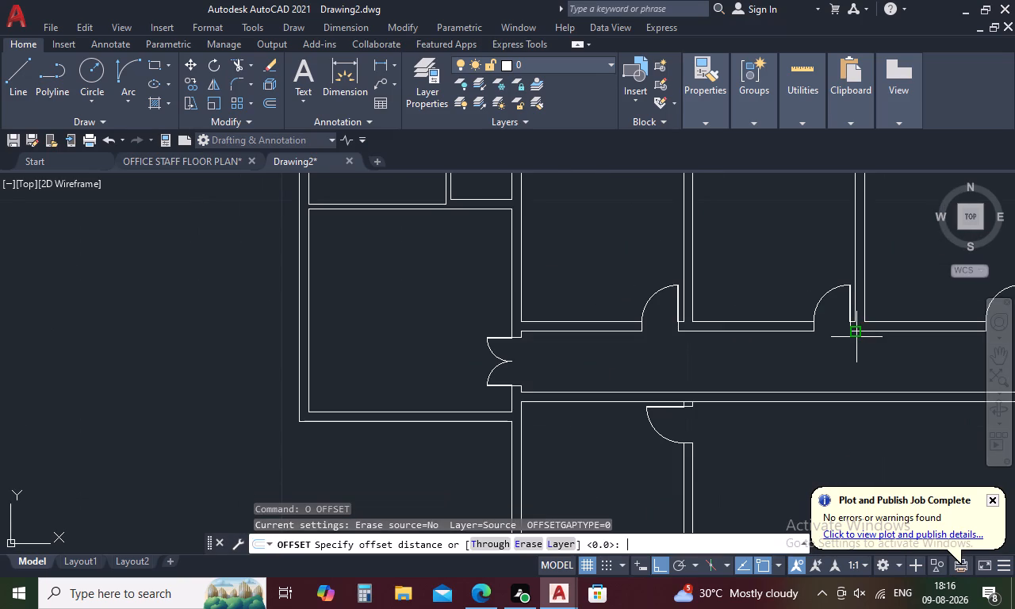
key(2)
key(space)
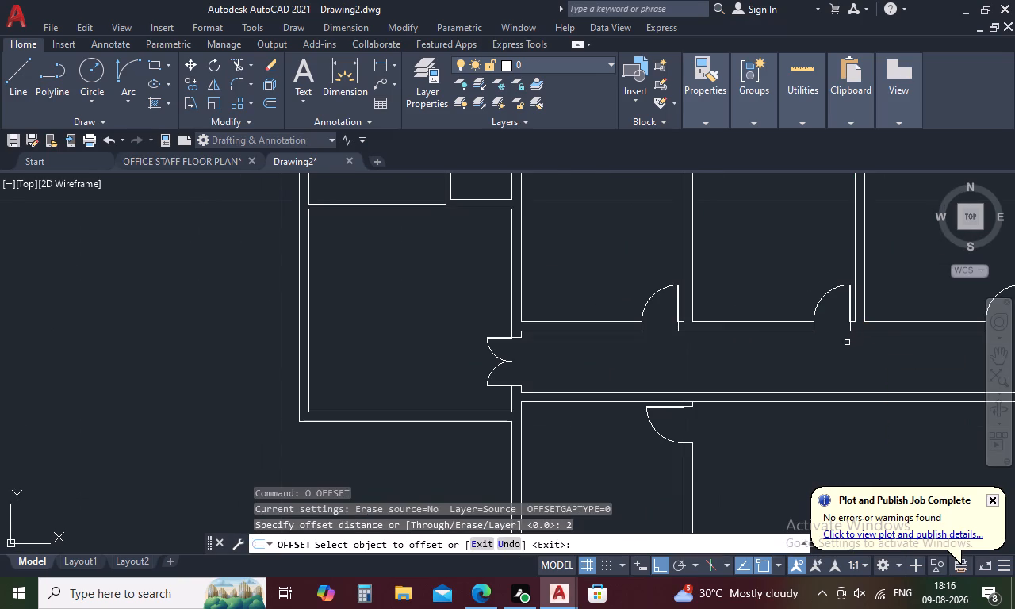
click(770, 323)
click(768, 287)
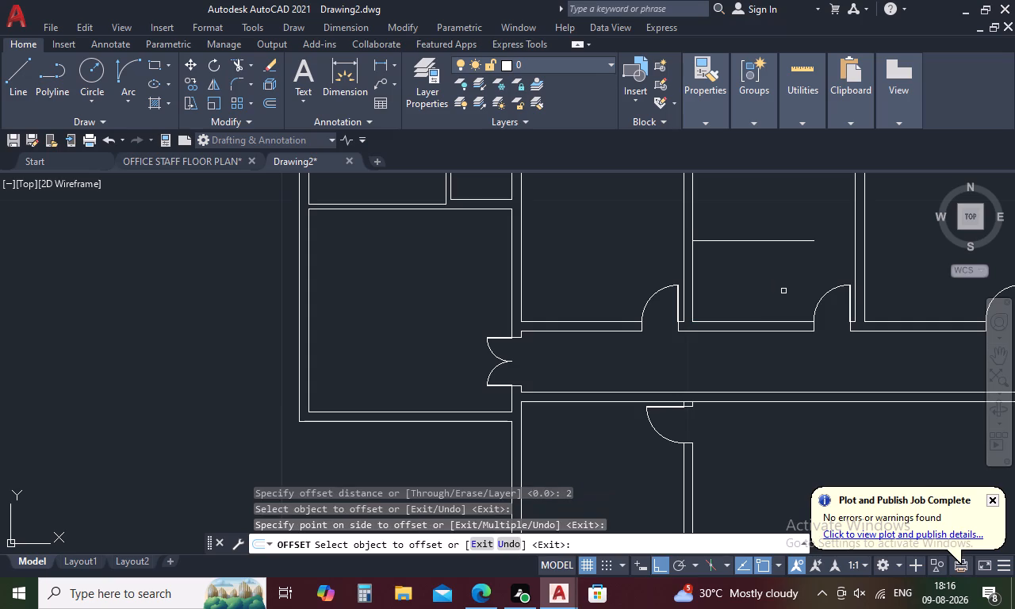
key(space)
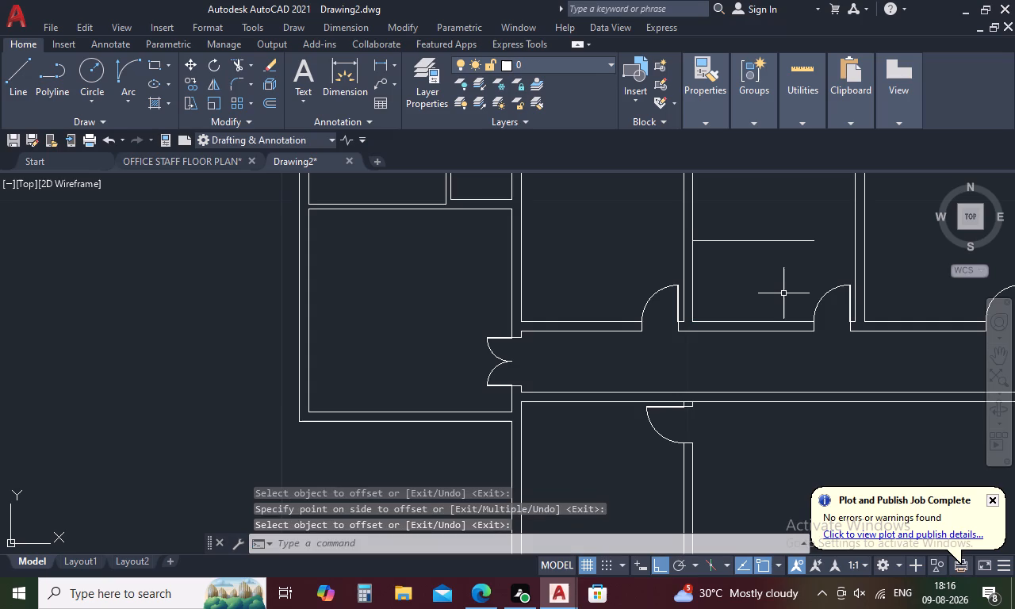
Offset the new line in the middle room northward by 0.12 to form a partition.
key(space)
text(.12)
key(space)
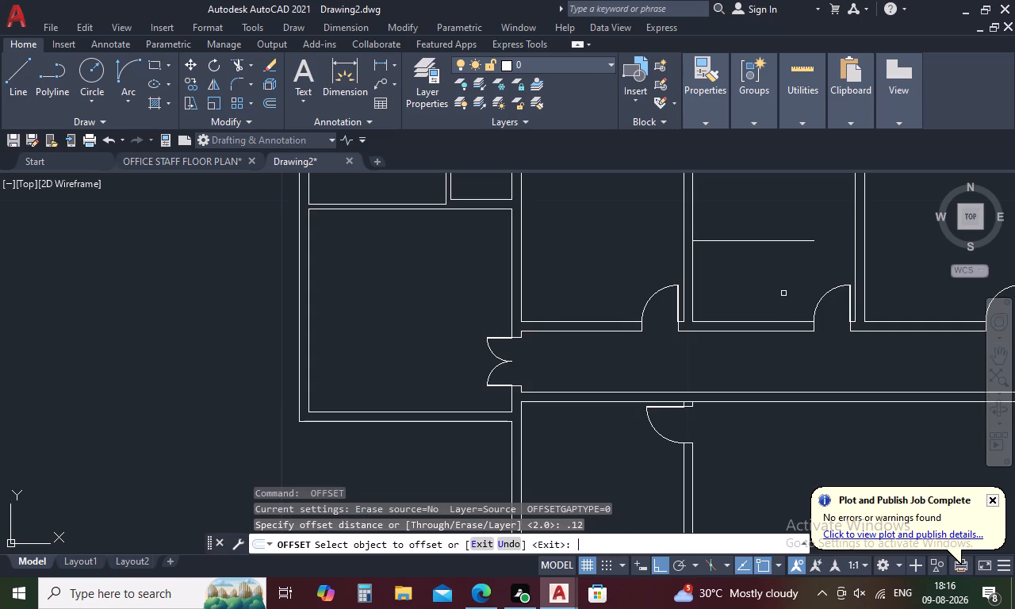
click(765, 241)
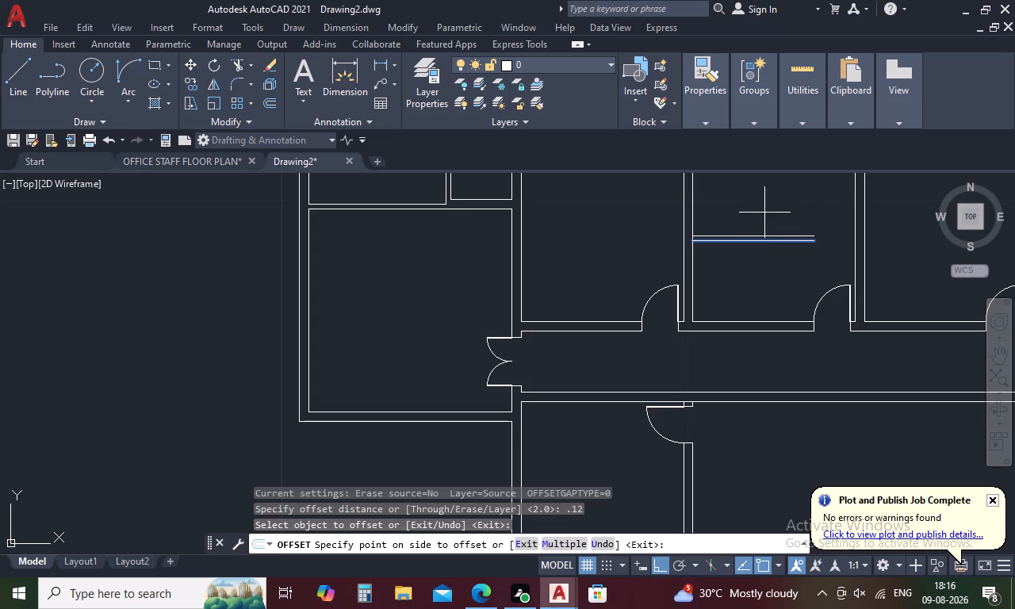
click(764, 207)
key(Escape)
Trim the middle room's west inner wall line between the two partition lines.
text(TR)
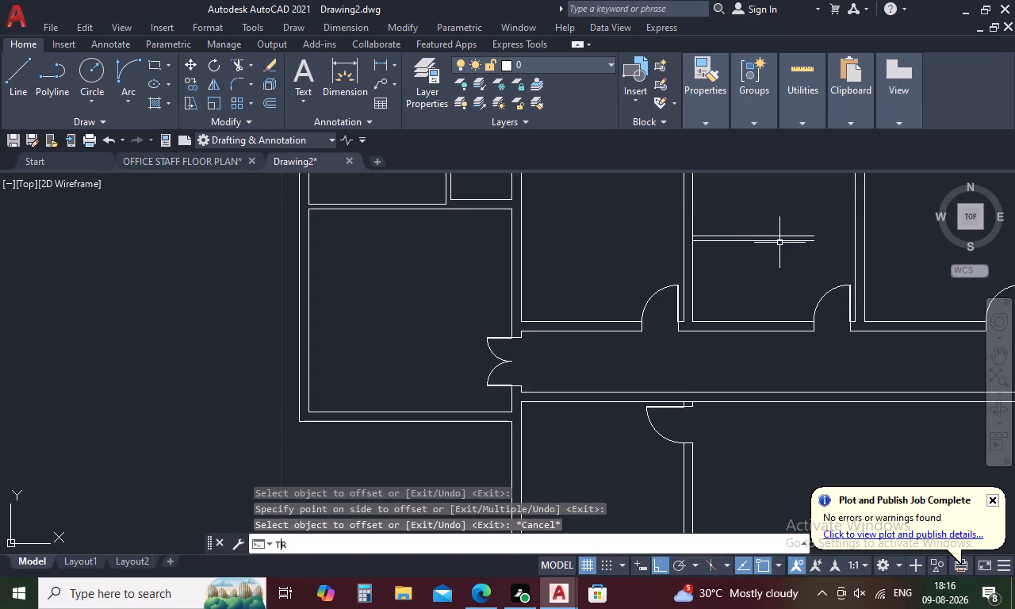
key(space)
scroll(689, 235, up, 3)
drag(698, 252, 680, 255)
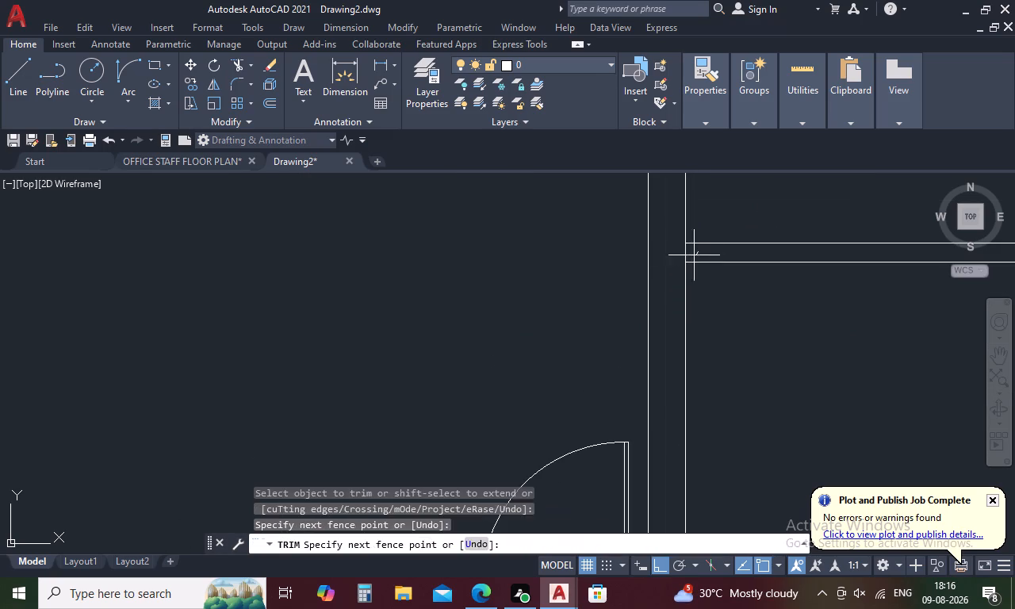
drag(680, 255, 670, 257)
key(Escape)
Offset the middle room's west inner wall line south of the partition by 2 to the east.
text(O)
key(space)
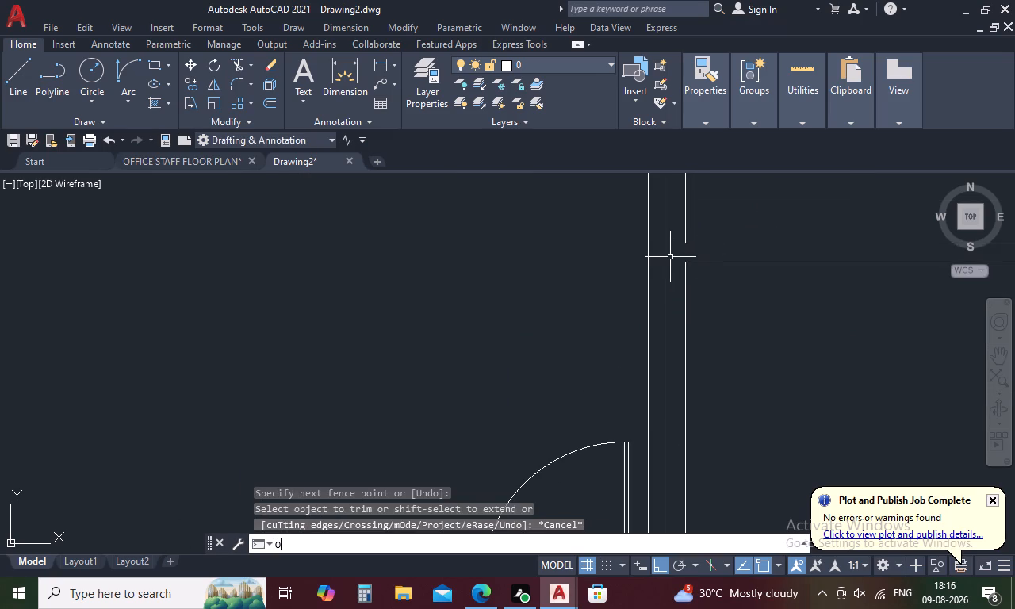
scroll(670, 257, down, 3)
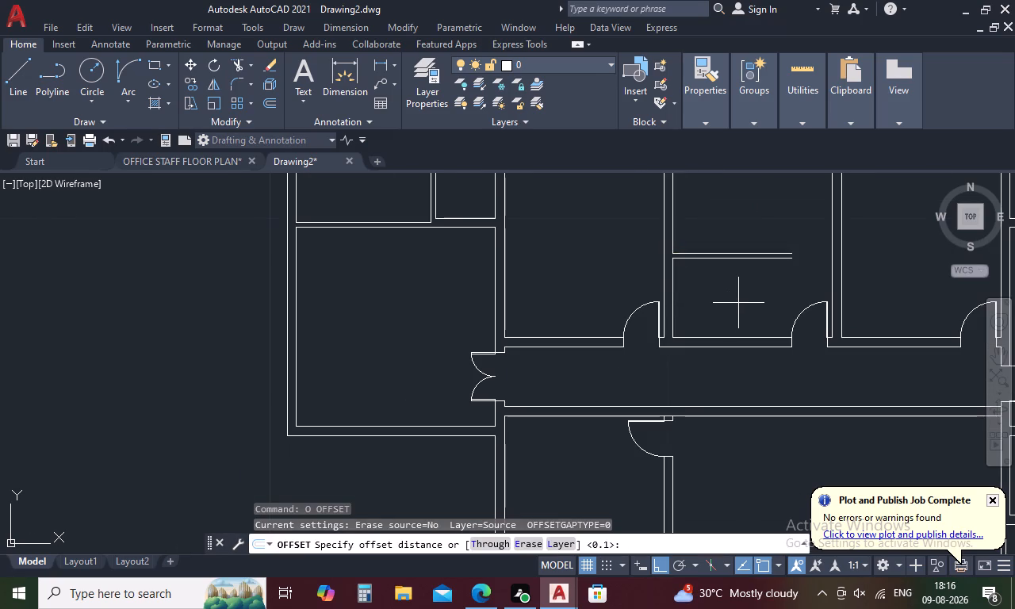
key(2)
key(space)
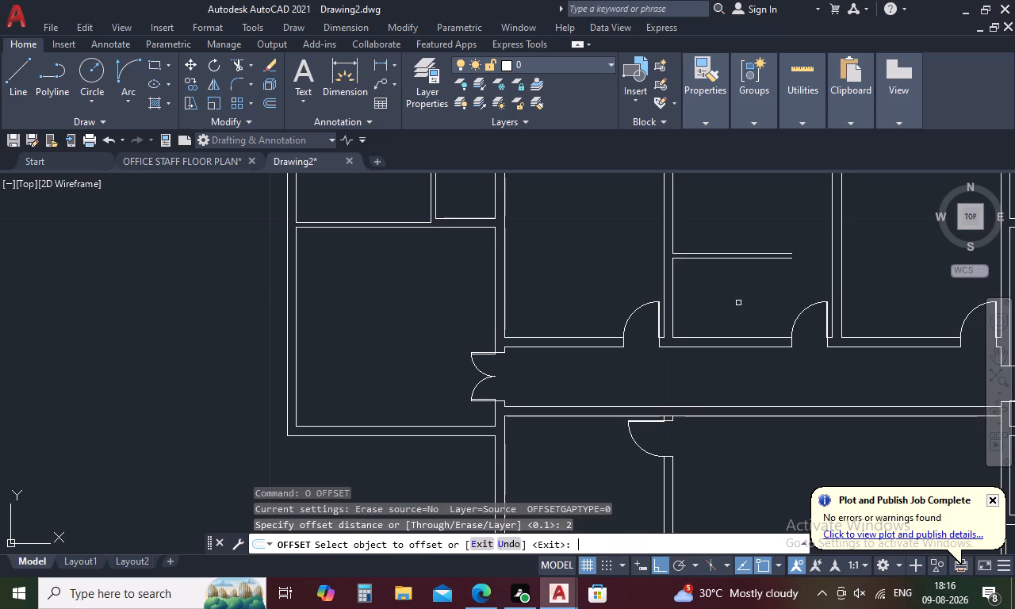
key(BackSpace)
text(O)
key(space)
text(3)
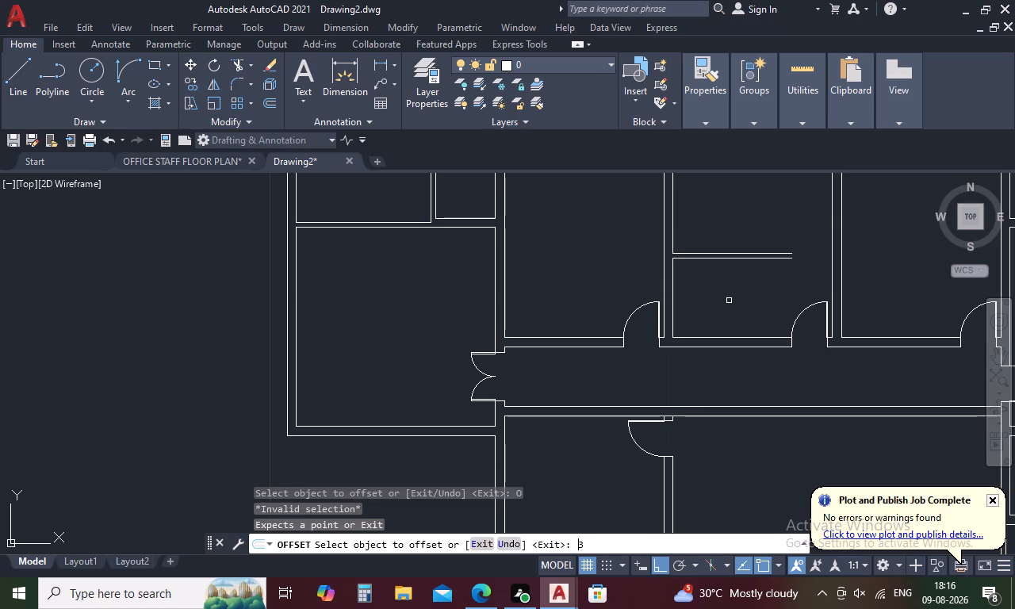
key(space)
click(672, 289)
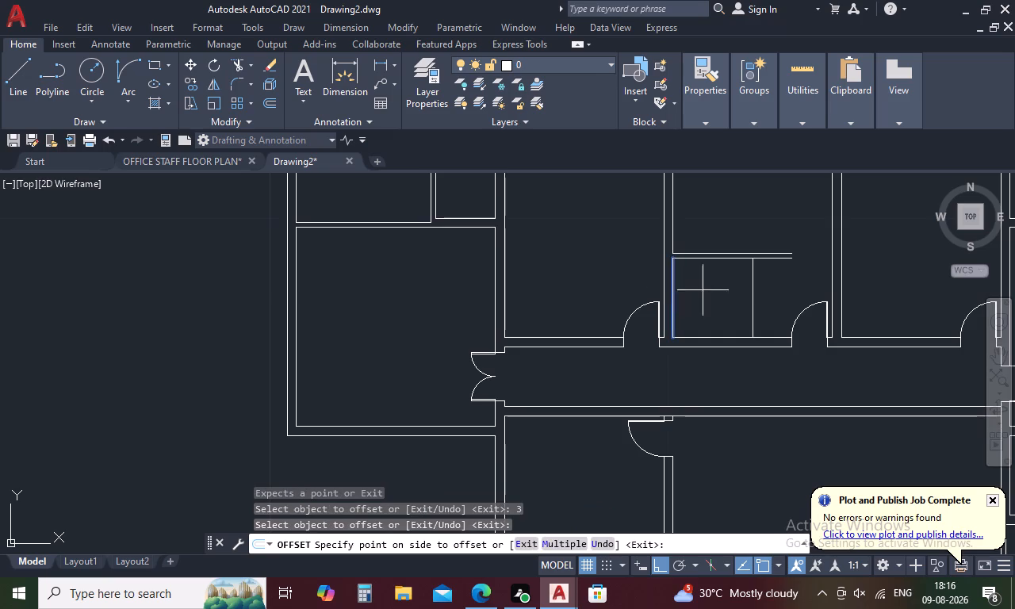
click(729, 292)
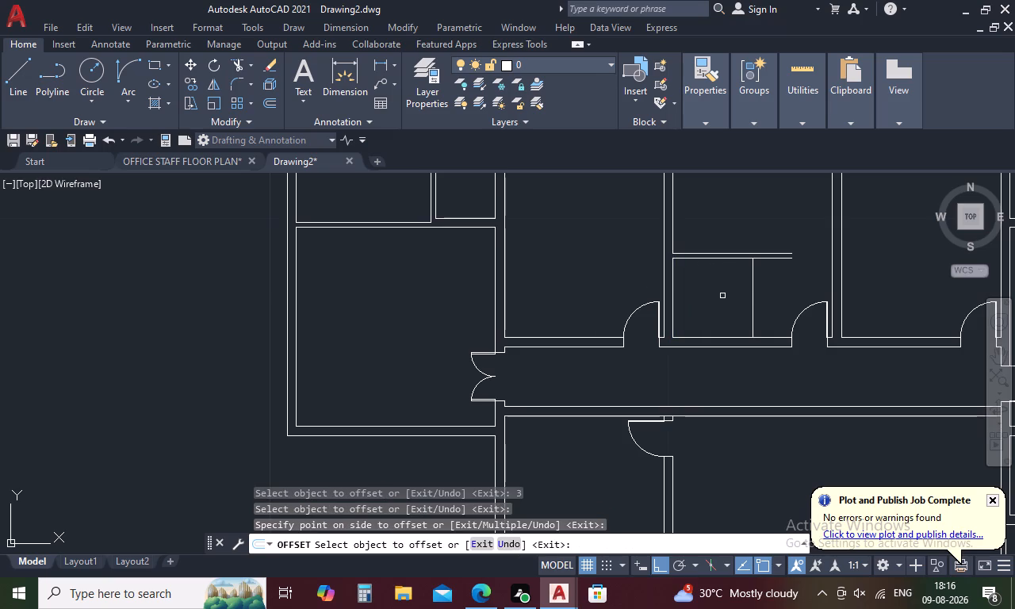
key(Escape)
Measure the distance from the middle room's southwest inner corner north to the new partition.
text(DI)
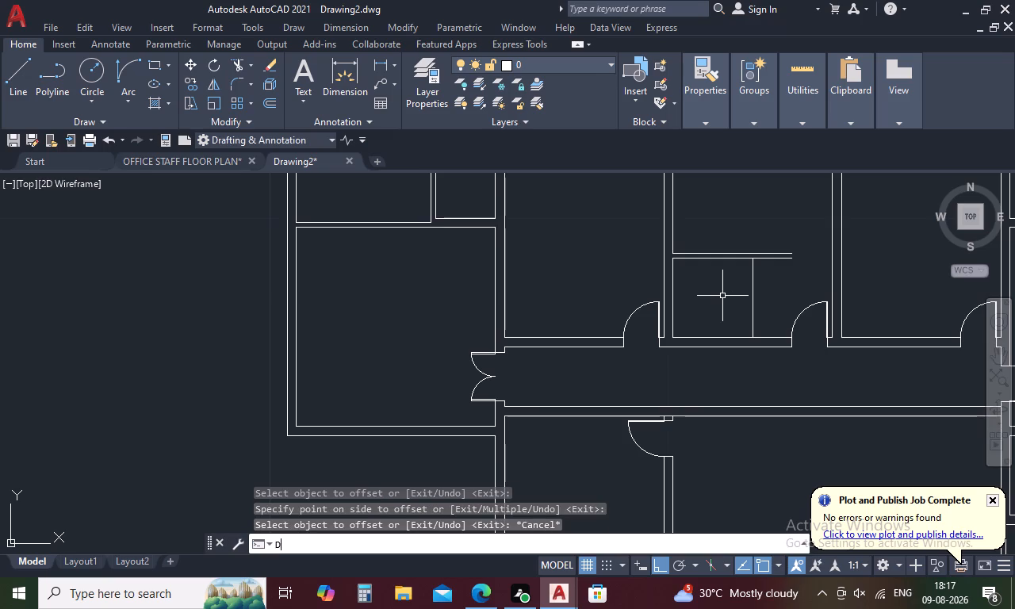
key(space)
click(676, 338)
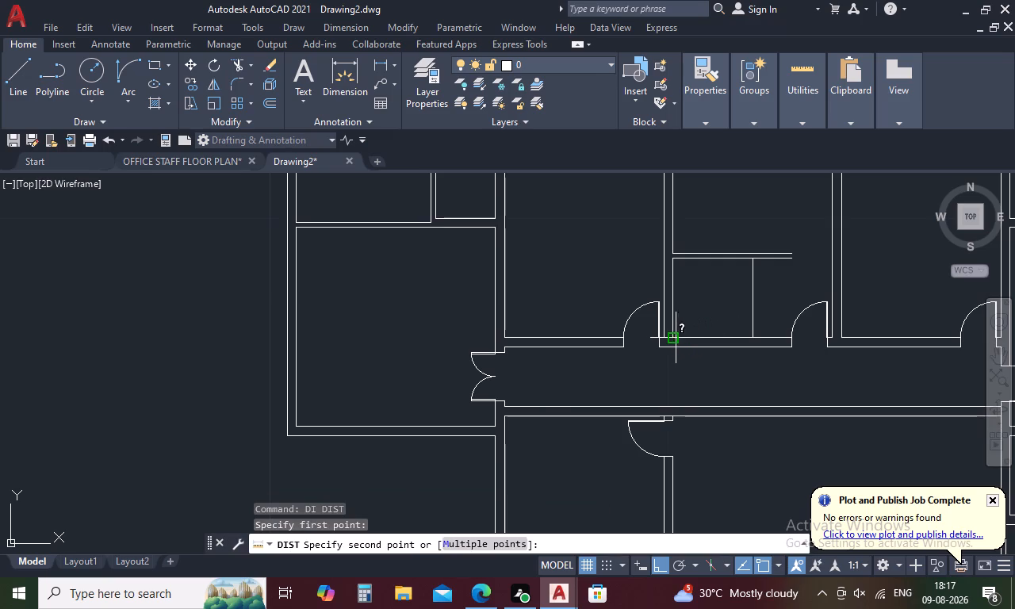
click(672, 262)
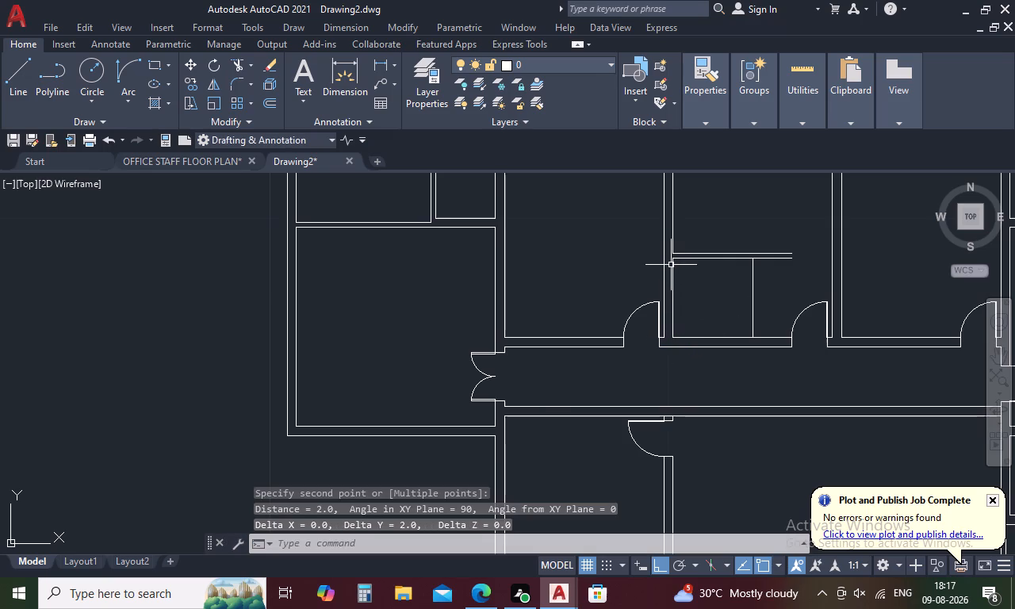
Measure the distance between the middle room's southwest inner corner and the vertical offset line to its east, in both directions.
key(space)
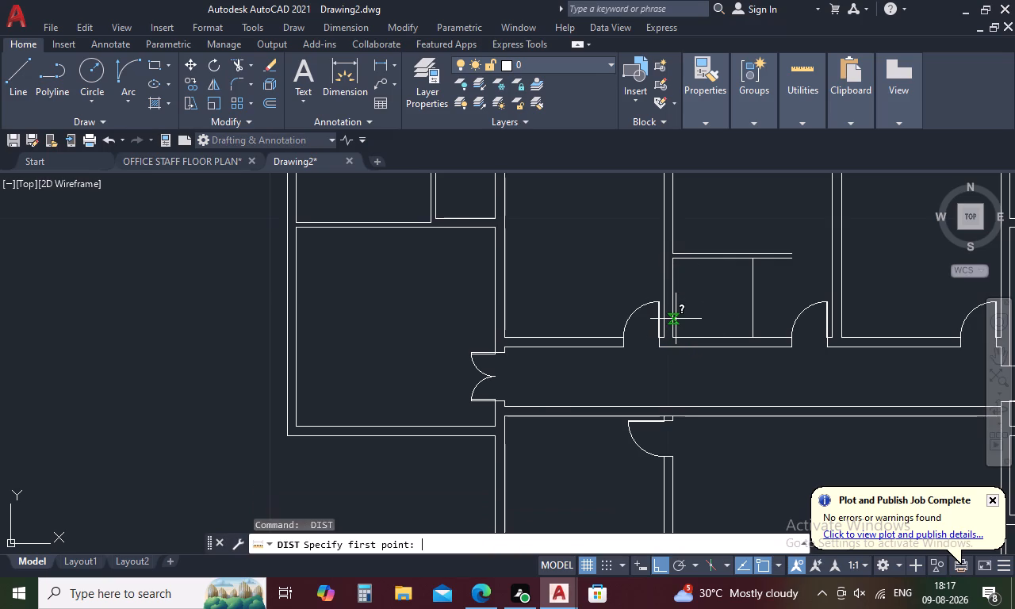
click(670, 337)
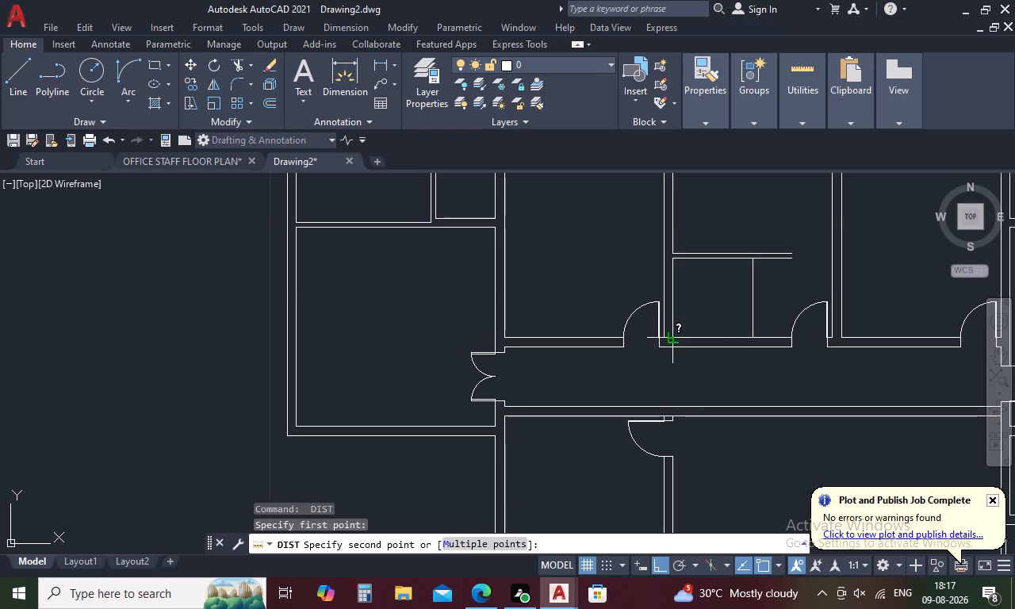
click(756, 334)
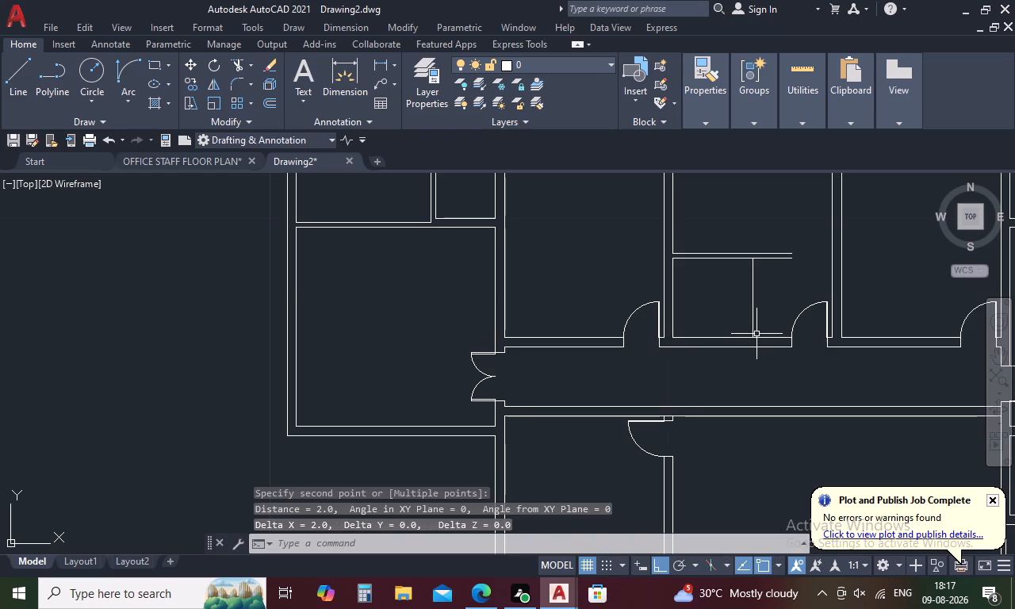
key(space)
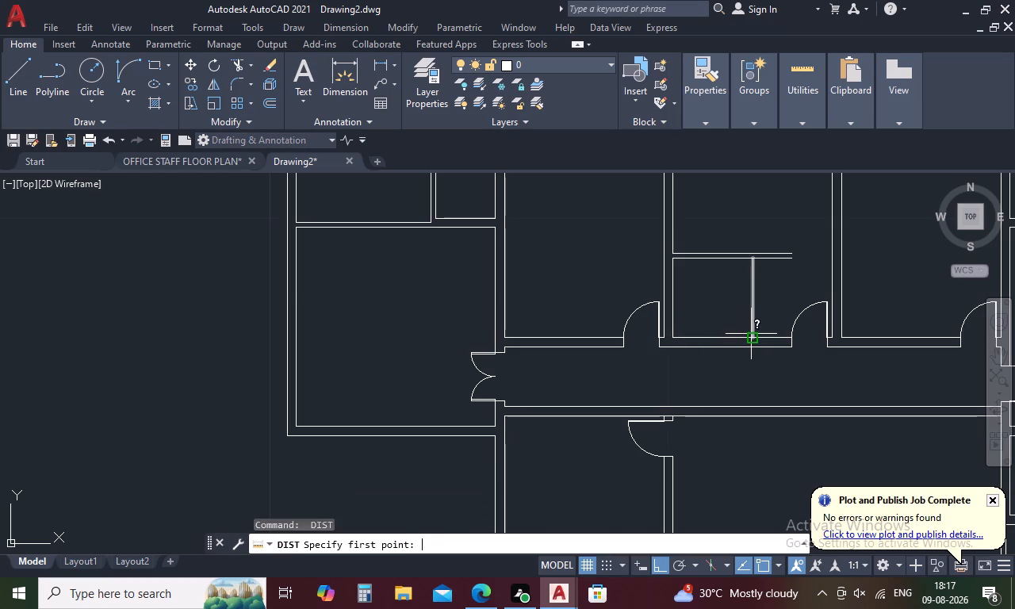
click(750, 336)
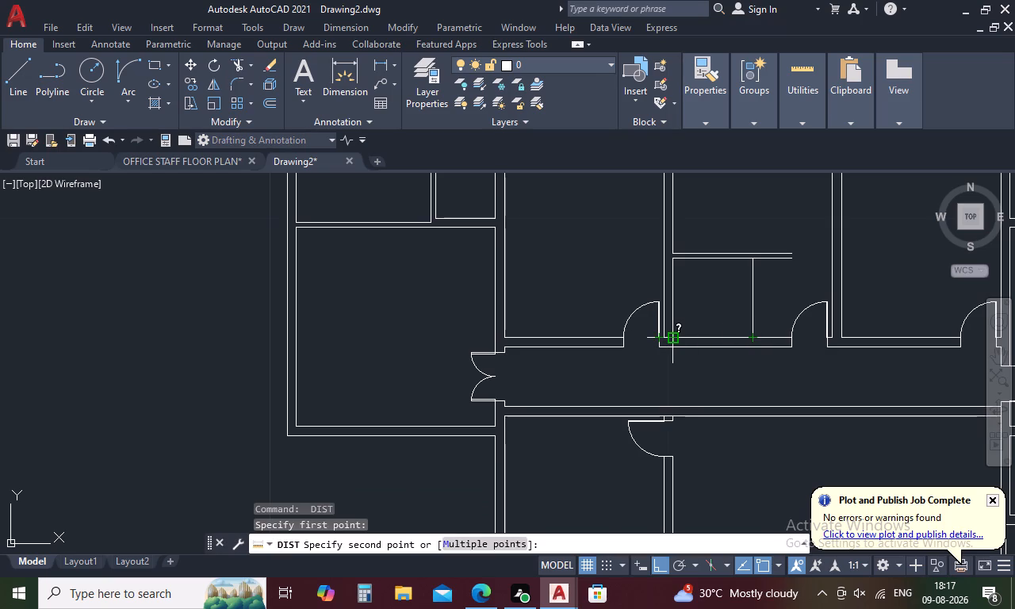
click(670, 333)
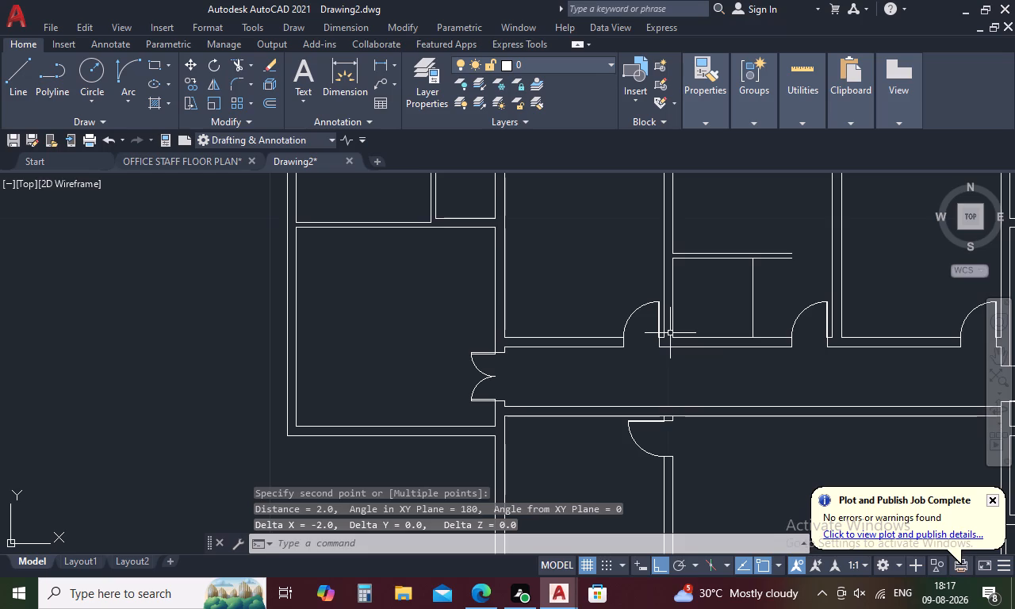
Measure the distance from the middle room's southwest inner corner north to the partition's lower line again.
key(space)
key(space)
click(676, 338)
key(space)
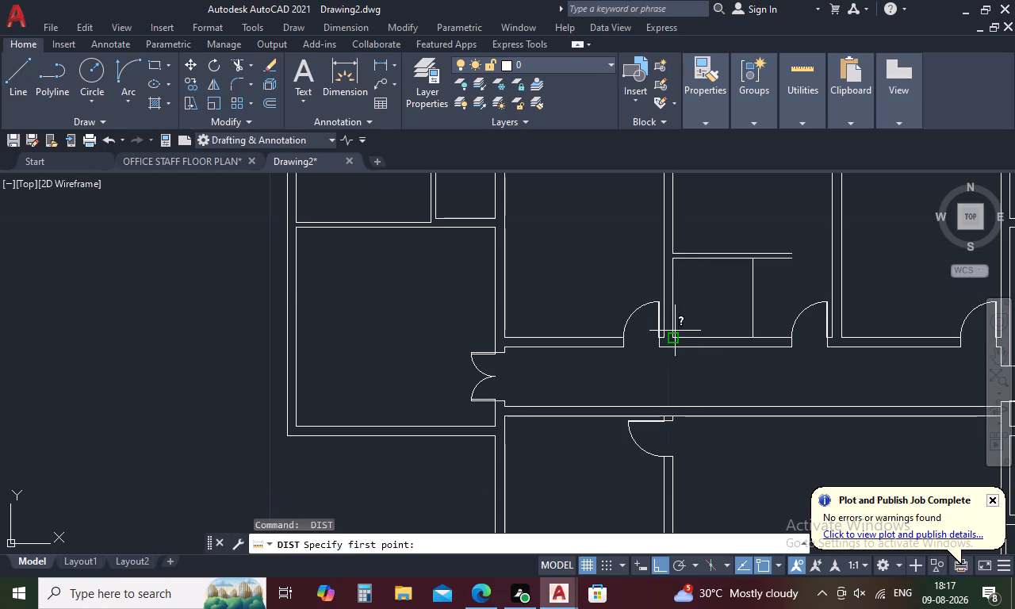
click(674, 336)
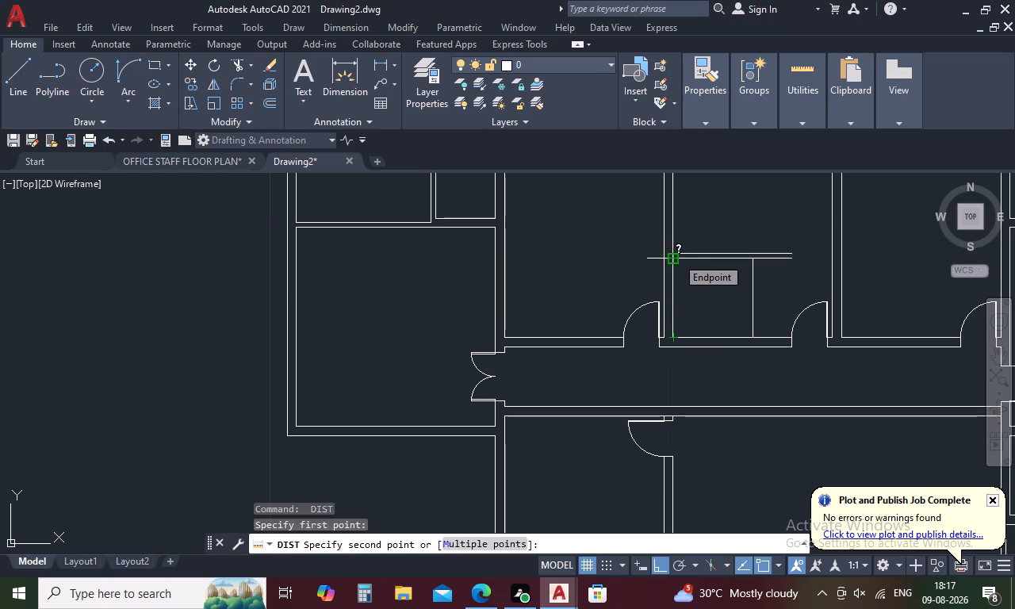
click(676, 257)
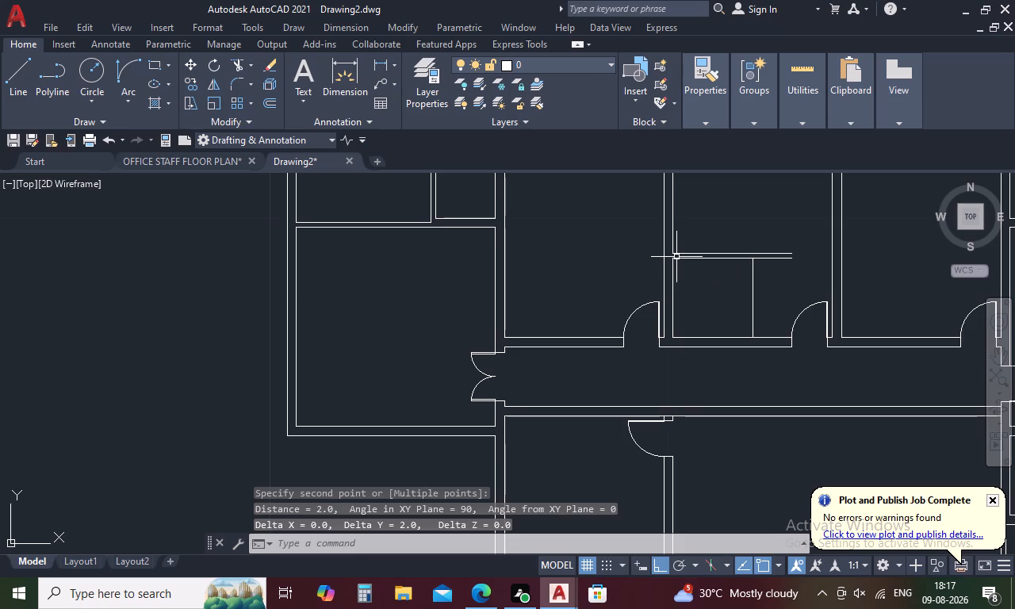
scroll(671, 340, up, 2)
key(space)
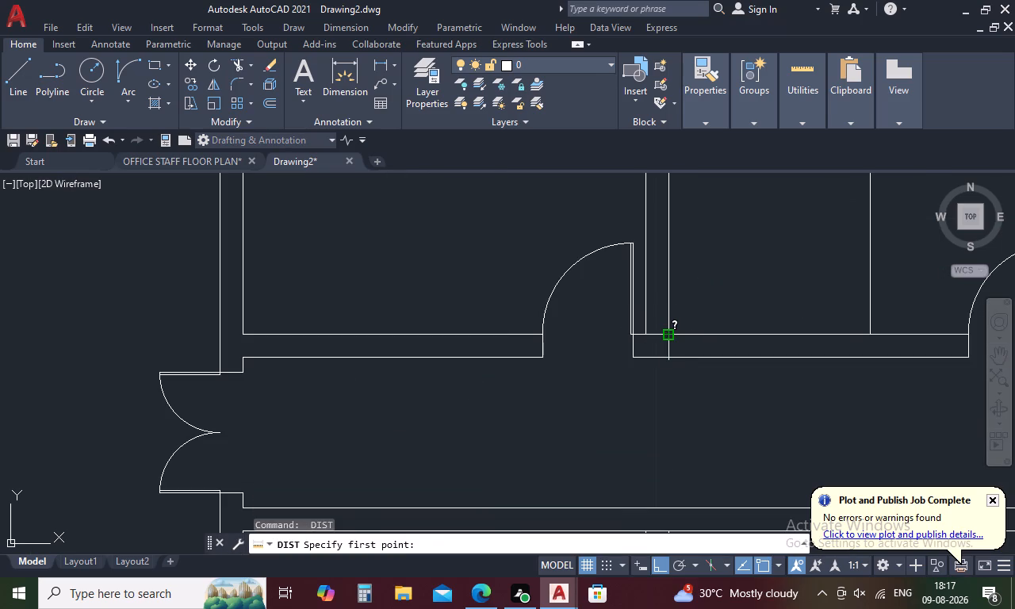
click(672, 331)
middle_drag(680, 289, 684, 412)
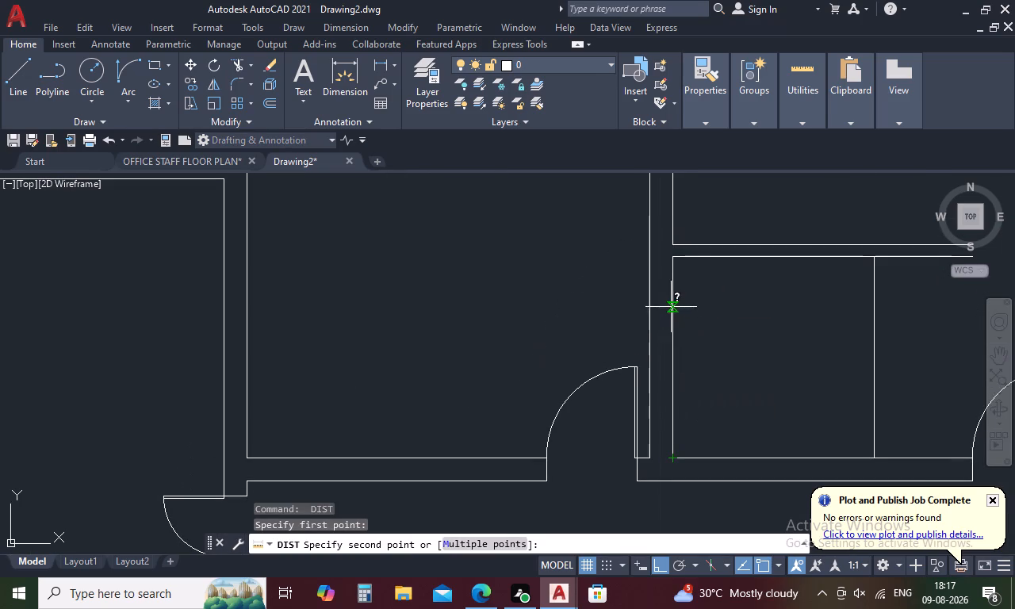
click(676, 260)
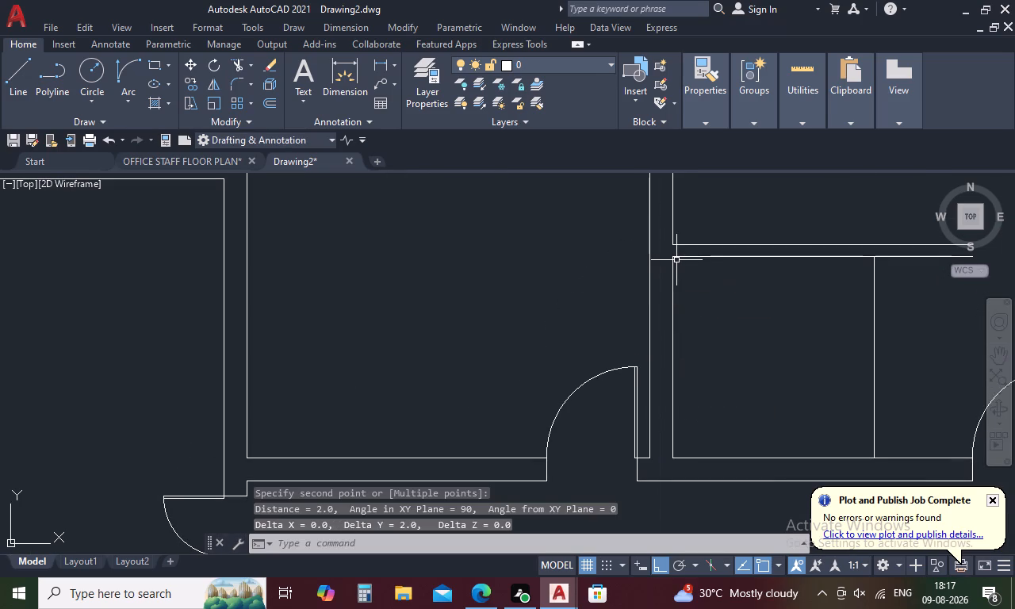
Measure again from the middle room's southwest inner corner east to the foot of the vertical offset line.
key(space)
key(space)
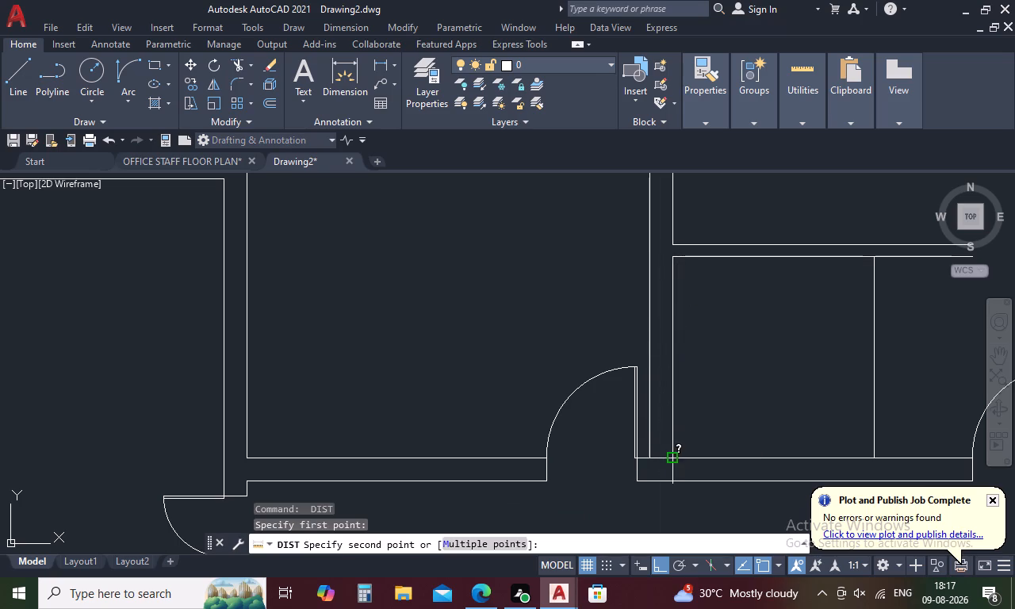
click(674, 462)
key(space)
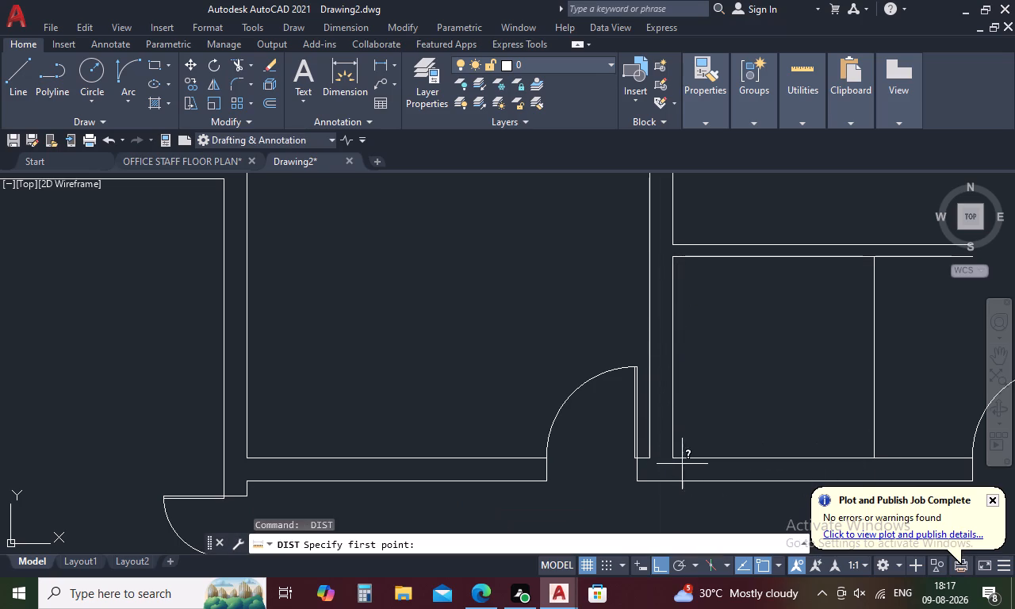
click(676, 458)
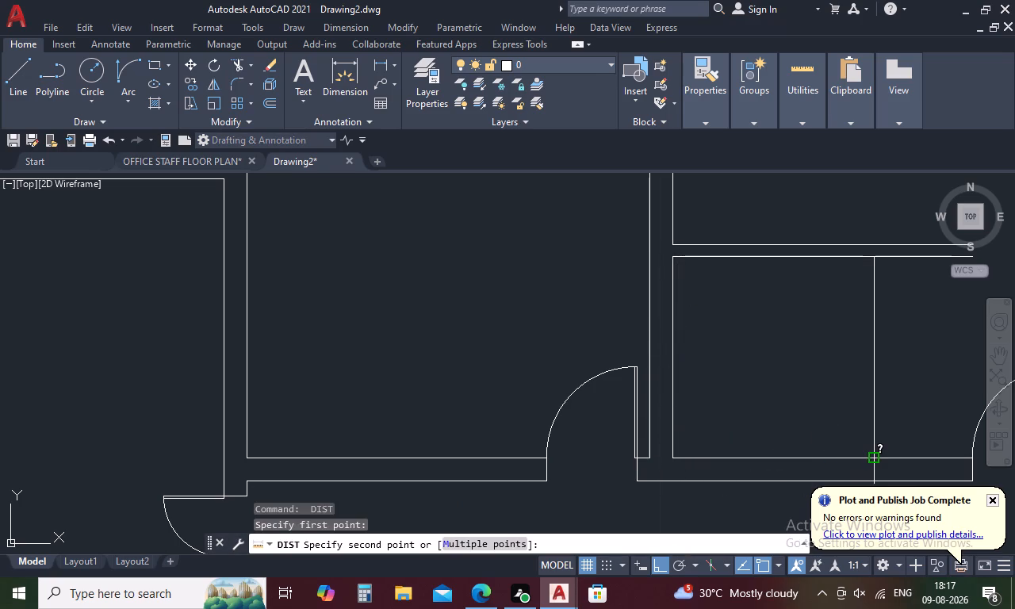
click(875, 457)
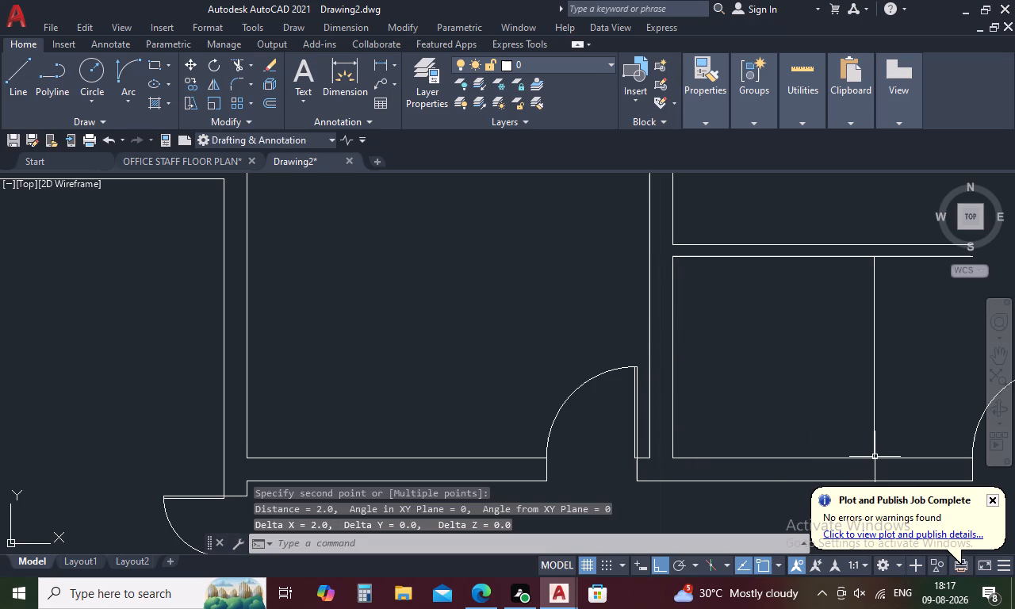
key(Escape)
Erase the vertical offset line south of the partition in the middle room.
scroll(811, 372, down, 1)
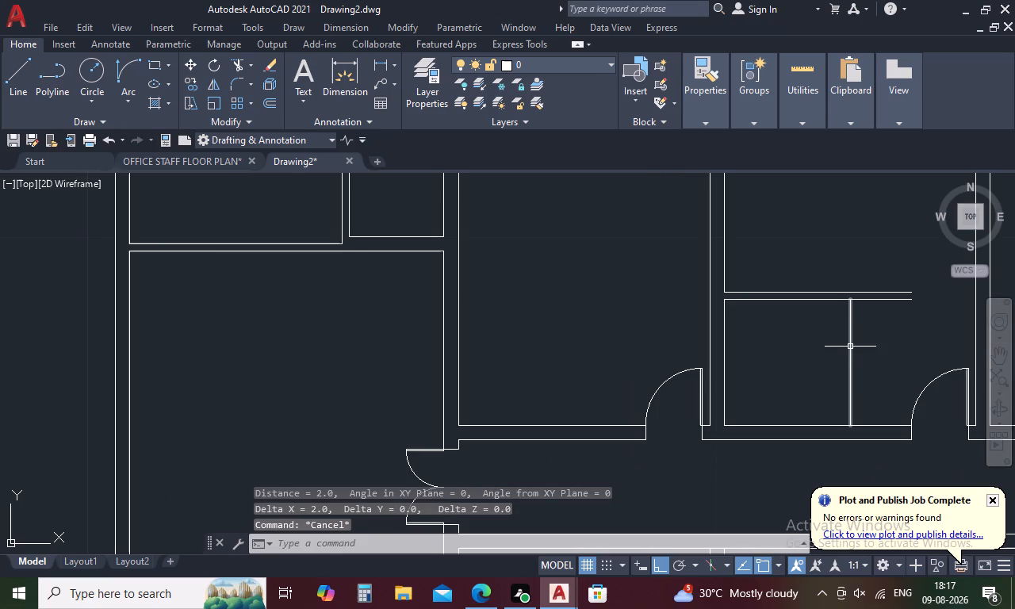
click(850, 347)
key(Delete)
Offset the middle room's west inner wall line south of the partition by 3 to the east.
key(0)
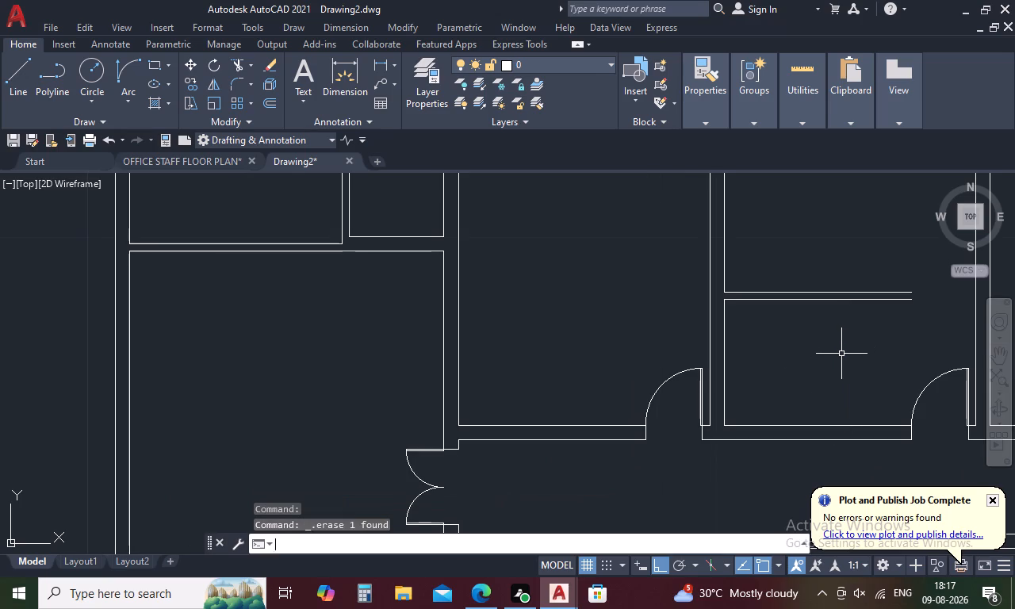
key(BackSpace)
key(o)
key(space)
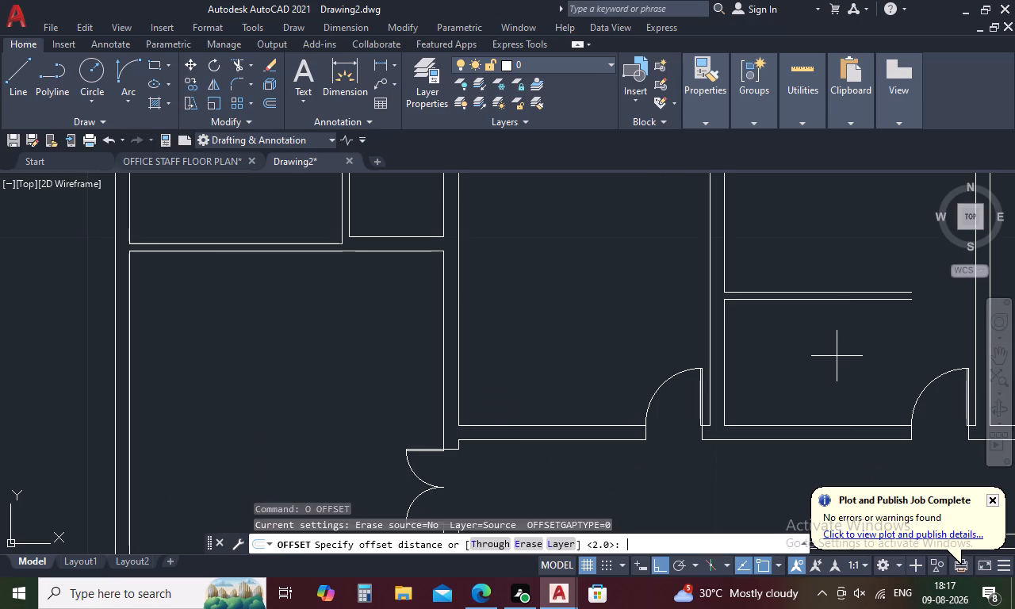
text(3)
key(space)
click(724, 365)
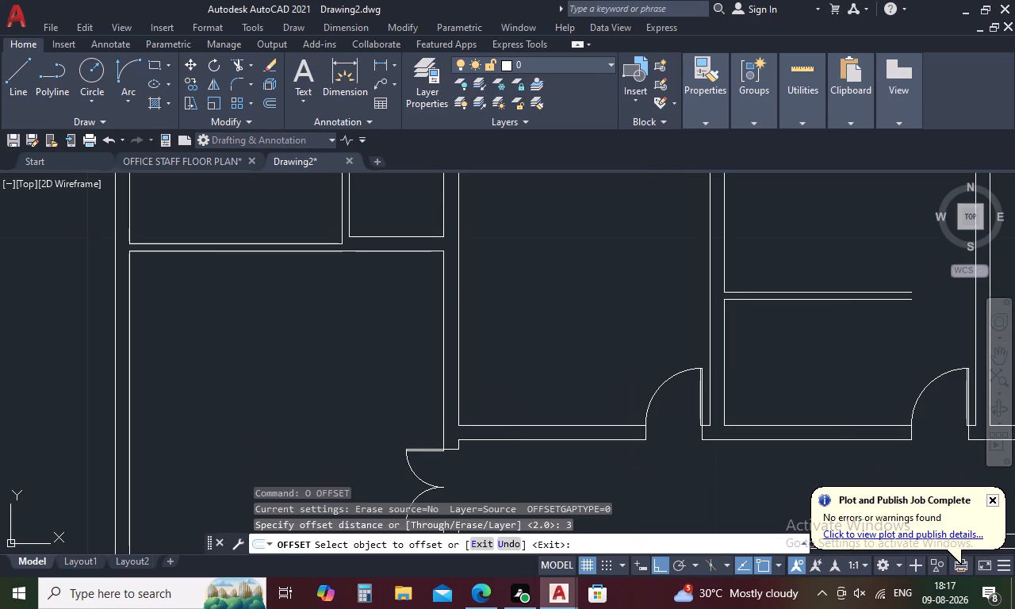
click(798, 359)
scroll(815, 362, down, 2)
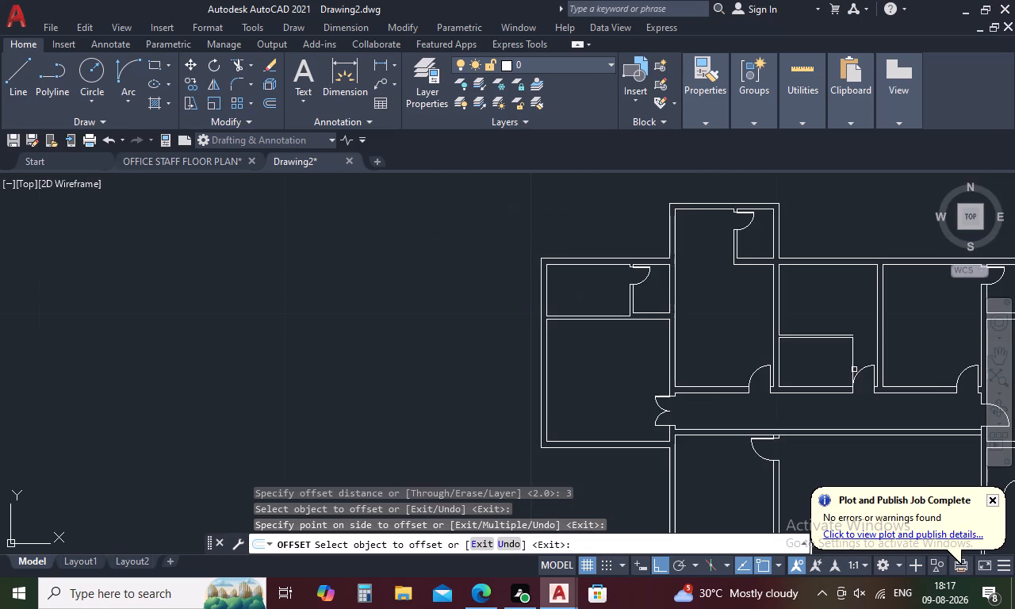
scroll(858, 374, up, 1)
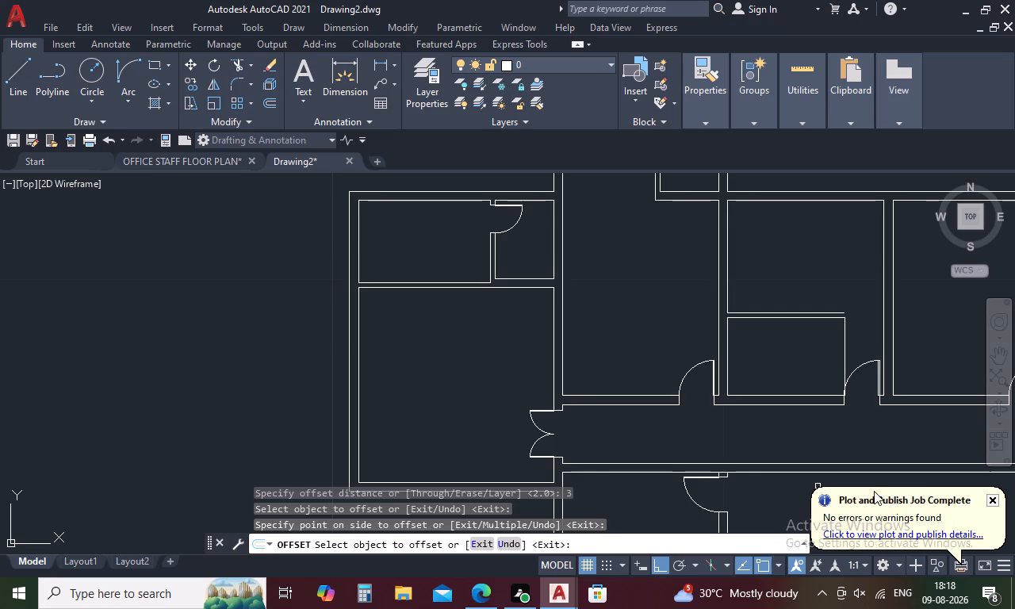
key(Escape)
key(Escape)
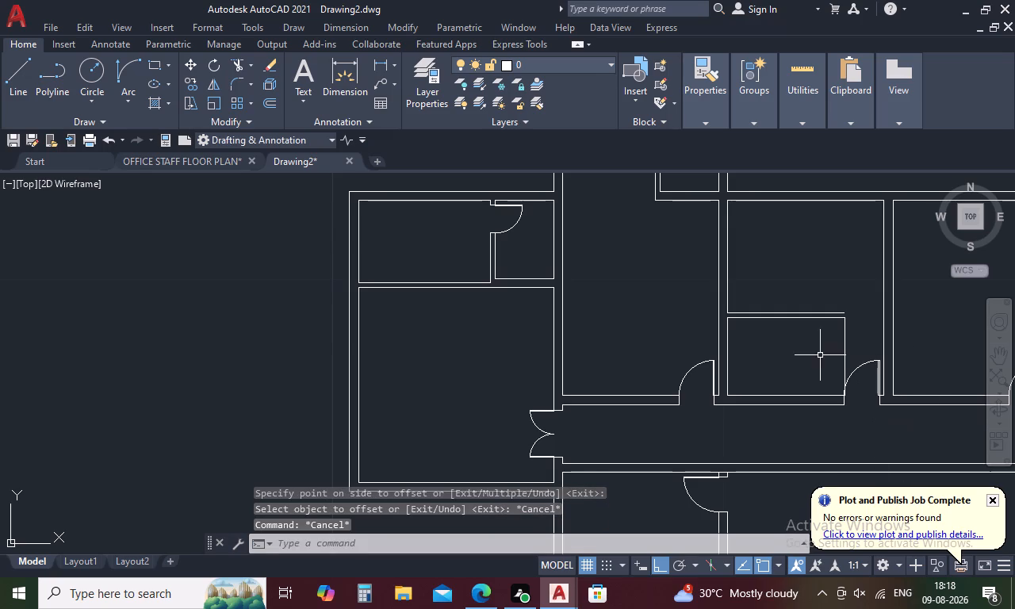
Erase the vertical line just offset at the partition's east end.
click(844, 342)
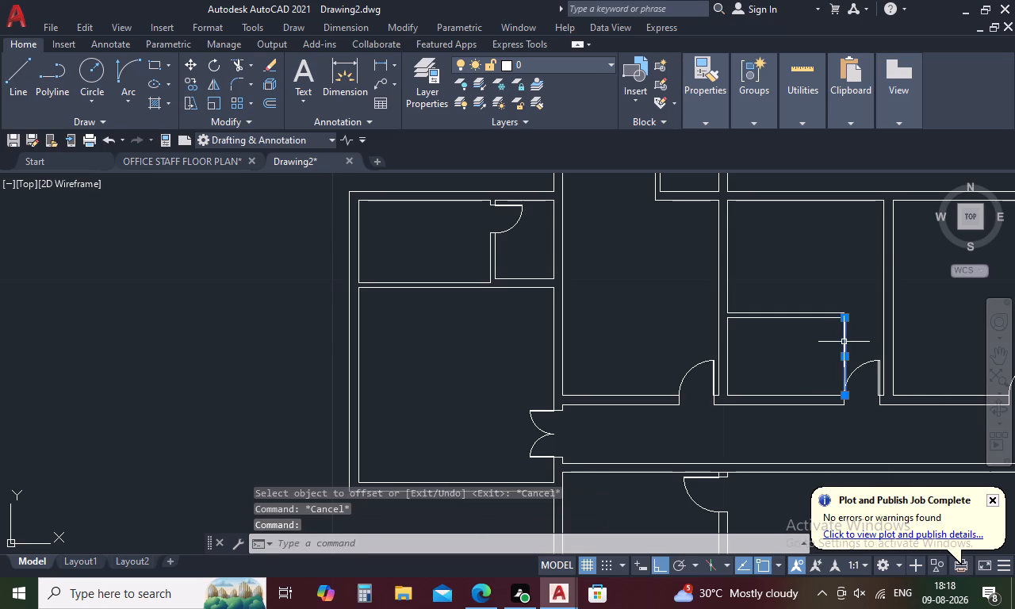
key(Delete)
Draw a vertical line from the inner corner of the middle room's door jamb north to the east end of the partition's upper line.
key(l)
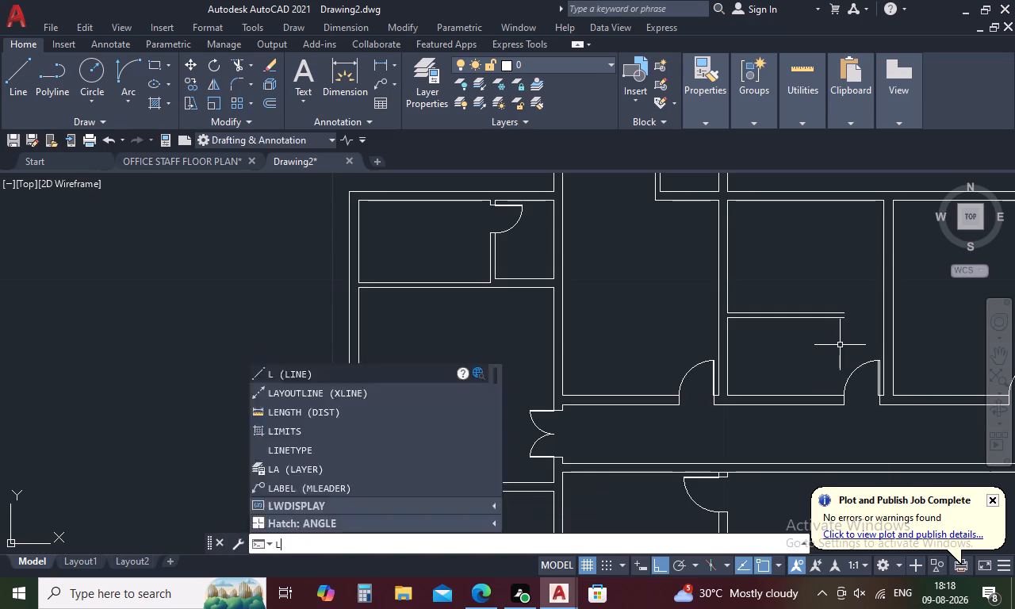
key(space)
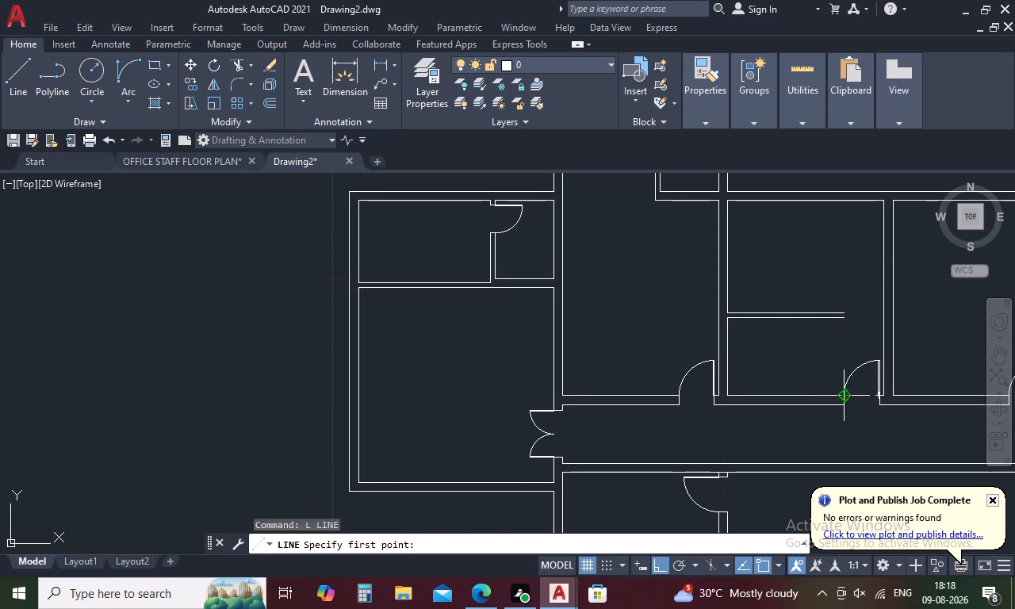
scroll(844, 396, up, 4)
click(806, 400)
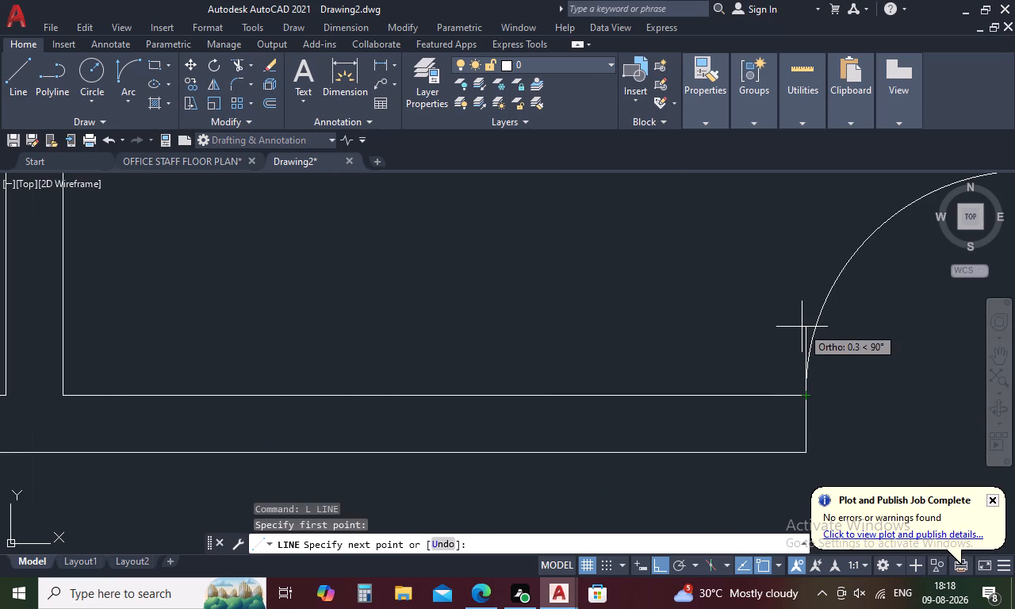
scroll(801, 326, down, 3)
click(801, 212)
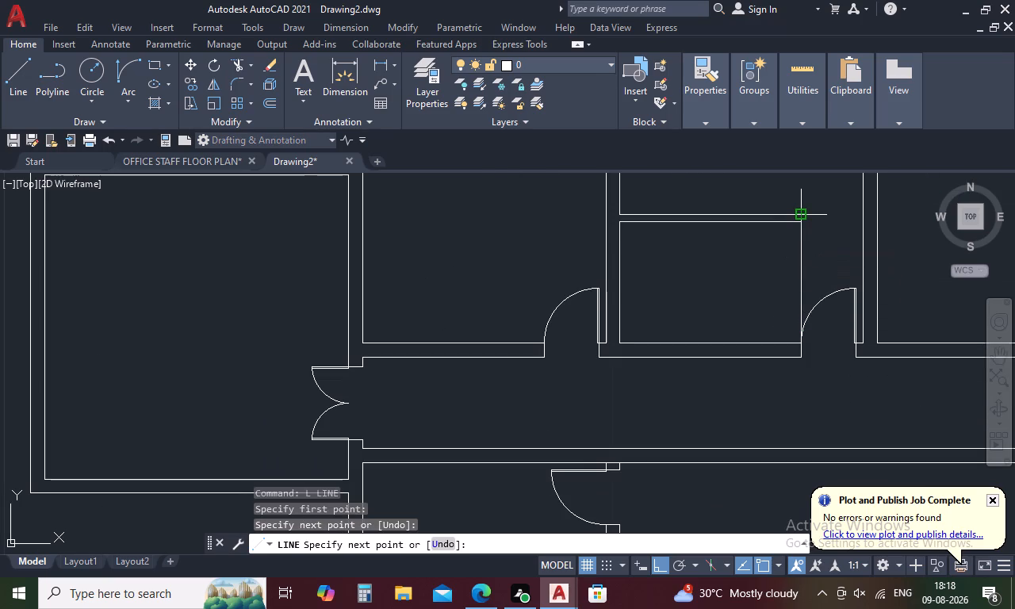
key(Escape)
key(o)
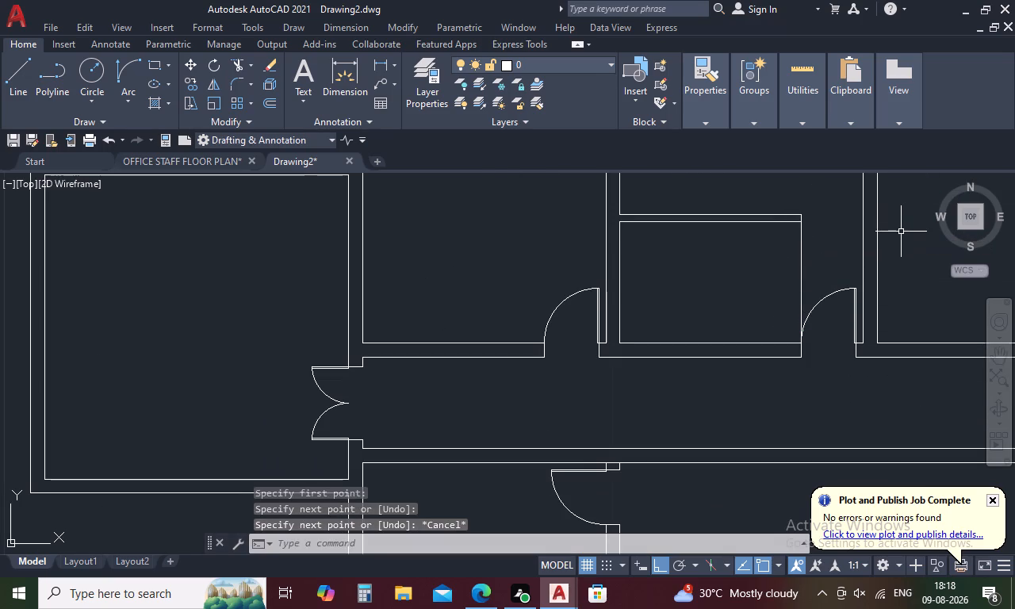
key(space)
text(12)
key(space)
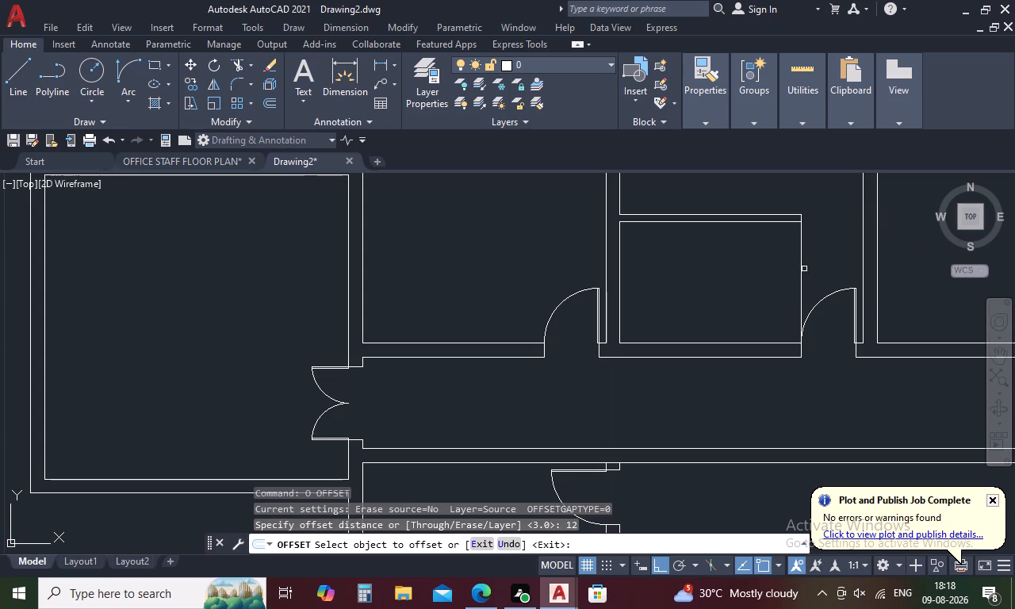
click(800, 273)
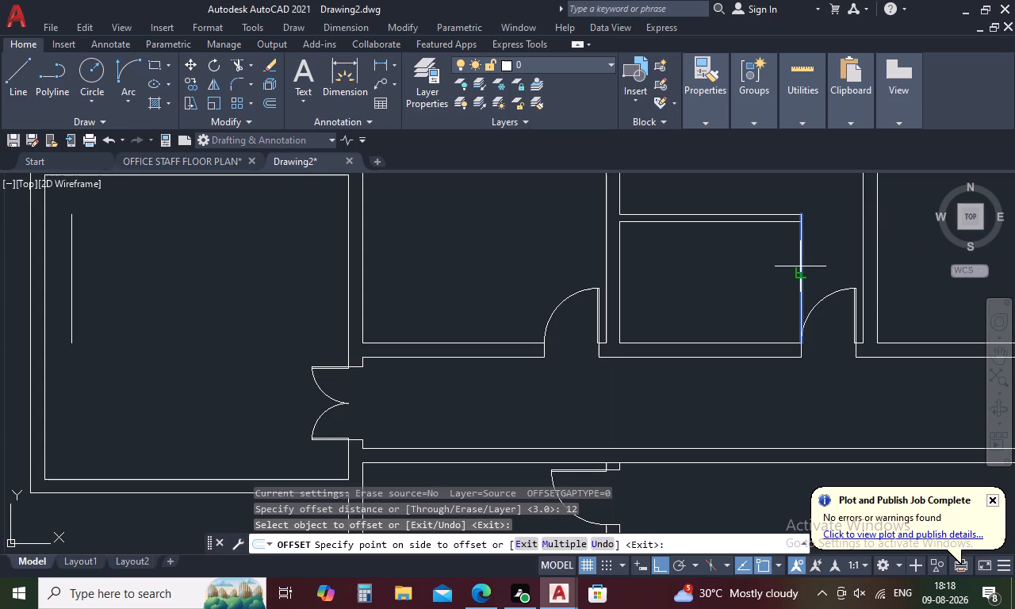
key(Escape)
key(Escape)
Offset the new vertical line at the partition's east end by 0.12 to the west.
text(O .)
key(1)
text(2)
key(space)
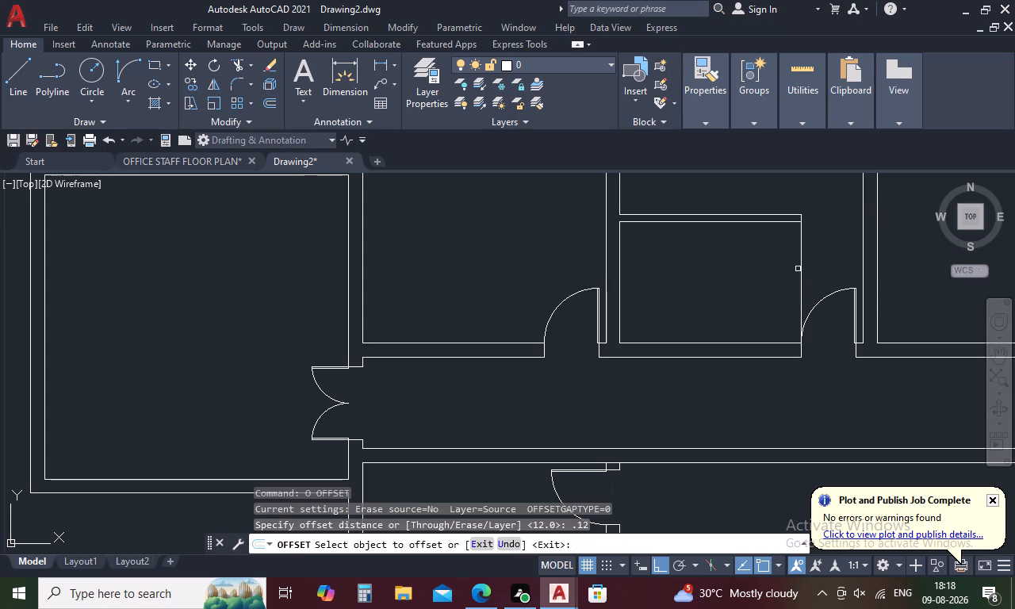
click(801, 266)
click(770, 276)
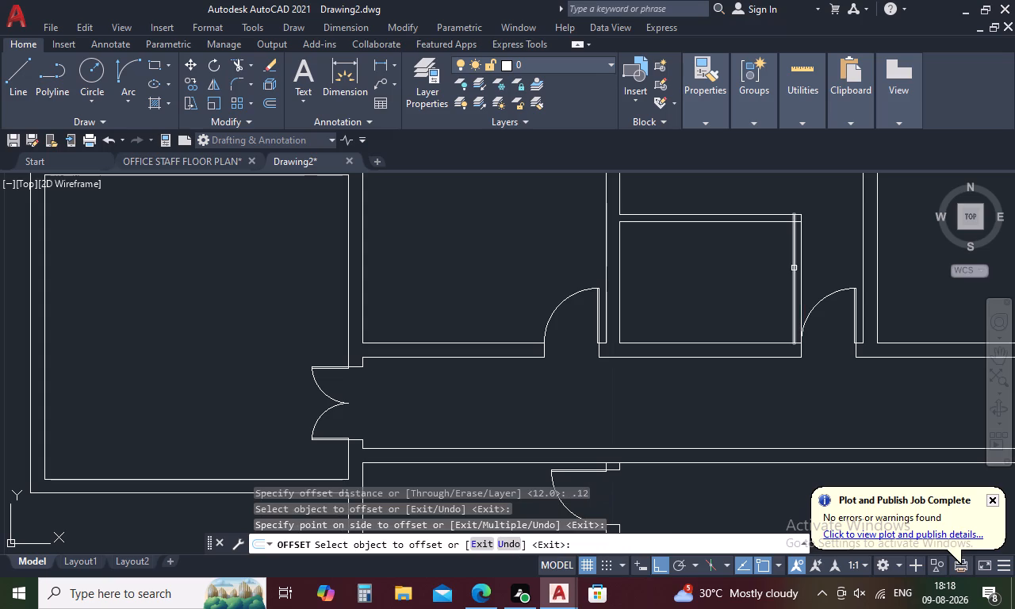
key(Escape)
Trim the overlapping lines at the small room's northeast partition corner and the south wall's inner line between the east partition's two lines.
text(TR)
key(space)
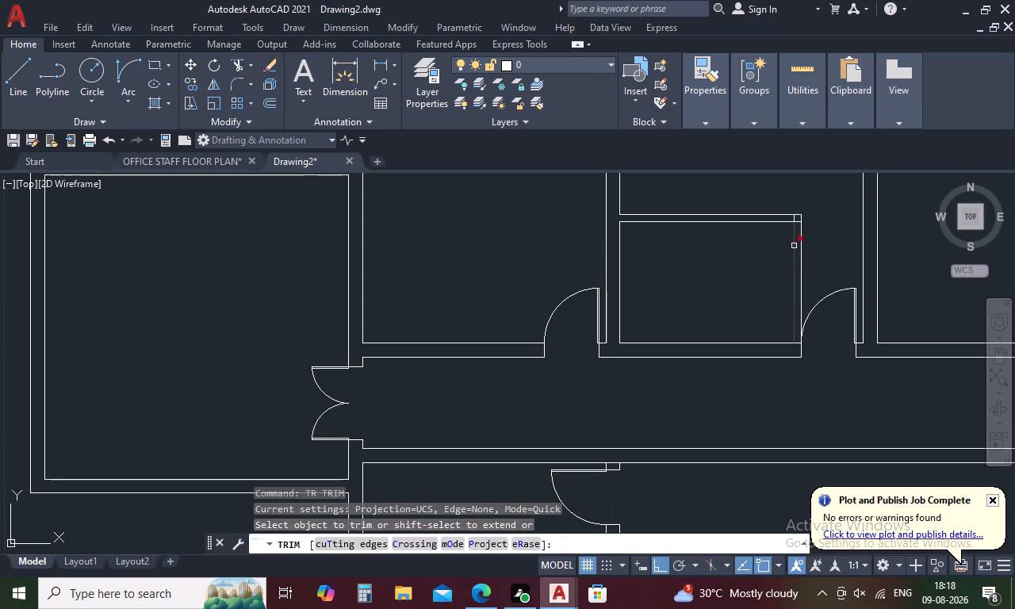
scroll(794, 220, up, 4)
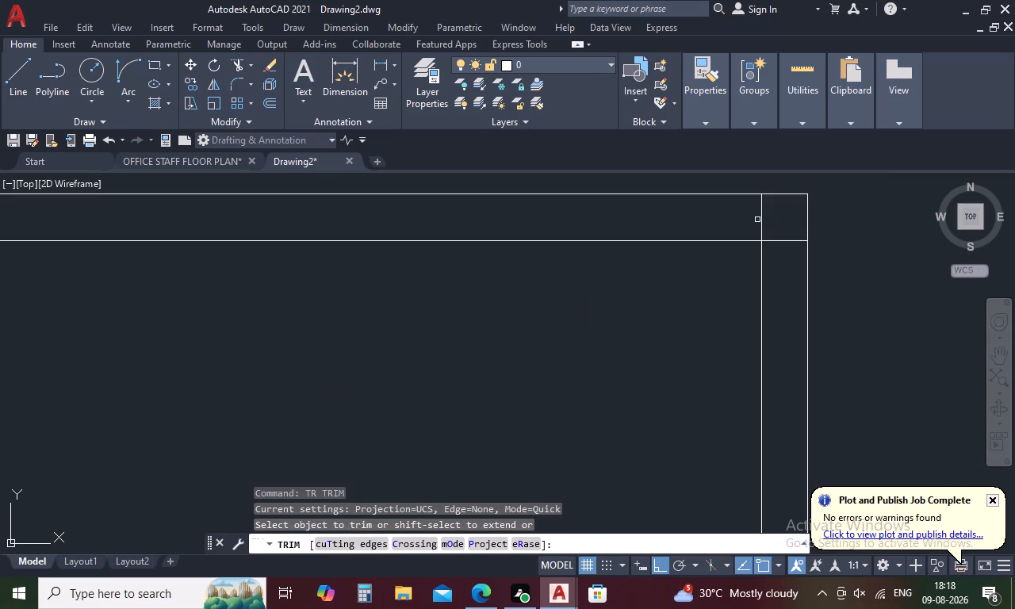
drag(741, 217, 776, 270)
scroll(776, 270, down, 3)
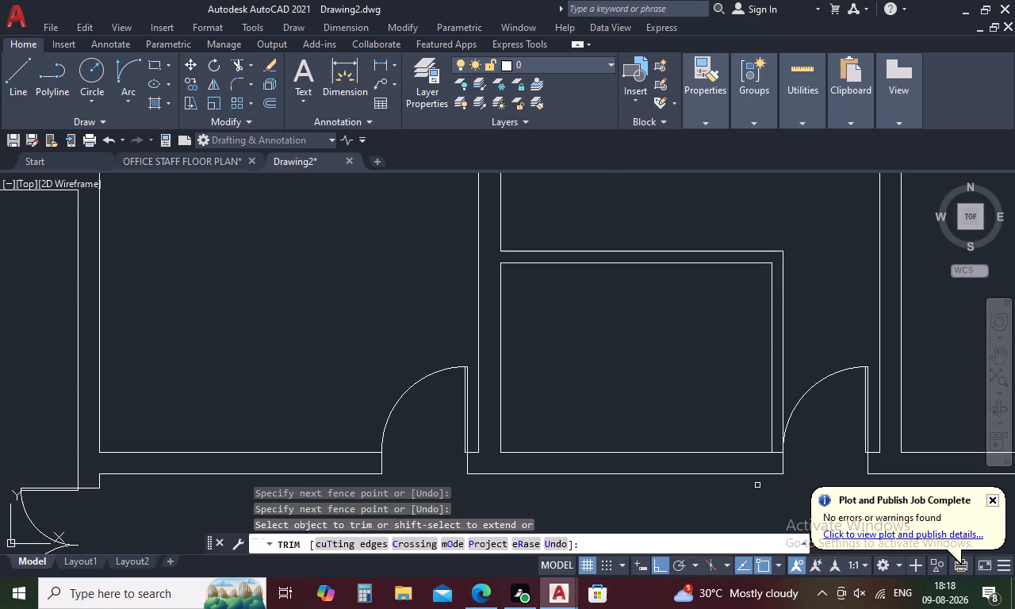
scroll(773, 456, up, 3)
drag(772, 433, 763, 468)
scroll(762, 469, down, 3)
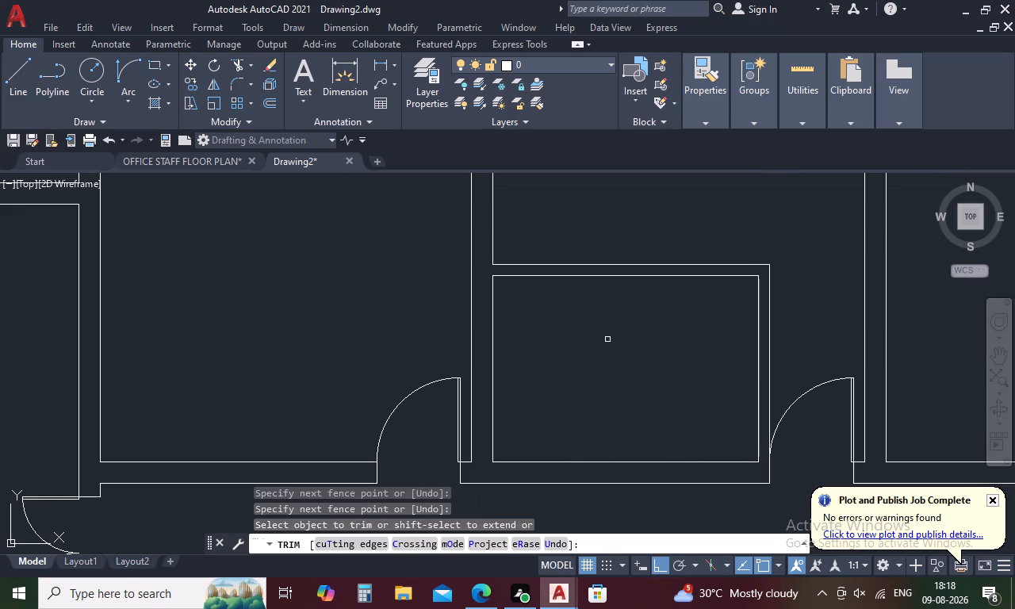
key(Escape)
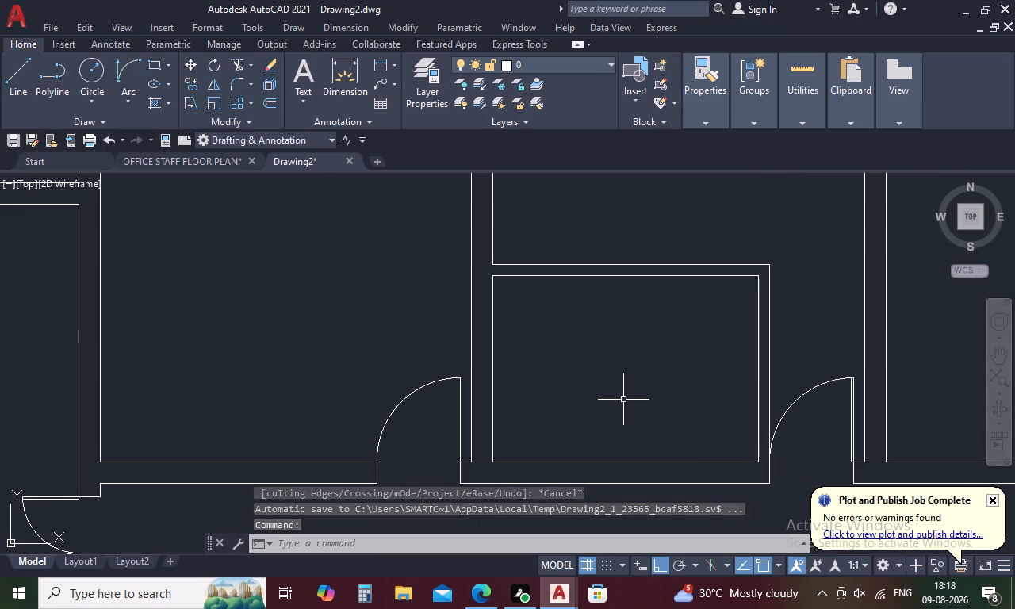
Draw a jamb line across the small room's north partition, 0.12 east of its inner northwest corner.
key(l)
key(space)
text(TK)
key(space)
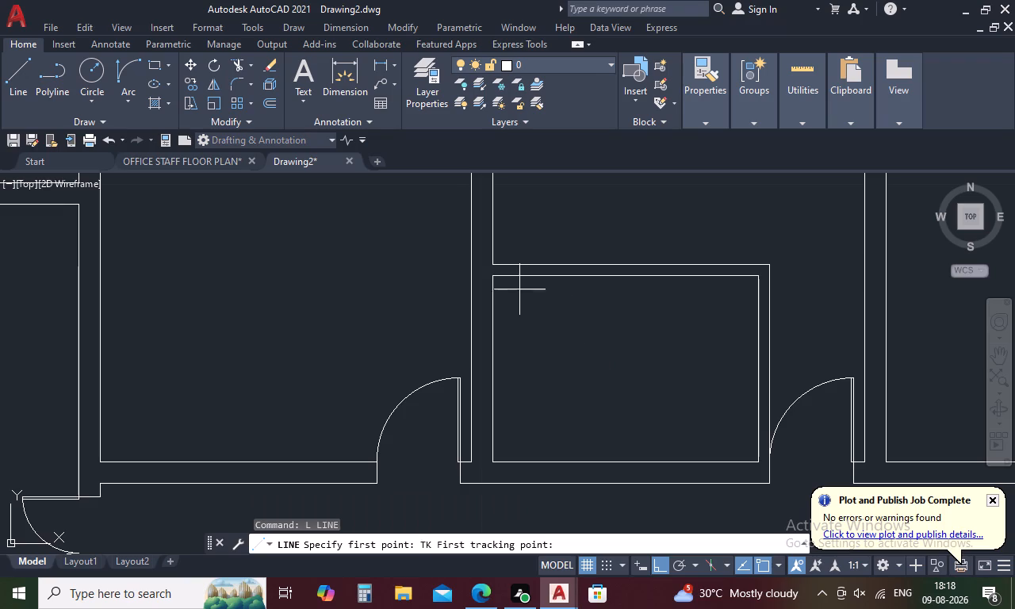
click(490, 277)
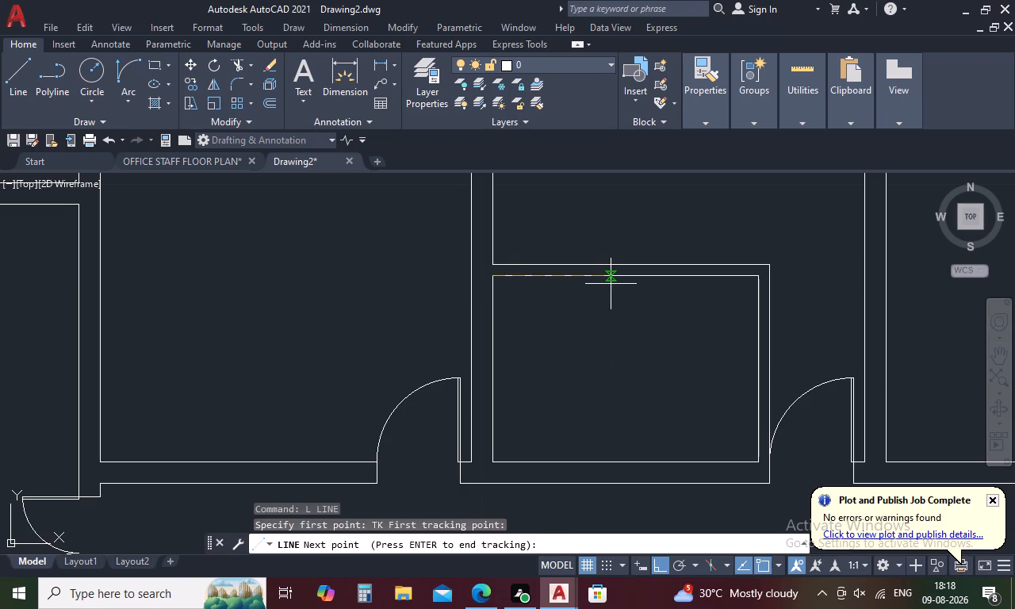
key(period)
text(12)
key(space)
key(space)
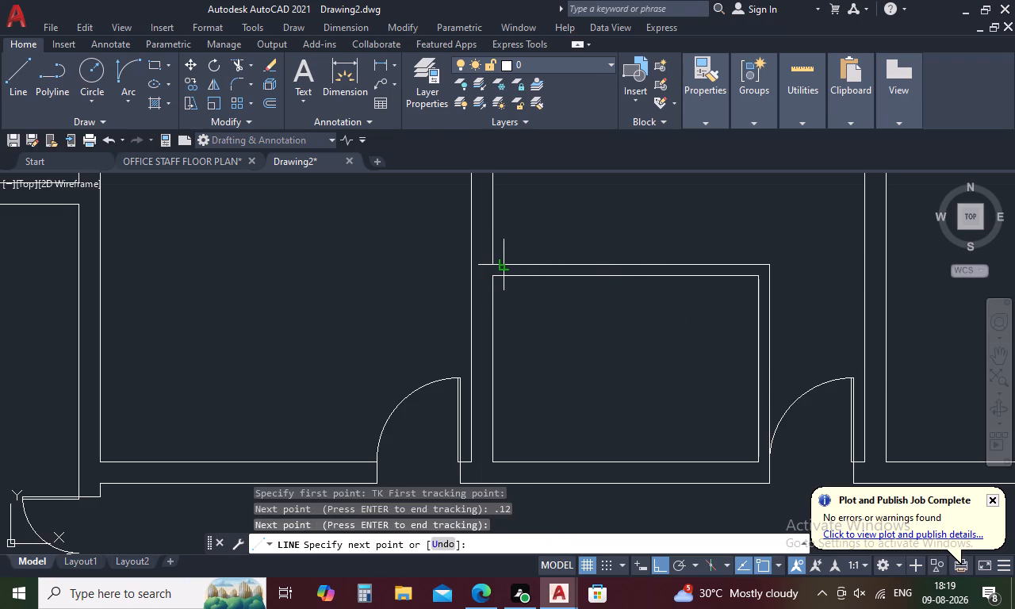
click(506, 262)
key(Escape)
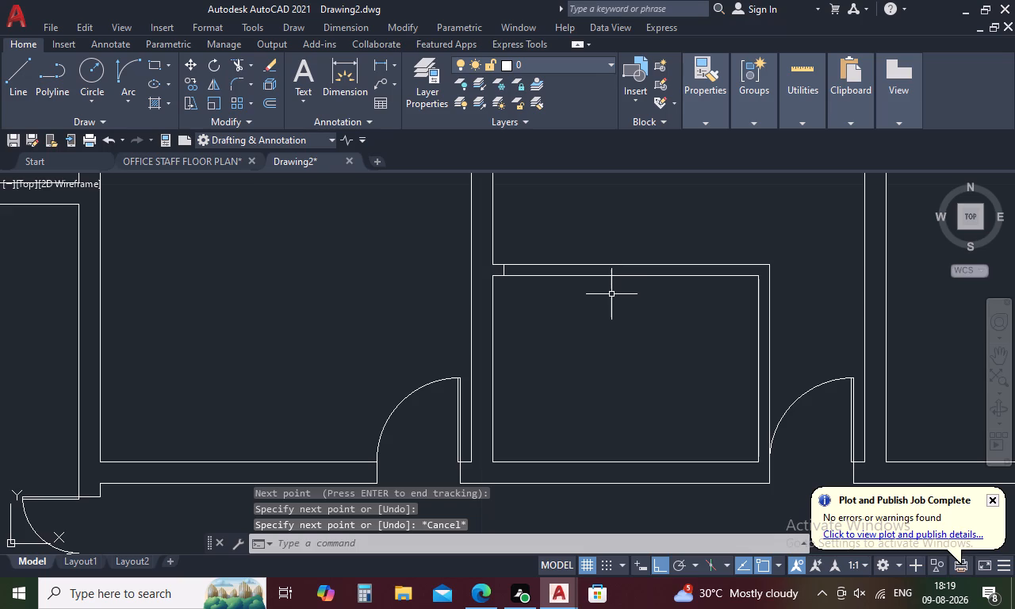
key(o)
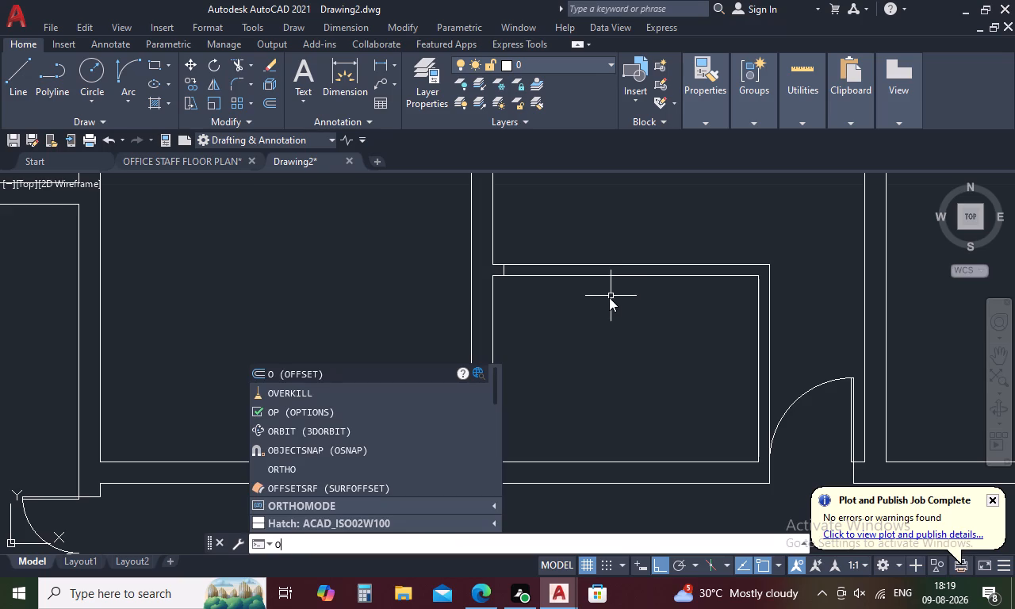
key(Escape)
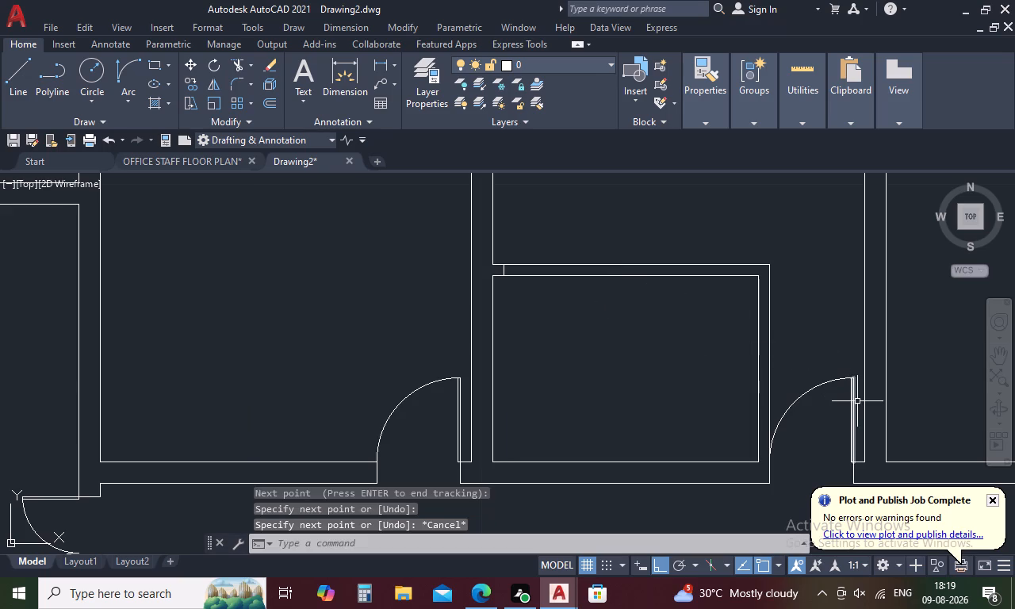
Copy the middle room's door and its west jamb line from the leaf's hinge corner to the lower end of the north partition's jamb line.
drag(857, 402, 787, 392)
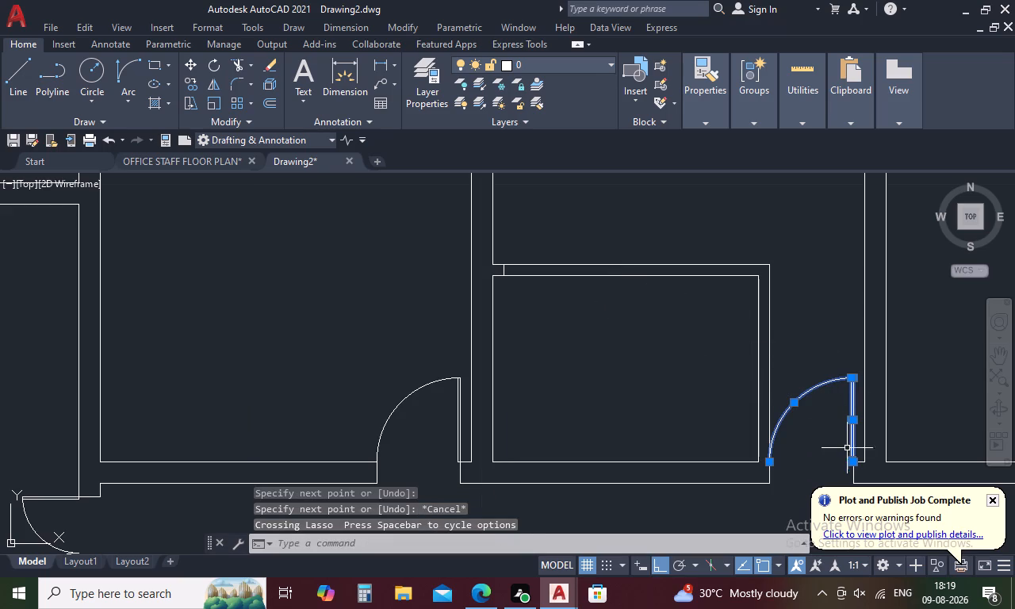
click(772, 477)
right_click(795, 455)
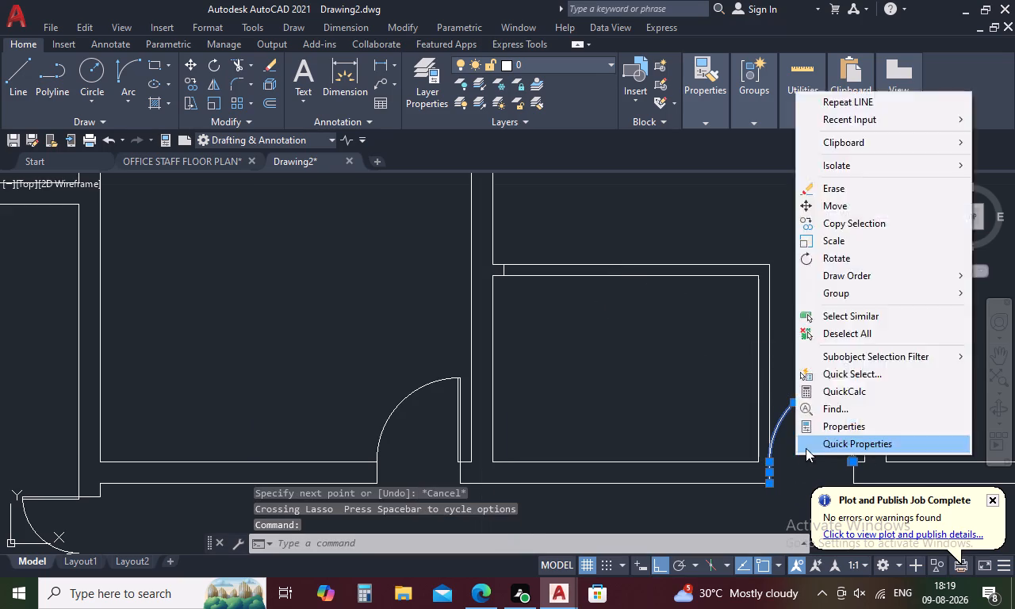
click(856, 222)
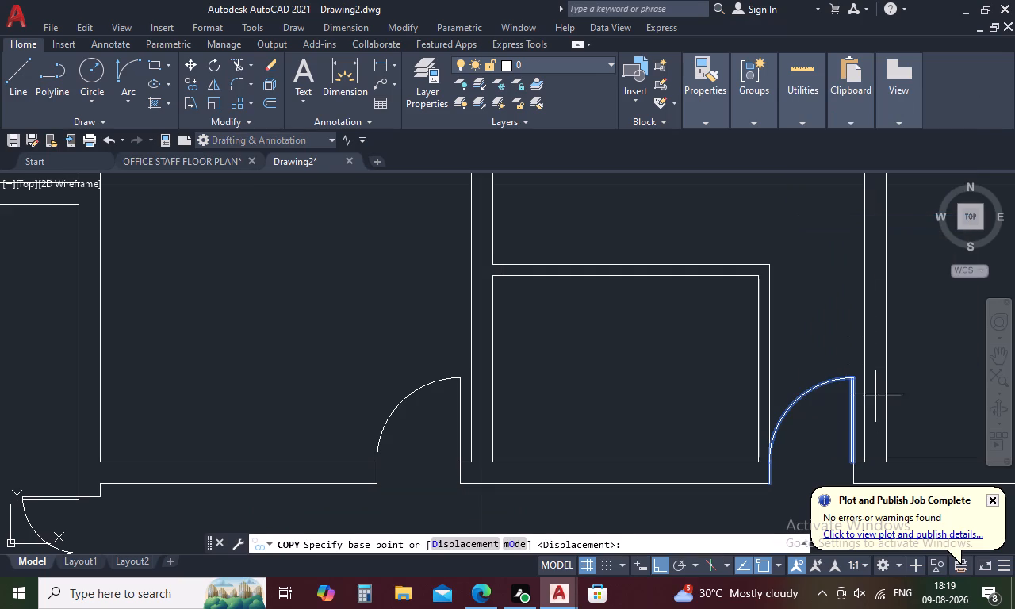
middle_drag(834, 448, 818, 355)
scroll(842, 369, up, 3)
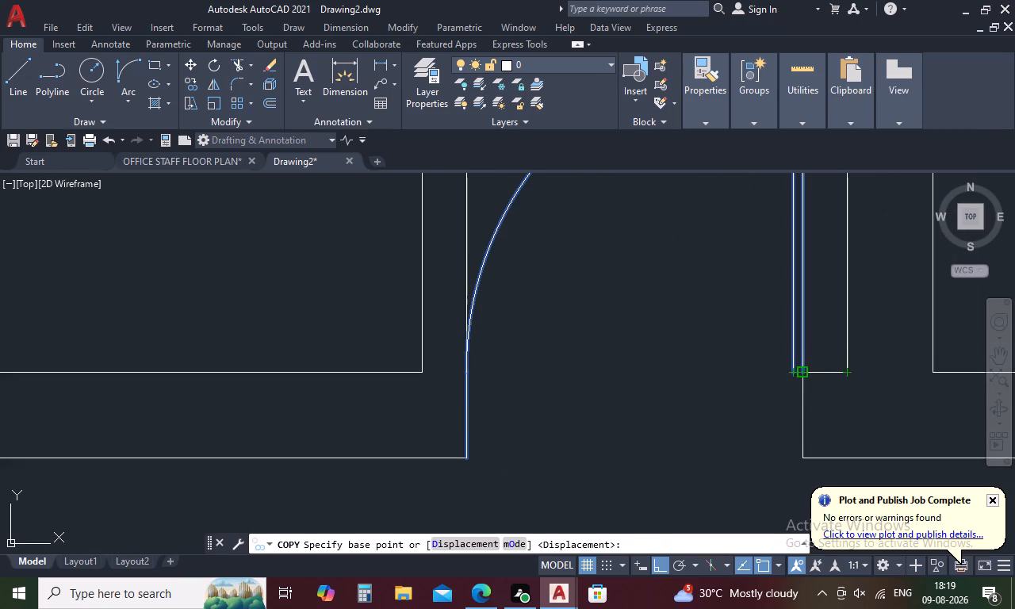
click(805, 375)
scroll(805, 375, down, 4)
scroll(584, 247, up, 3)
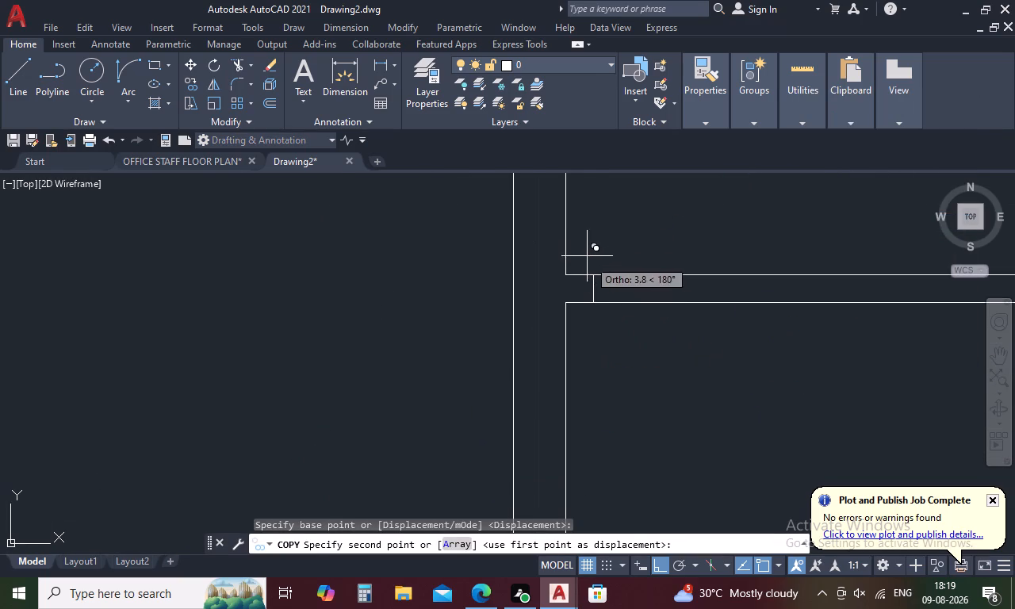
scroll(593, 307, up, 4)
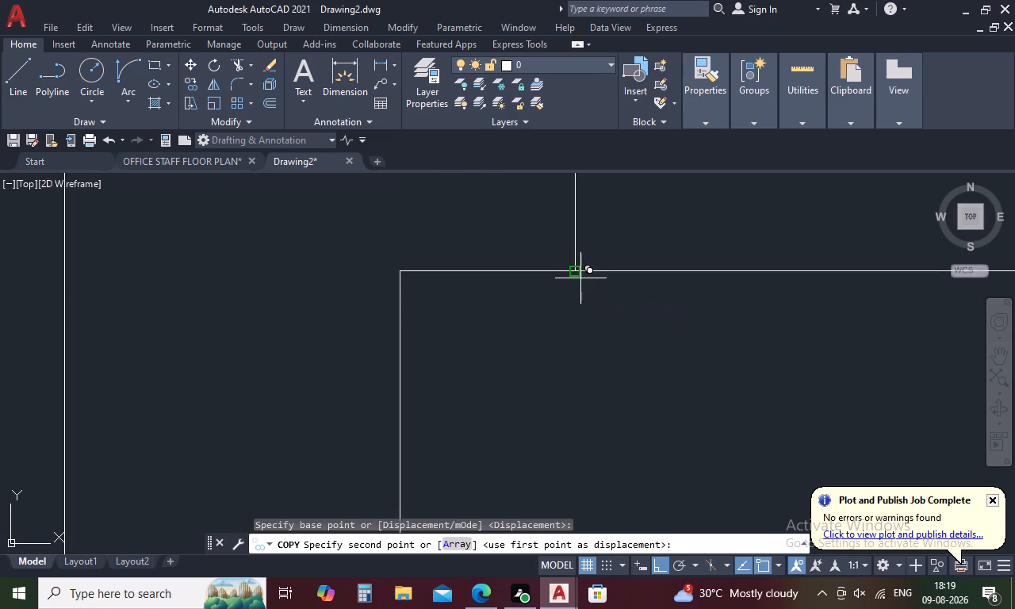
click(576, 269)
scroll(576, 267, down, 4)
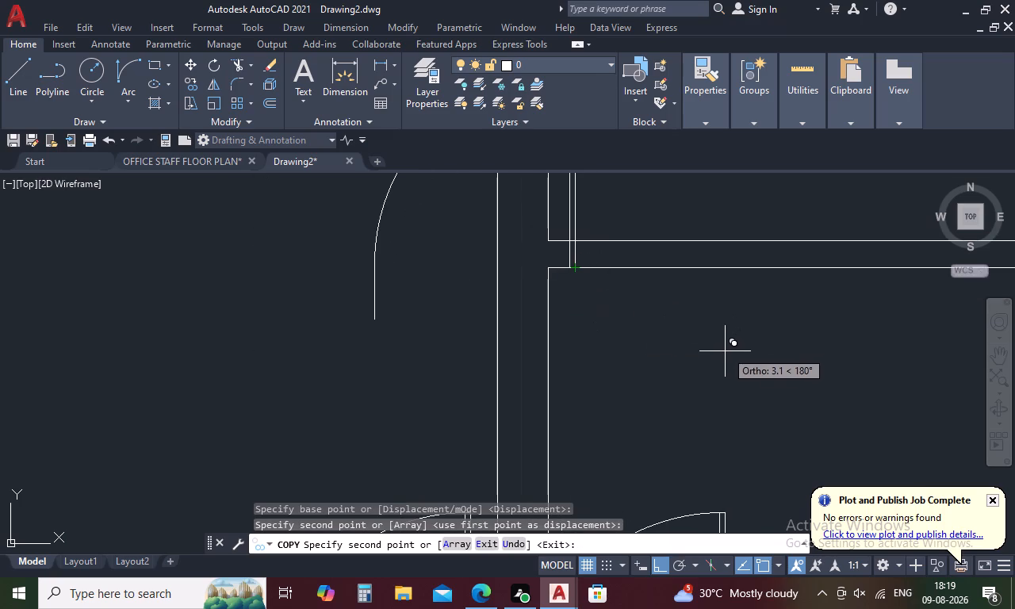
key(Escape)
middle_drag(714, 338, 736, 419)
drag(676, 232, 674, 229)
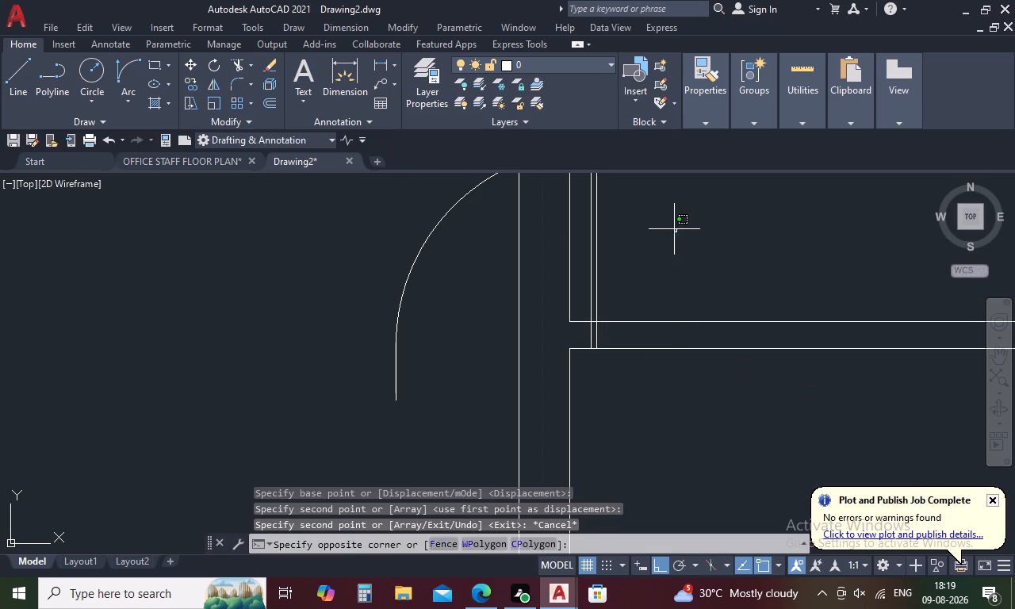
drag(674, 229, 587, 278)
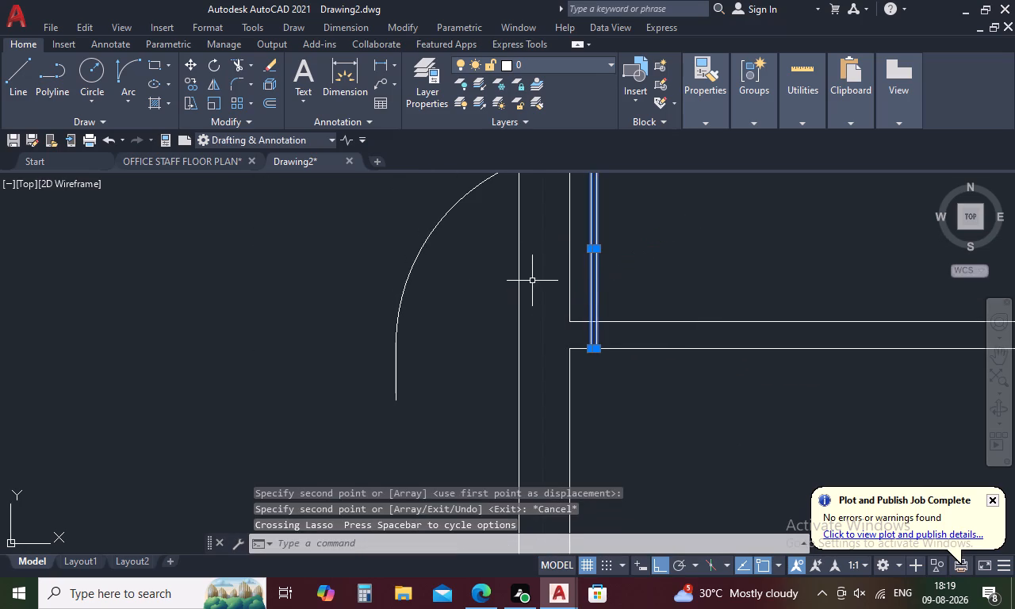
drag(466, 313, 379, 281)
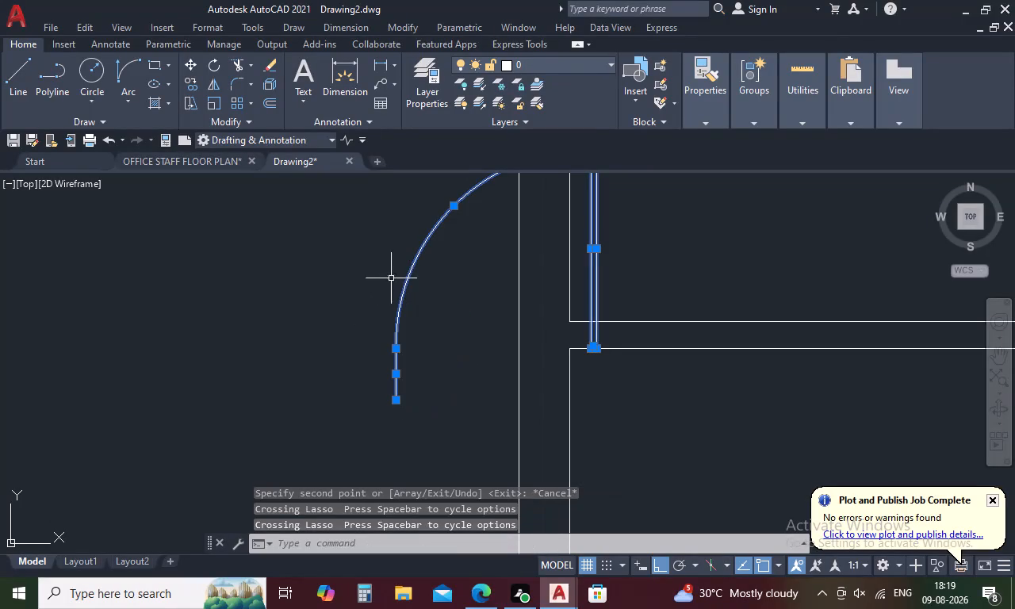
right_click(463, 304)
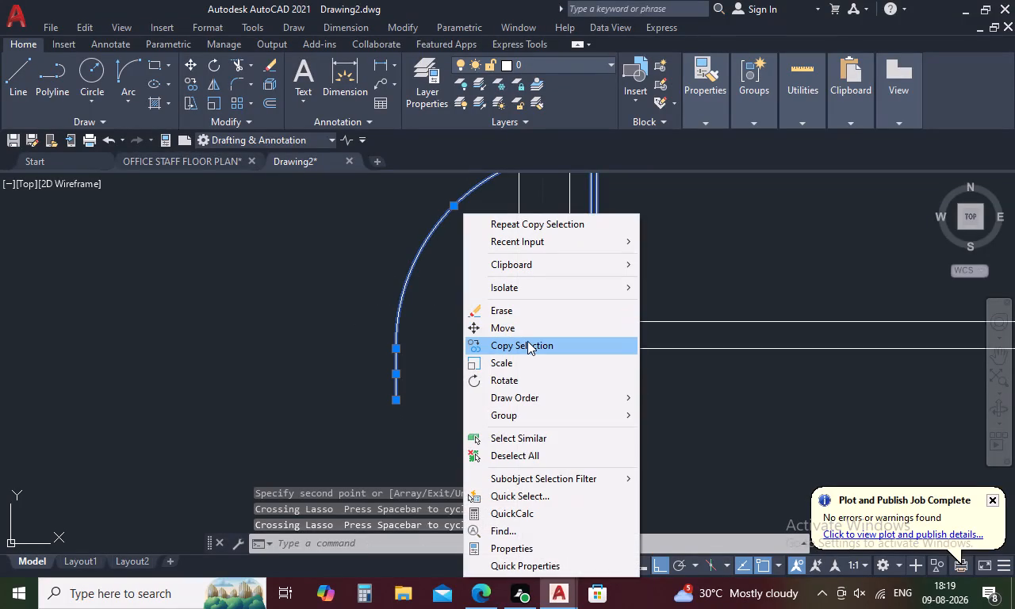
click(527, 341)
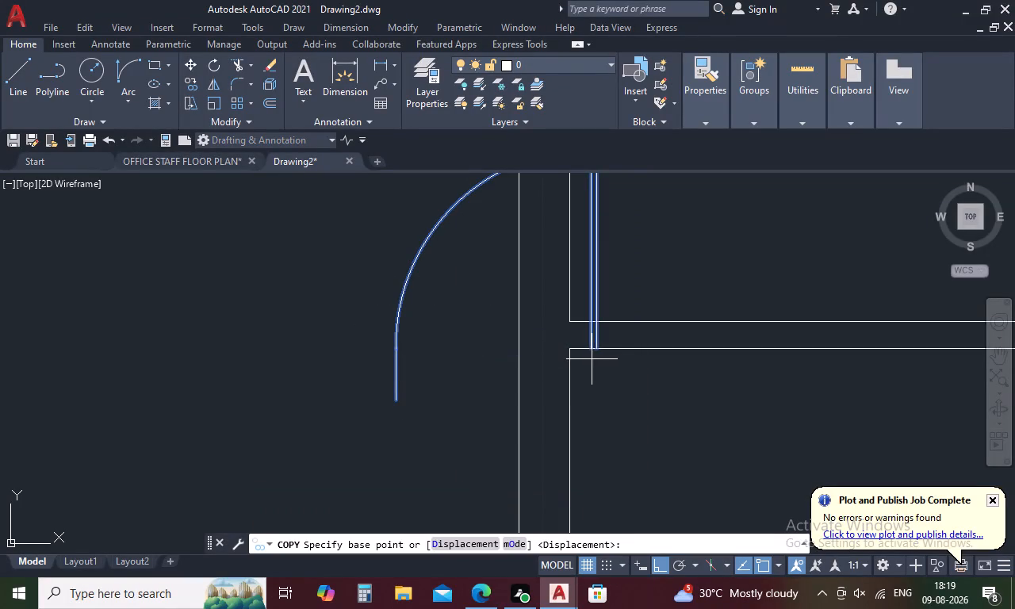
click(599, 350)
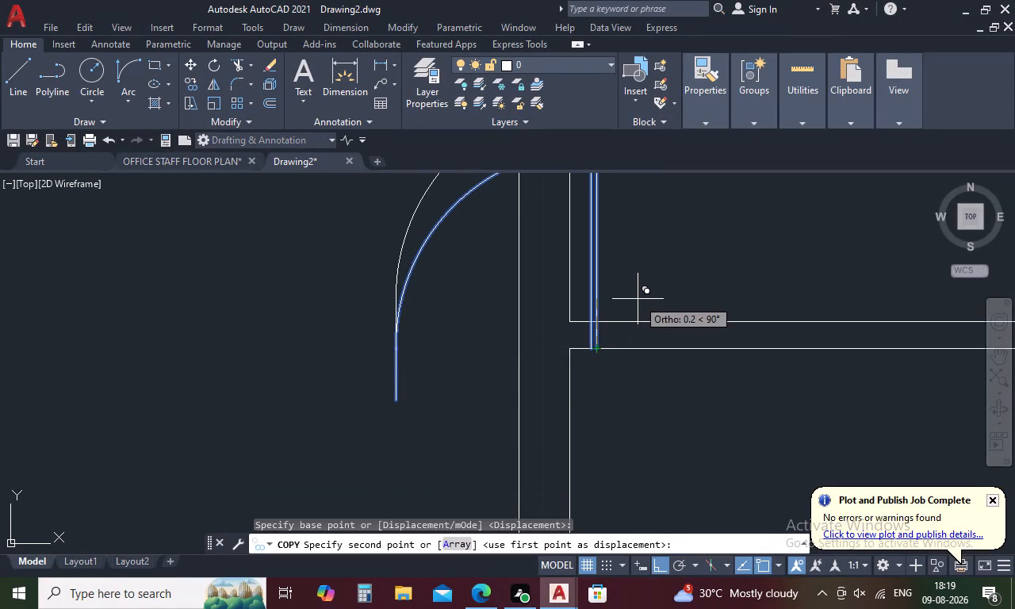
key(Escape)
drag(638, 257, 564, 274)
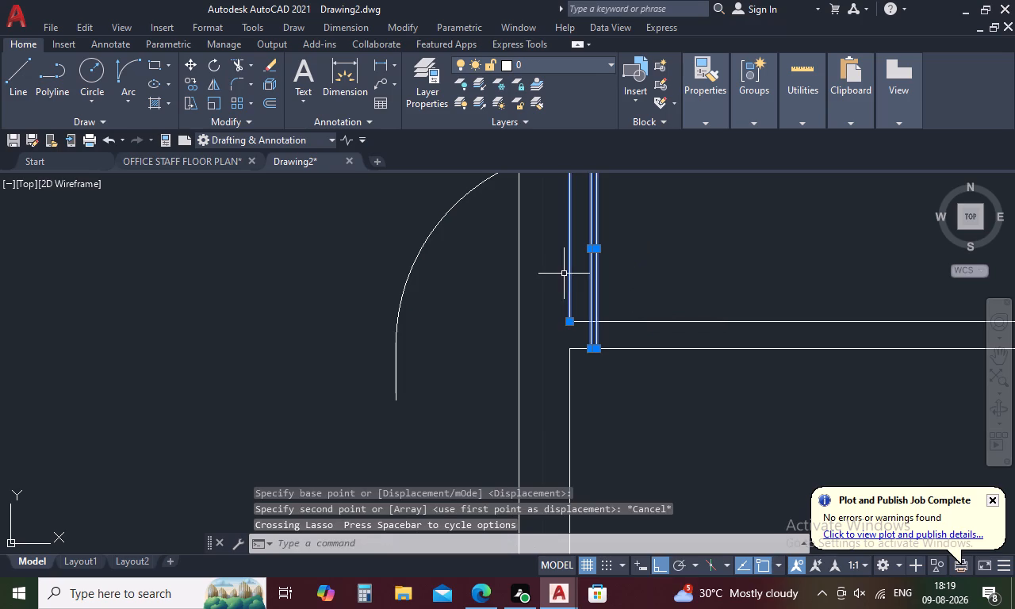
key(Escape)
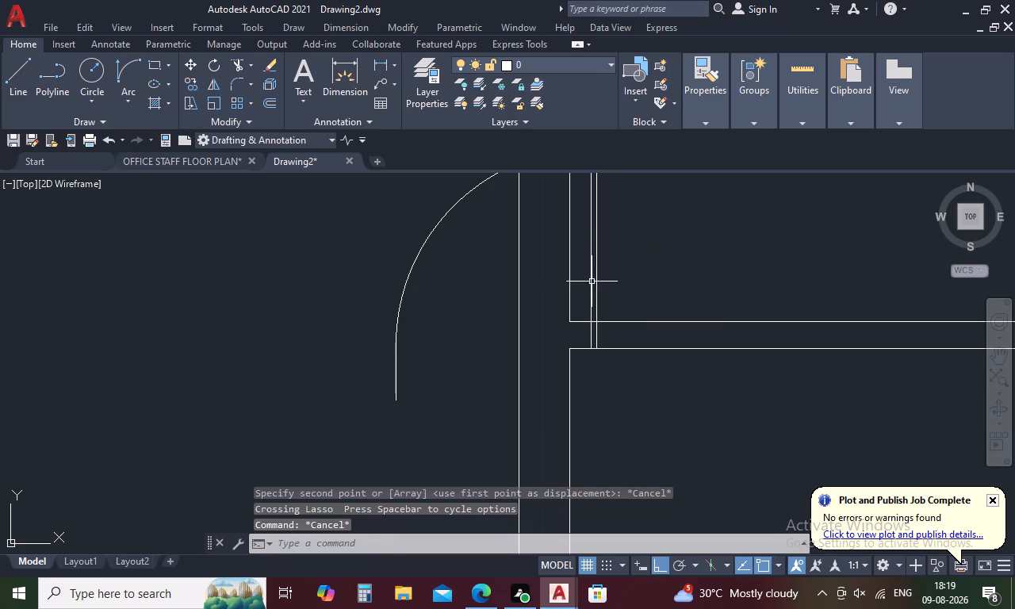
Rotate the copied door and its jamb line 180° about the hinge corner on the north partition's lower line.
drag(615, 270, 584, 289)
drag(480, 286, 404, 397)
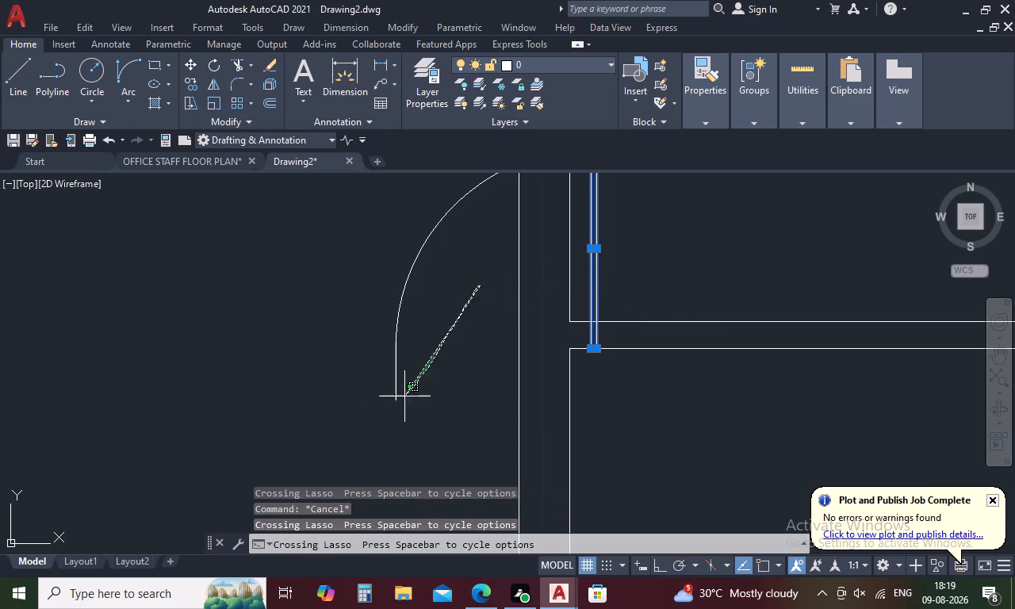
drag(404, 397, 358, 267)
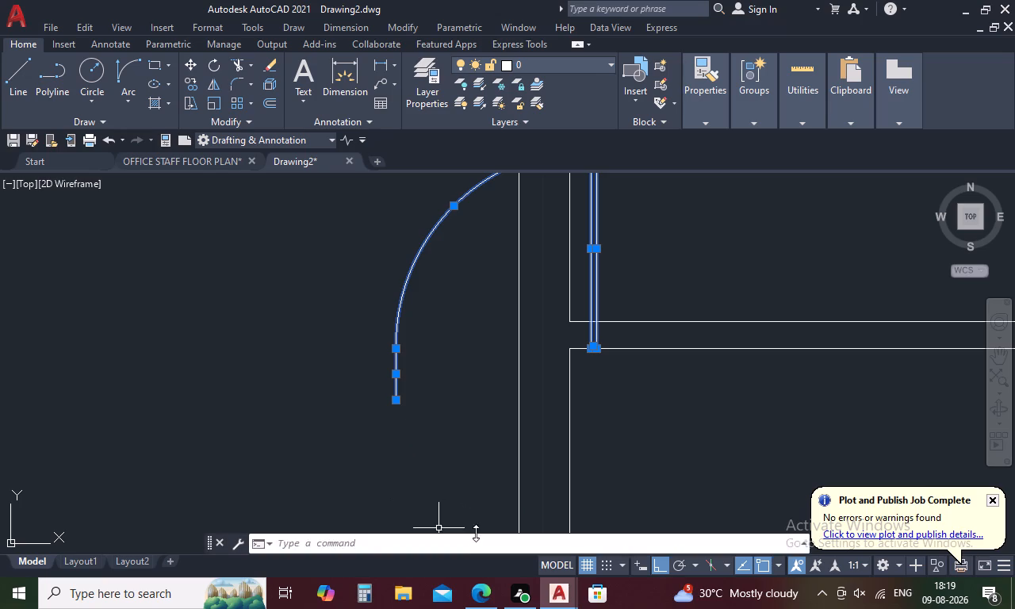
right_click(462, 340)
click(498, 374)
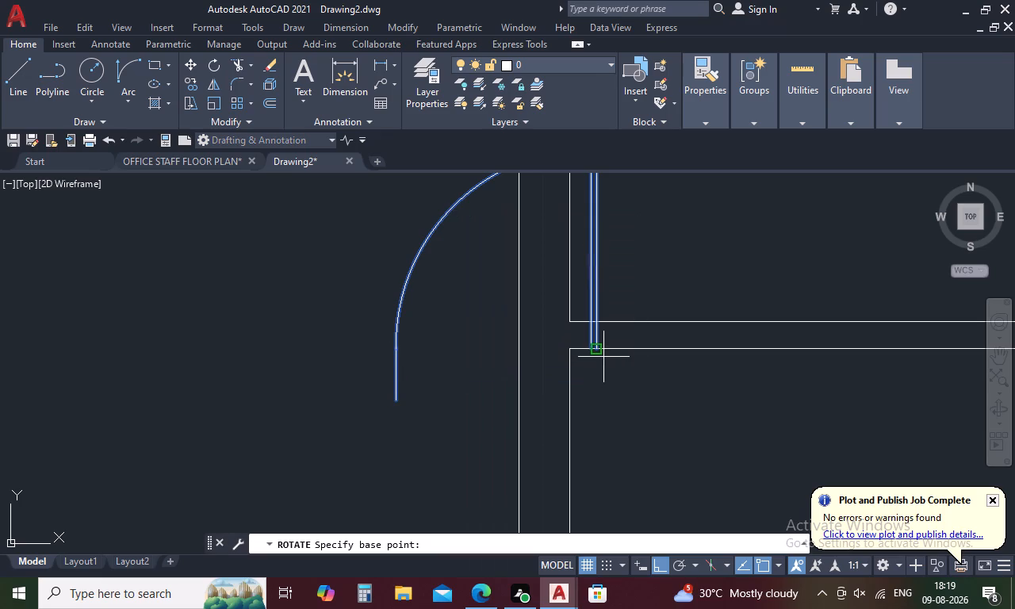
click(597, 349)
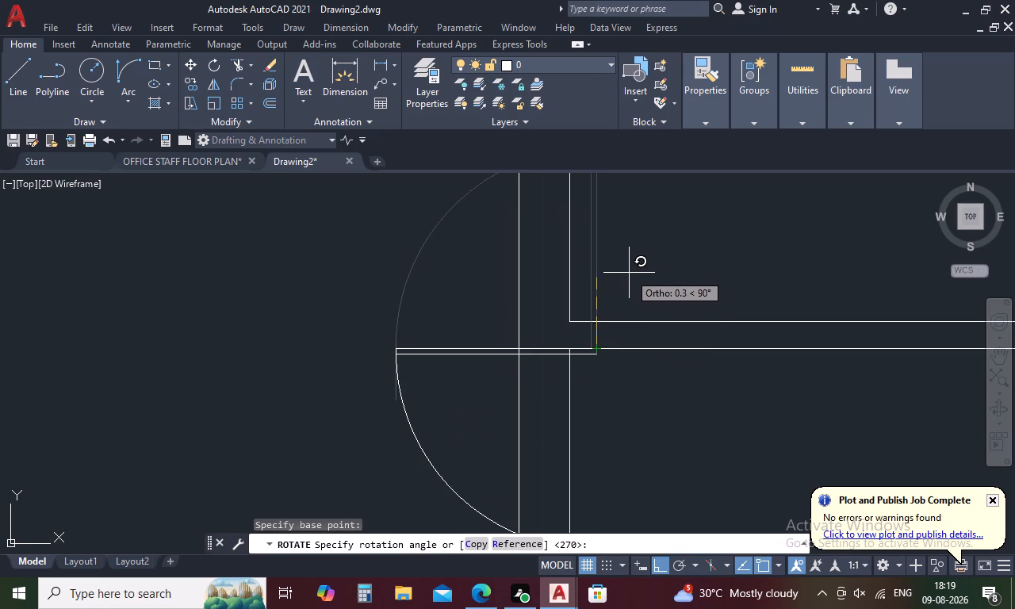
click(366, 328)
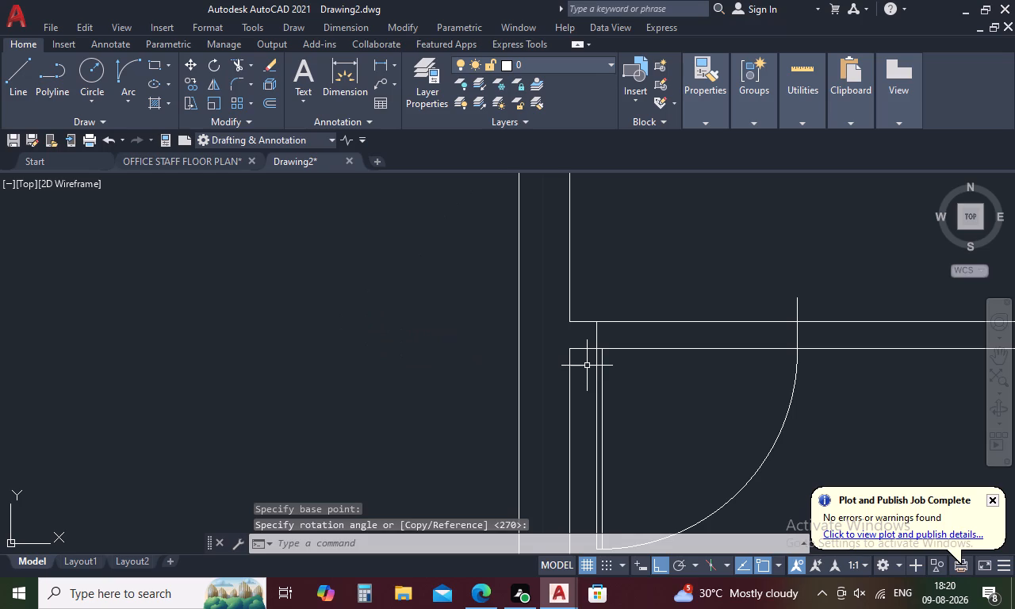
Trim the copied jamb line's overrun north of the partition and both partition lines across the new door opening.
text(TR)
key(space)
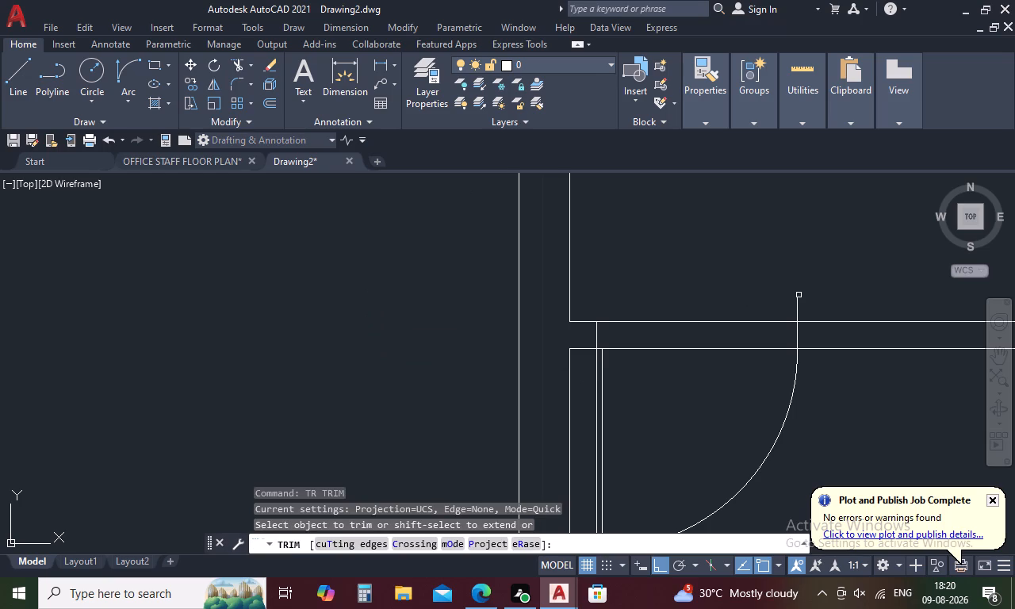
click(798, 311)
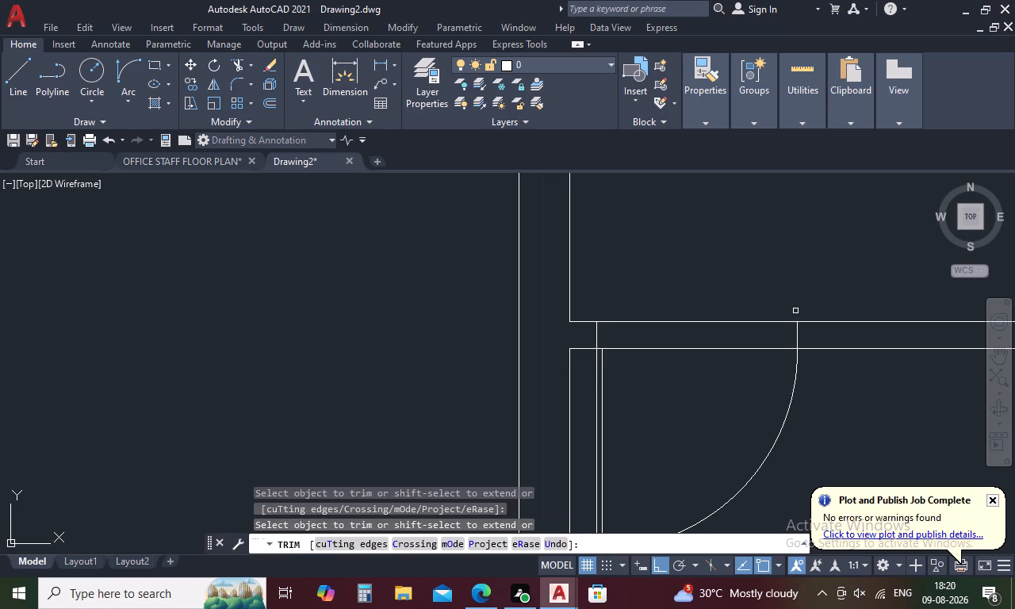
drag(747, 284, 737, 370)
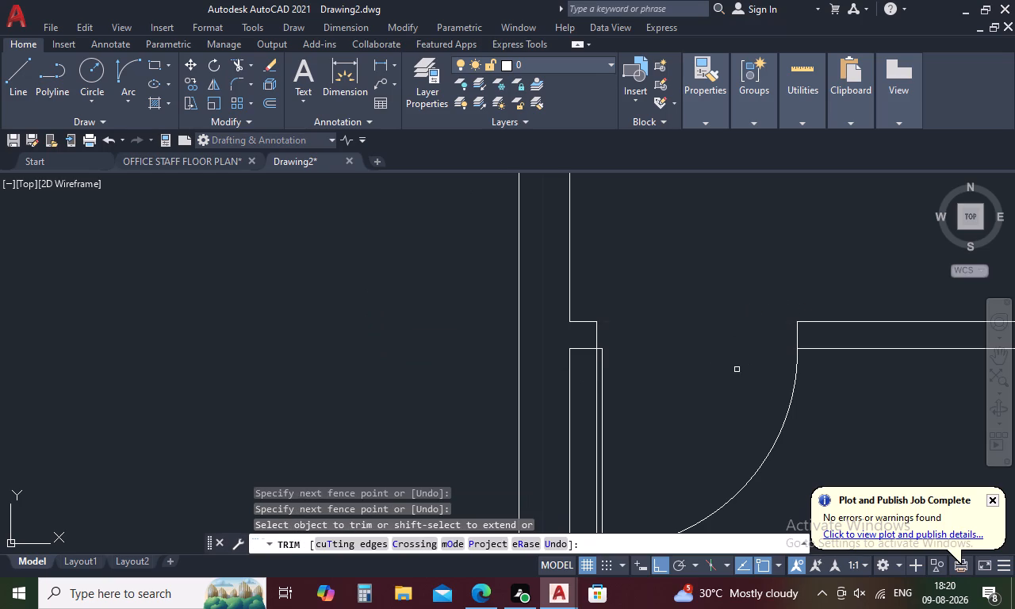
Extend the east wing's inner east wall line south across the thickness of the partition below the northeast room.
scroll(737, 370, down, 3)
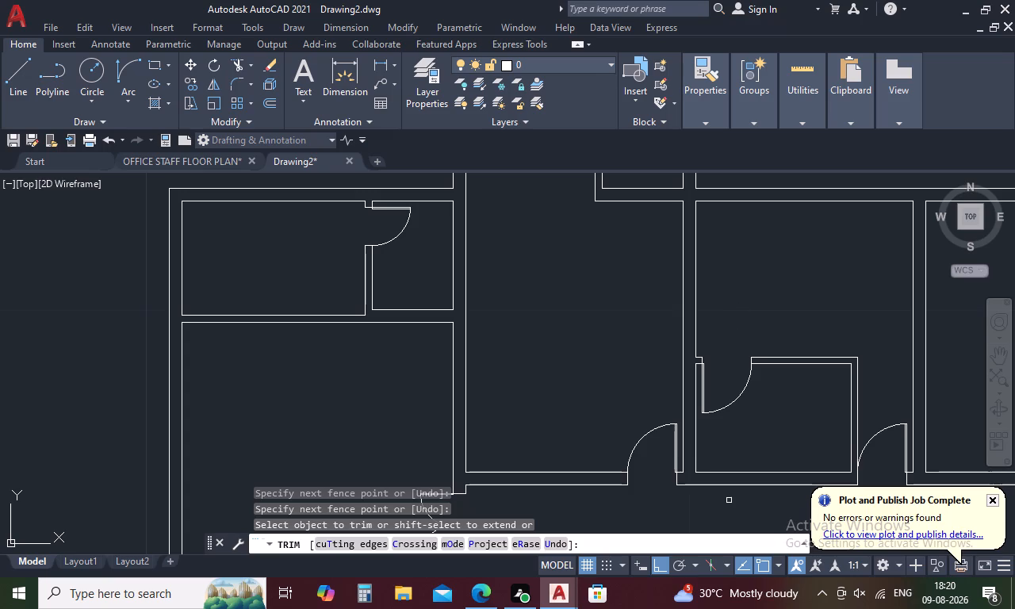
key(Escape)
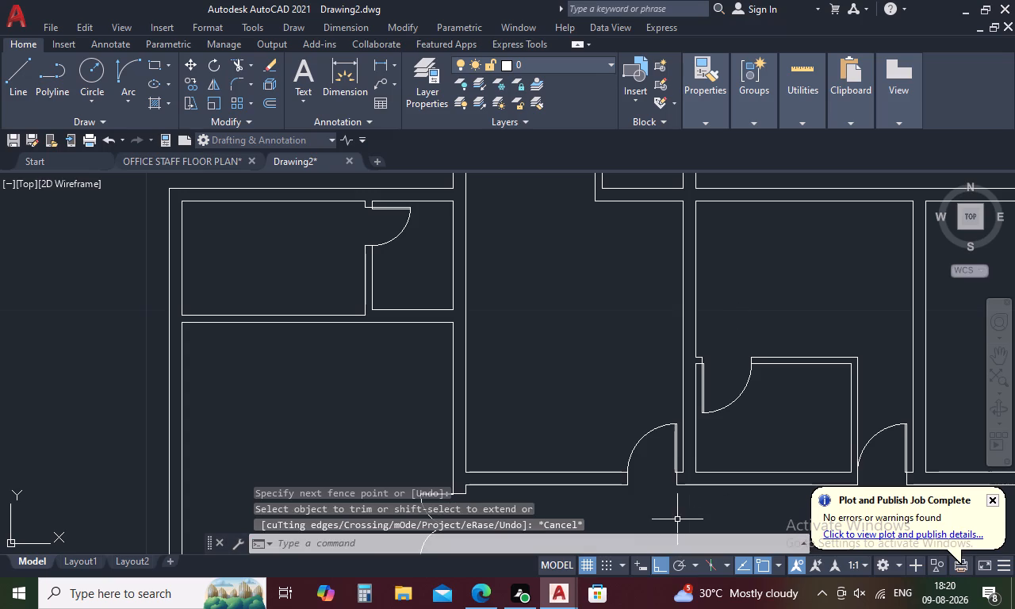
scroll(575, 370, down, 2)
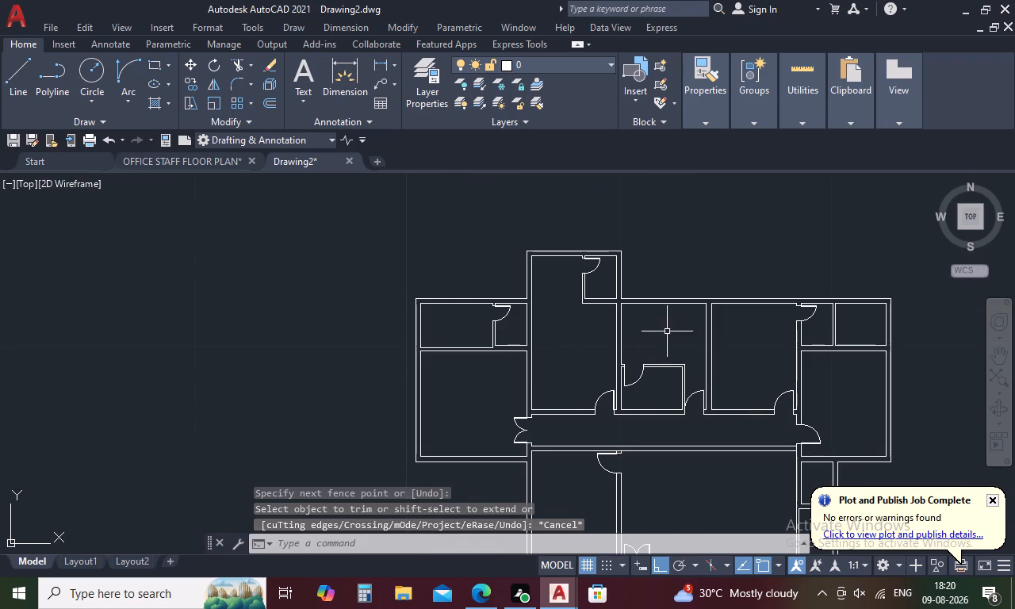
scroll(667, 331, down, 2)
scroll(679, 404, up, 1)
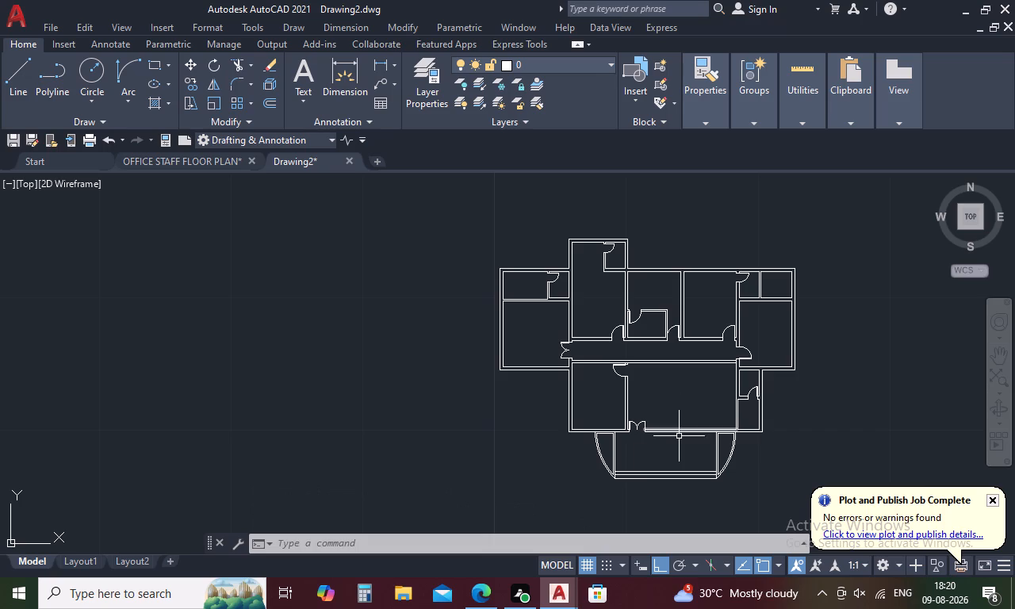
key(Escape)
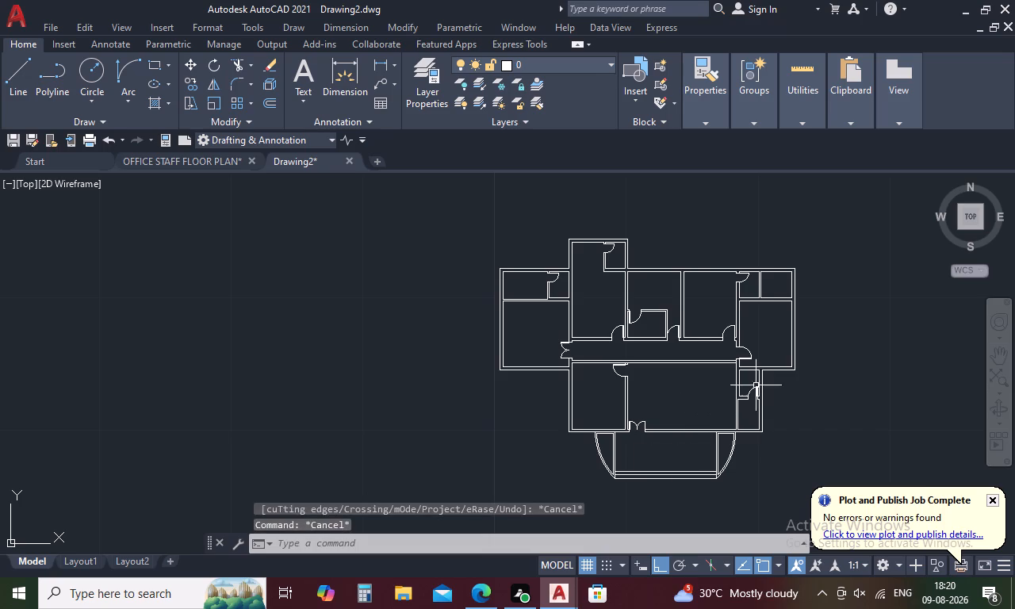
scroll(790, 282, up, 3)
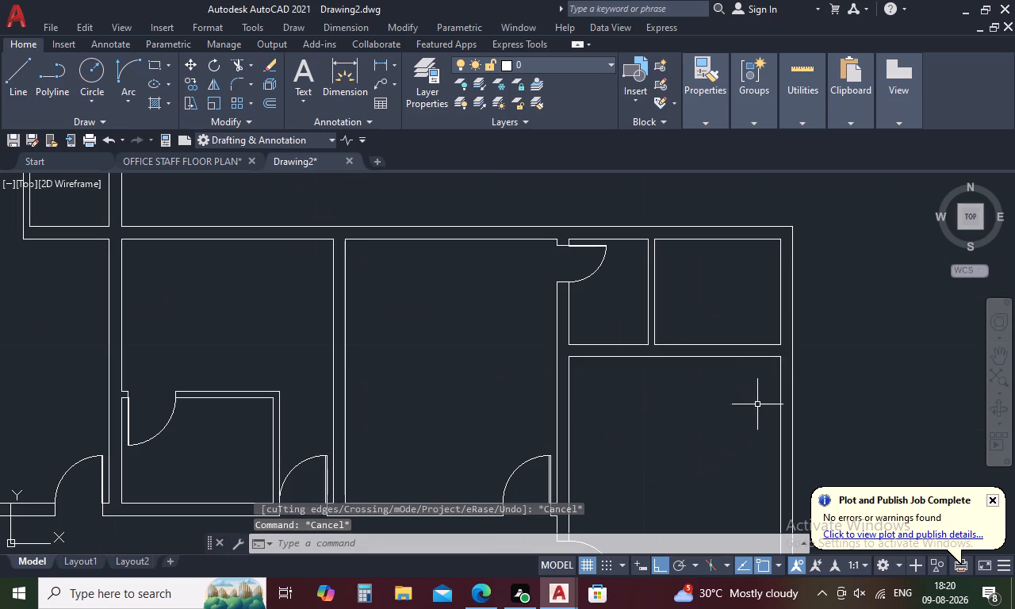
key(Escape)
text(EX)
key(space)
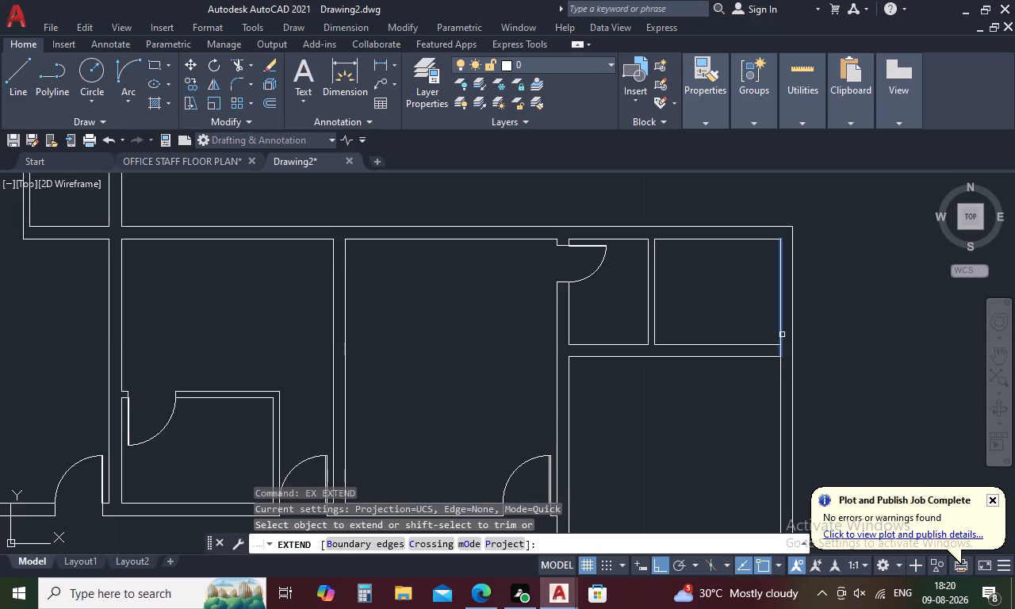
click(782, 335)
key(Escape)
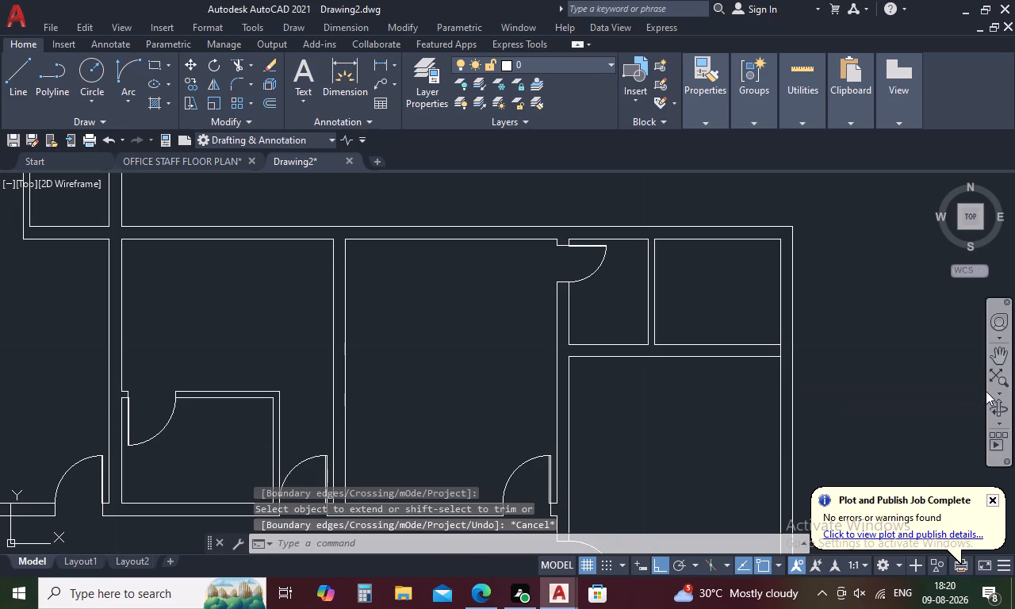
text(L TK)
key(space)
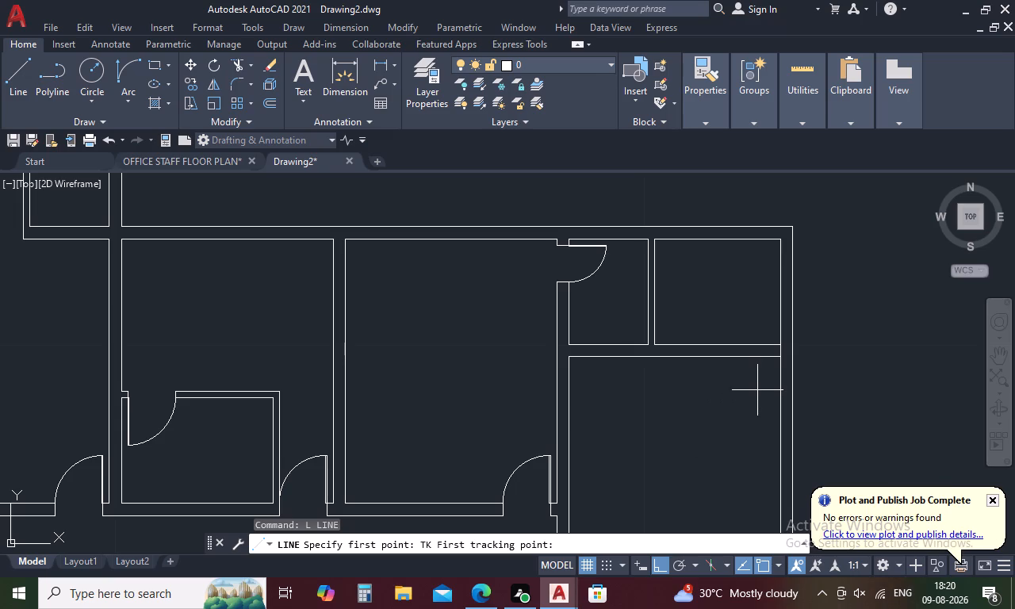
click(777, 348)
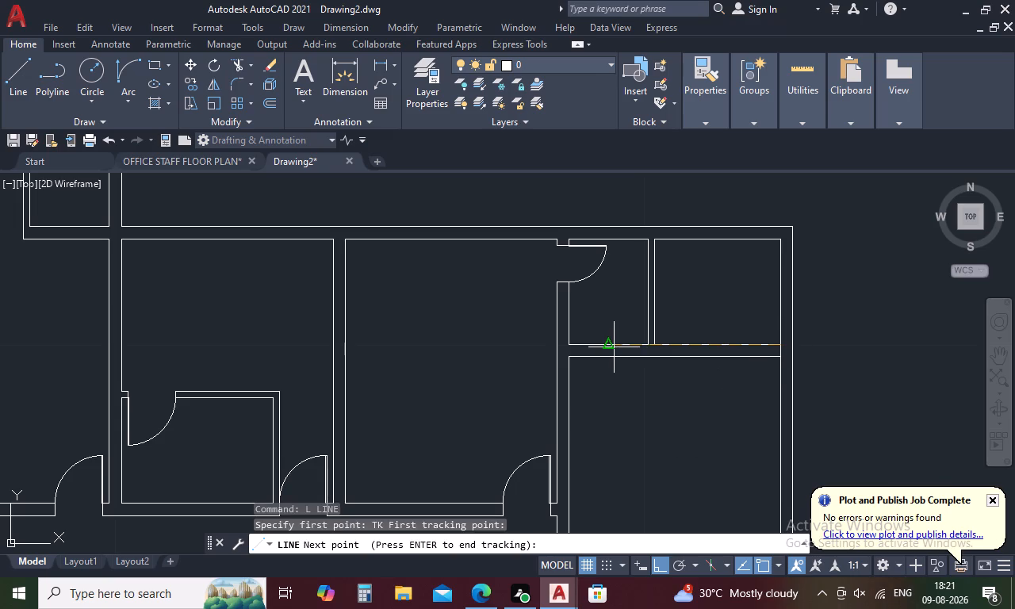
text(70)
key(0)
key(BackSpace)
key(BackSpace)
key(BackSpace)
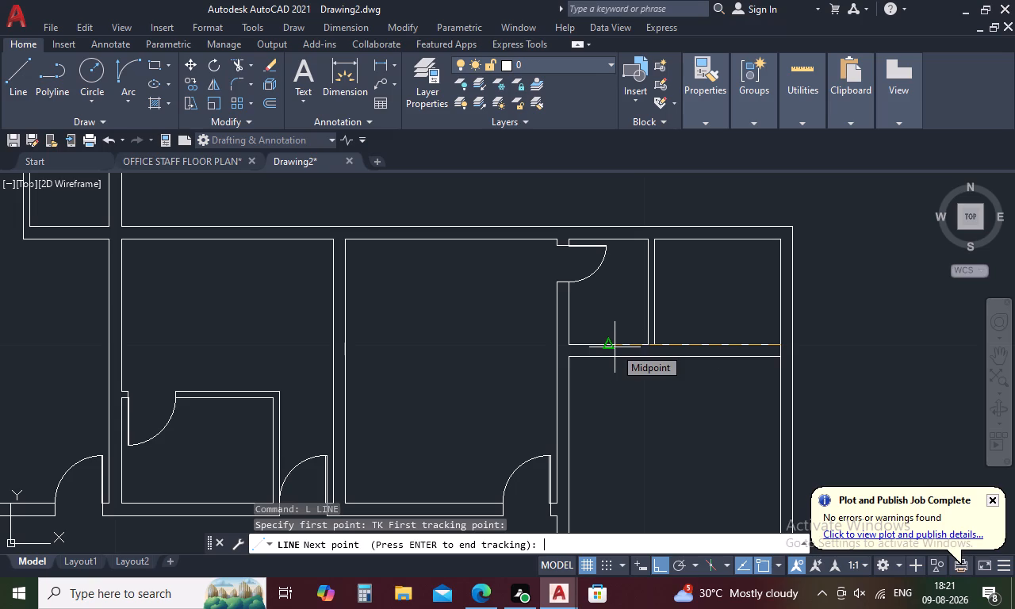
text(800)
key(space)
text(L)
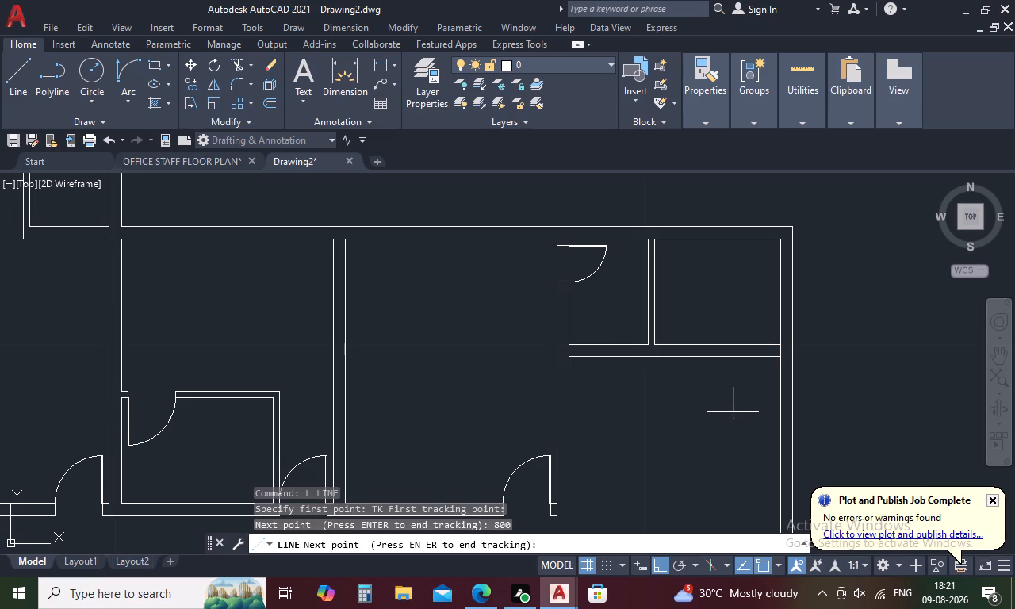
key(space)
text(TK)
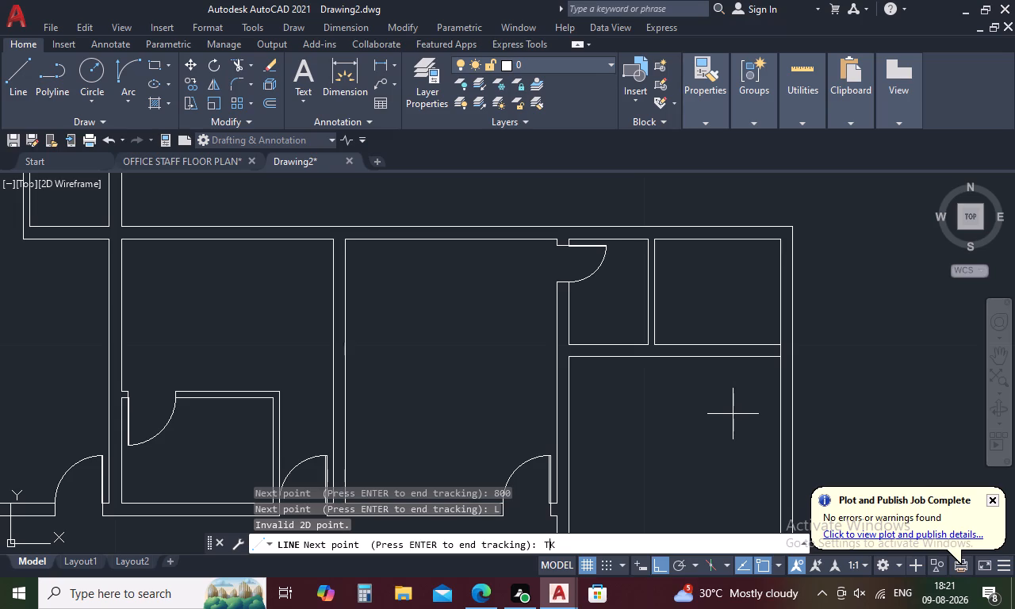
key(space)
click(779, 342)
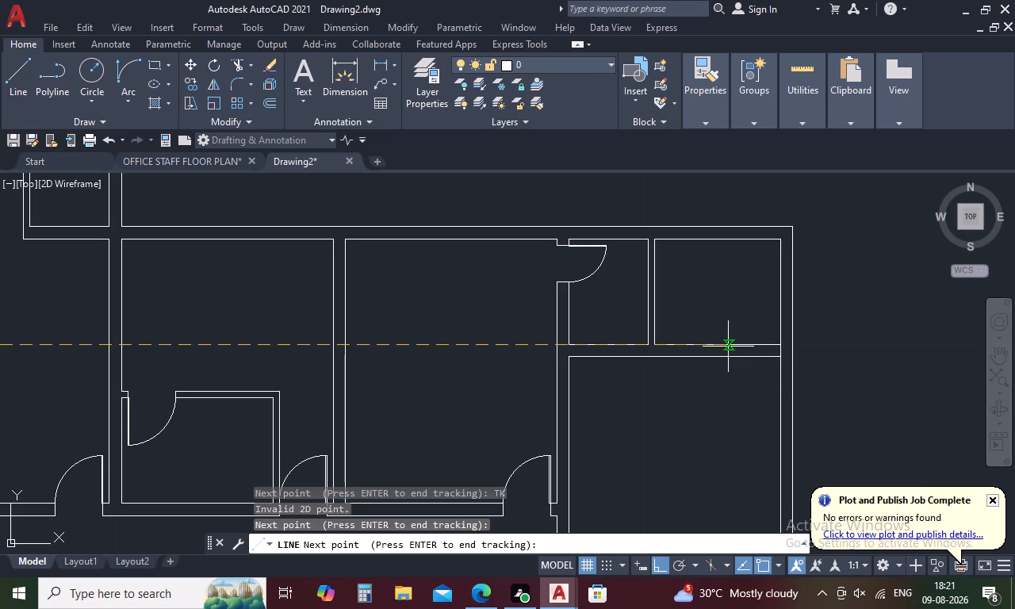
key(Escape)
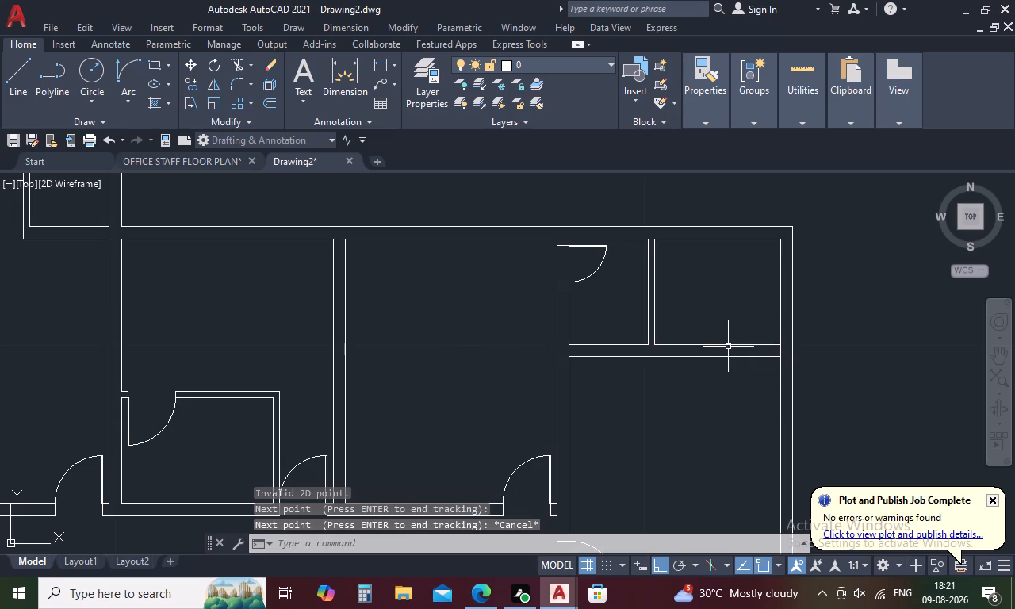
Draw a jamb line across the northeast room's south partition, 0.8 west of the room's inner southeast corner.
text(L TK)
key(space)
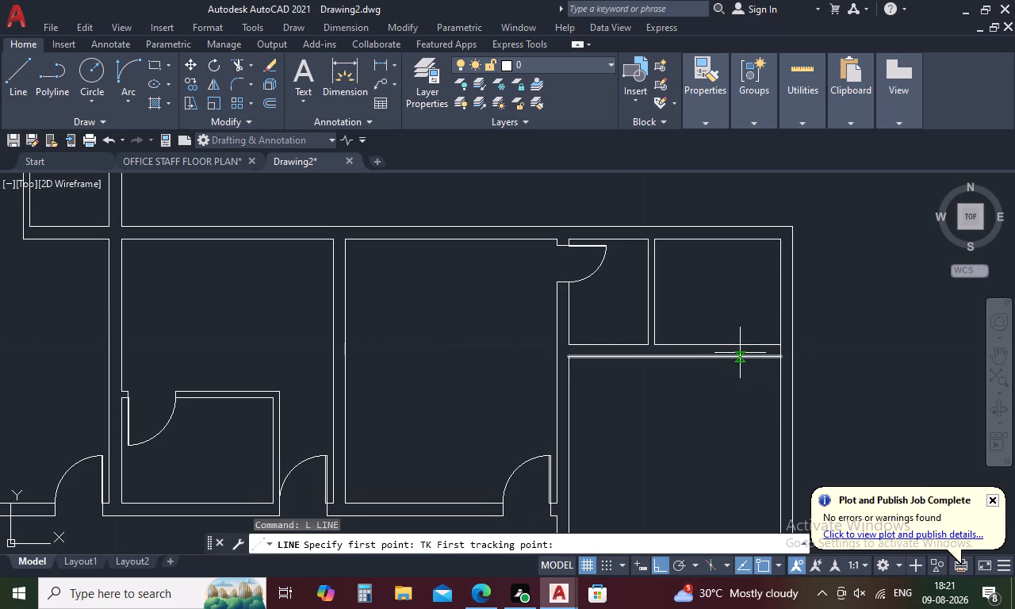
click(777, 347)
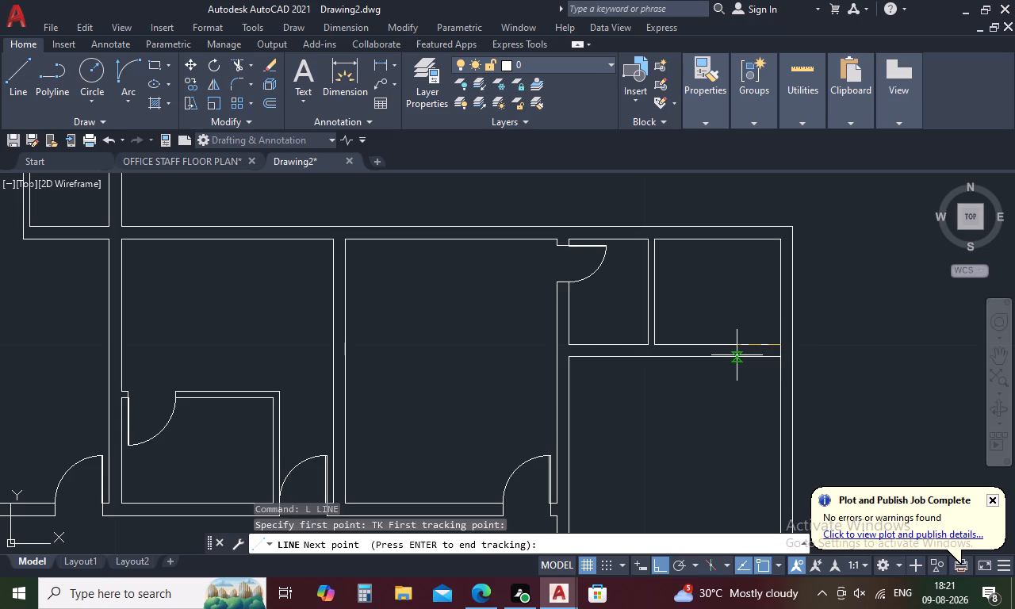
text(.8)
key(space)
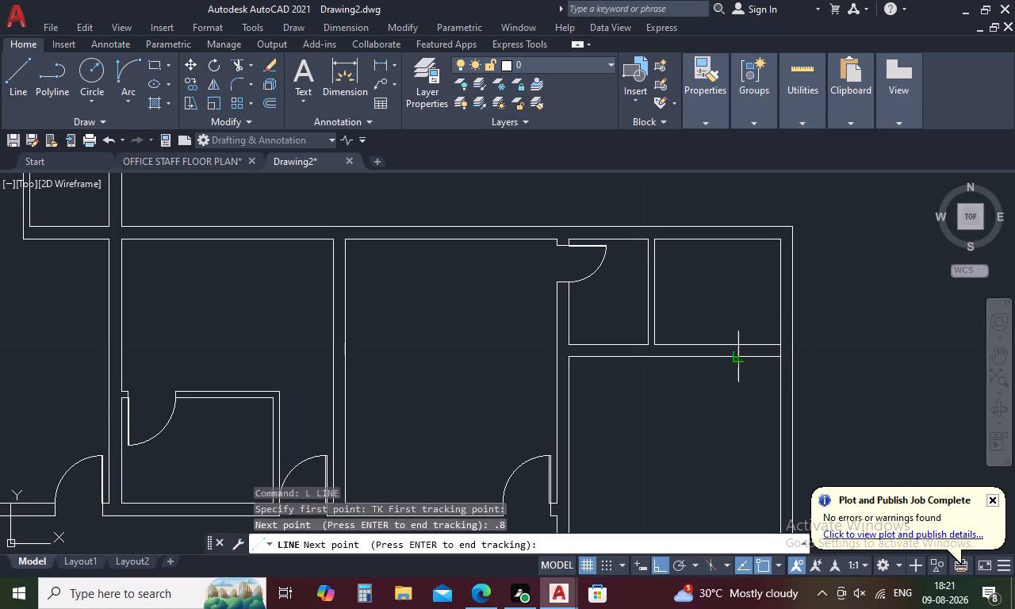
key(space)
scroll(736, 358, up, 3)
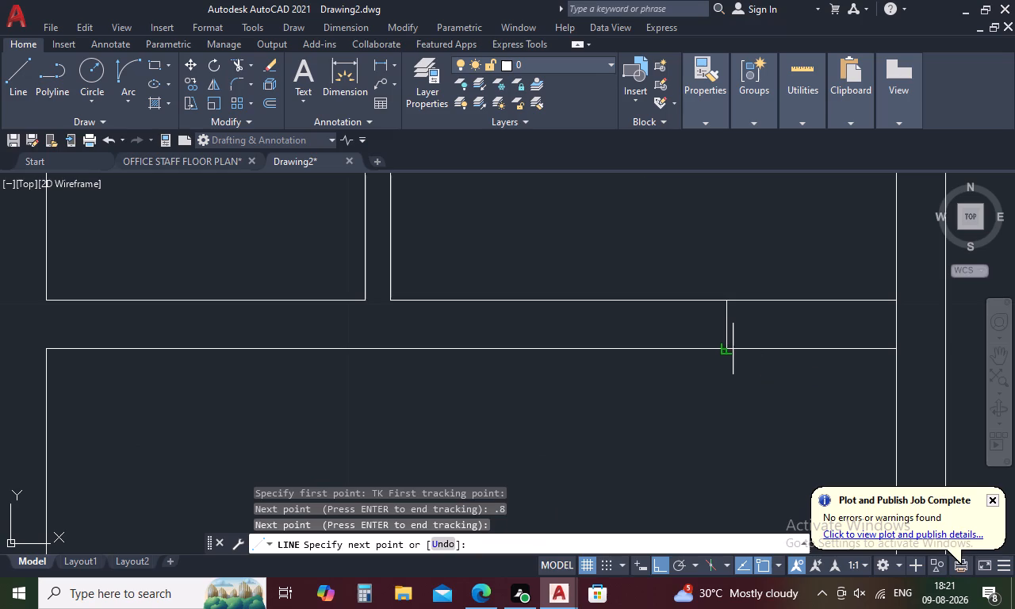
click(728, 349)
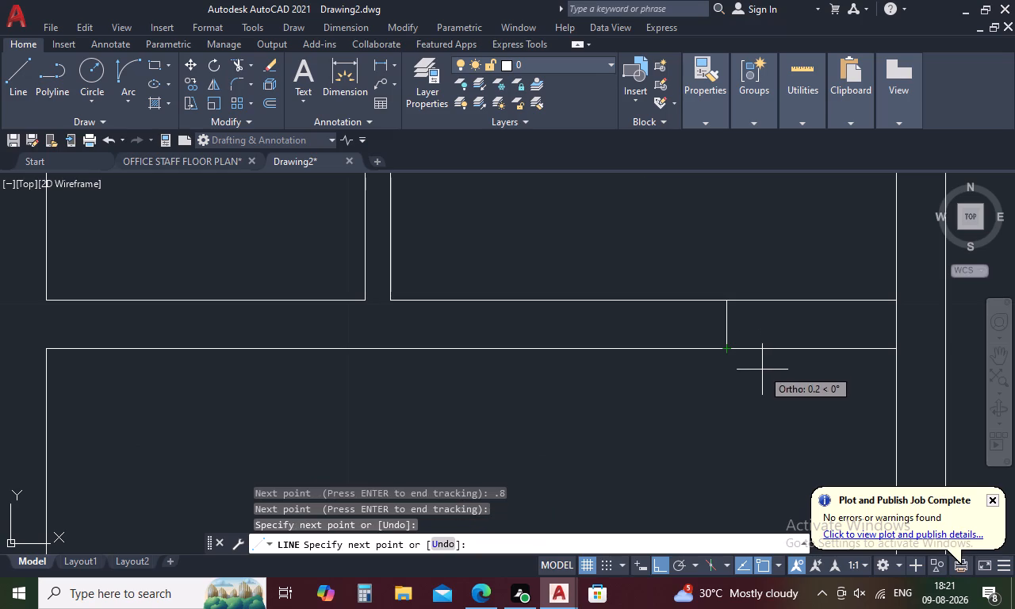
key(Escape)
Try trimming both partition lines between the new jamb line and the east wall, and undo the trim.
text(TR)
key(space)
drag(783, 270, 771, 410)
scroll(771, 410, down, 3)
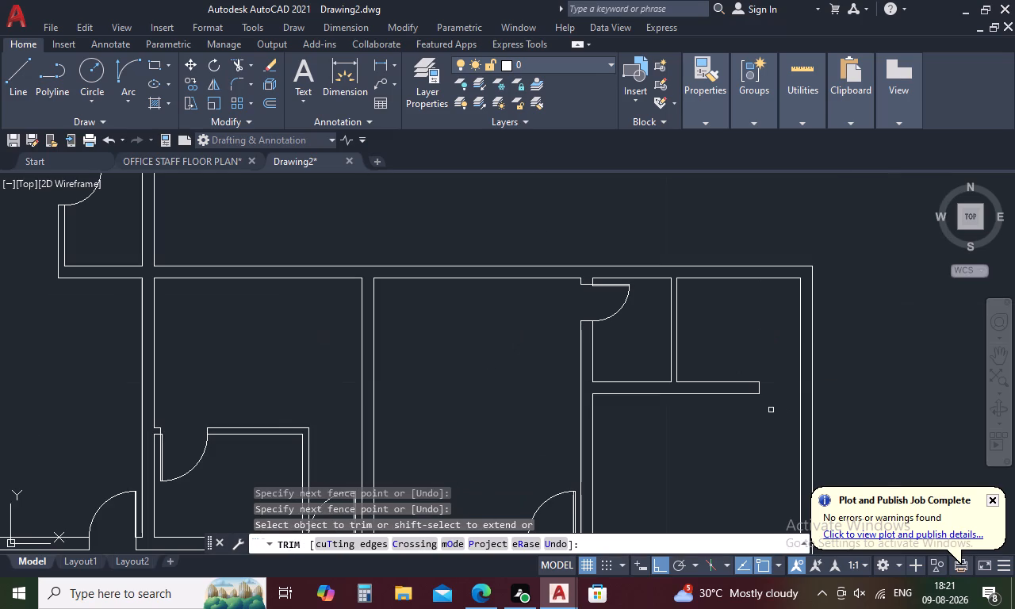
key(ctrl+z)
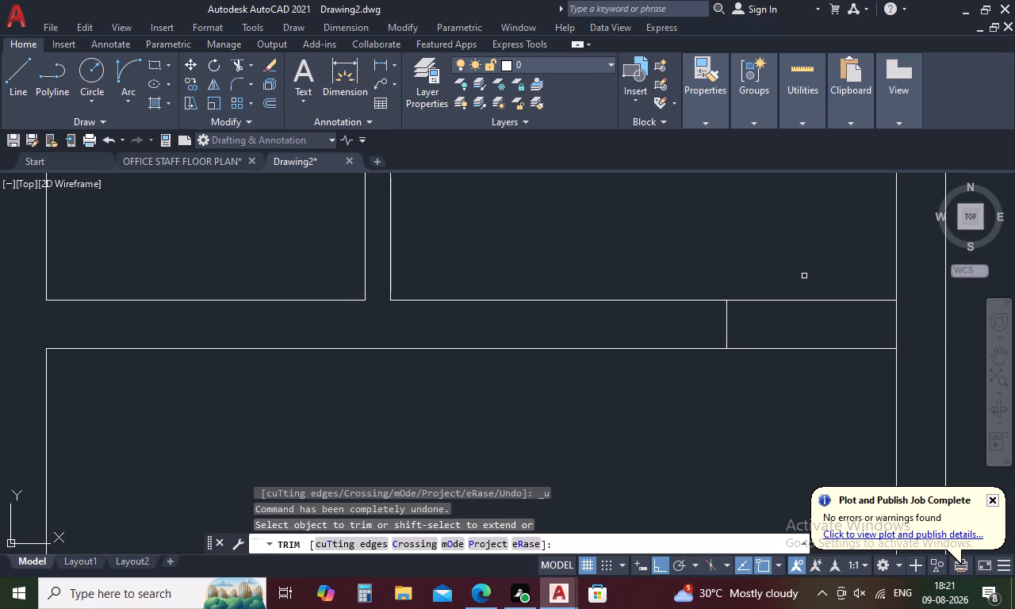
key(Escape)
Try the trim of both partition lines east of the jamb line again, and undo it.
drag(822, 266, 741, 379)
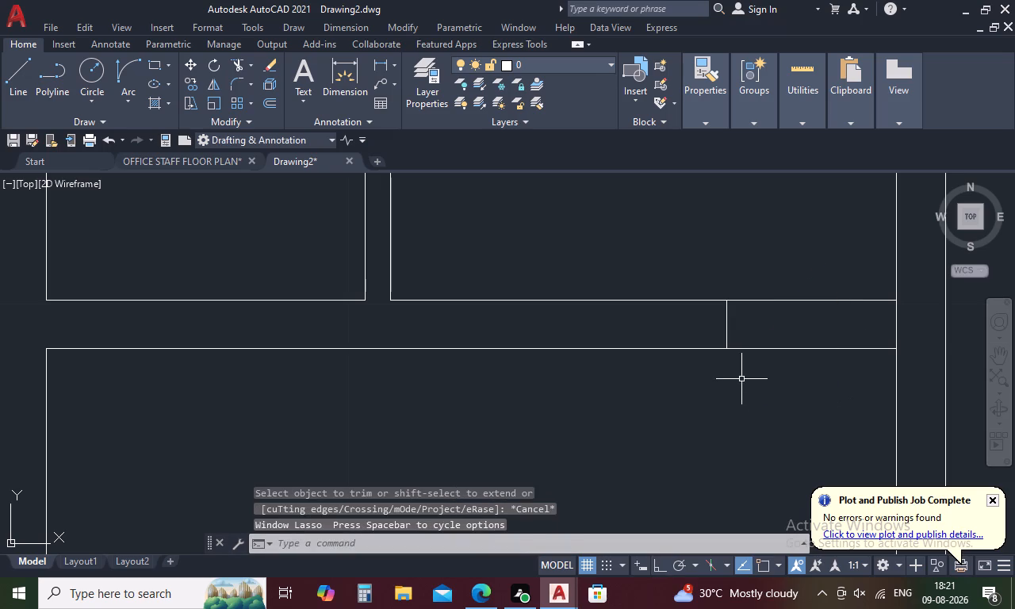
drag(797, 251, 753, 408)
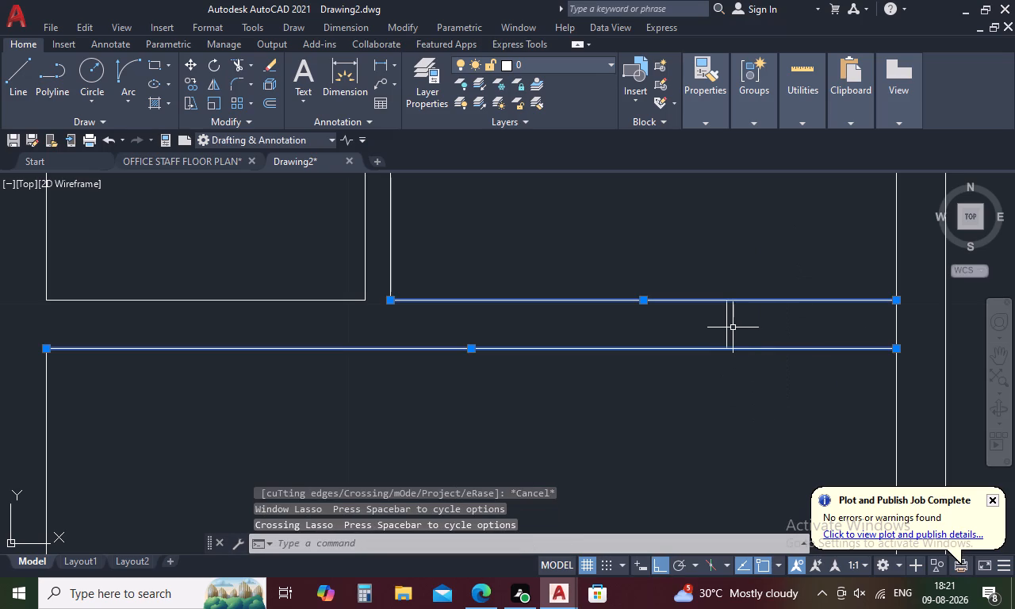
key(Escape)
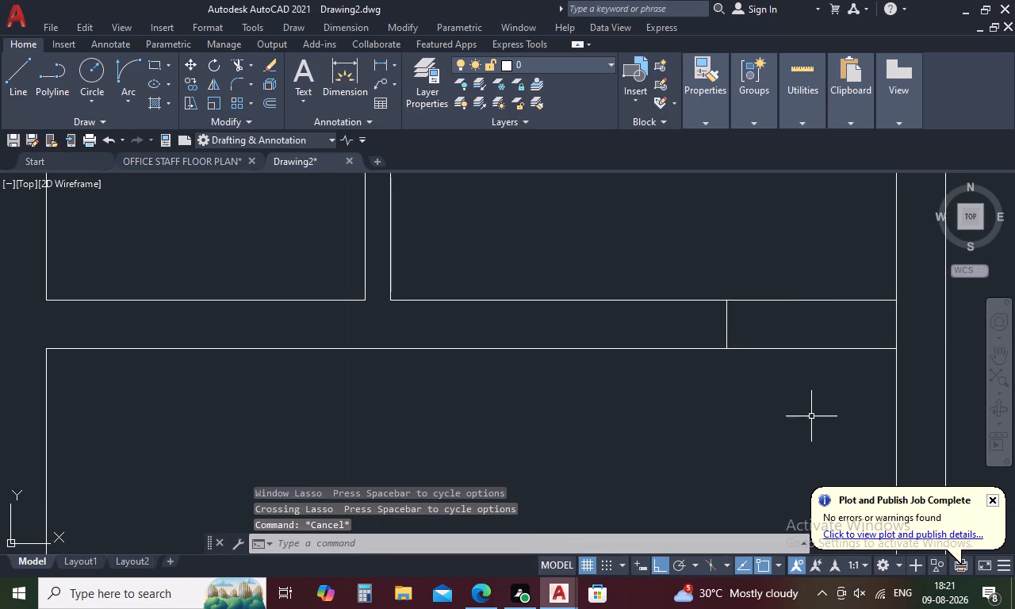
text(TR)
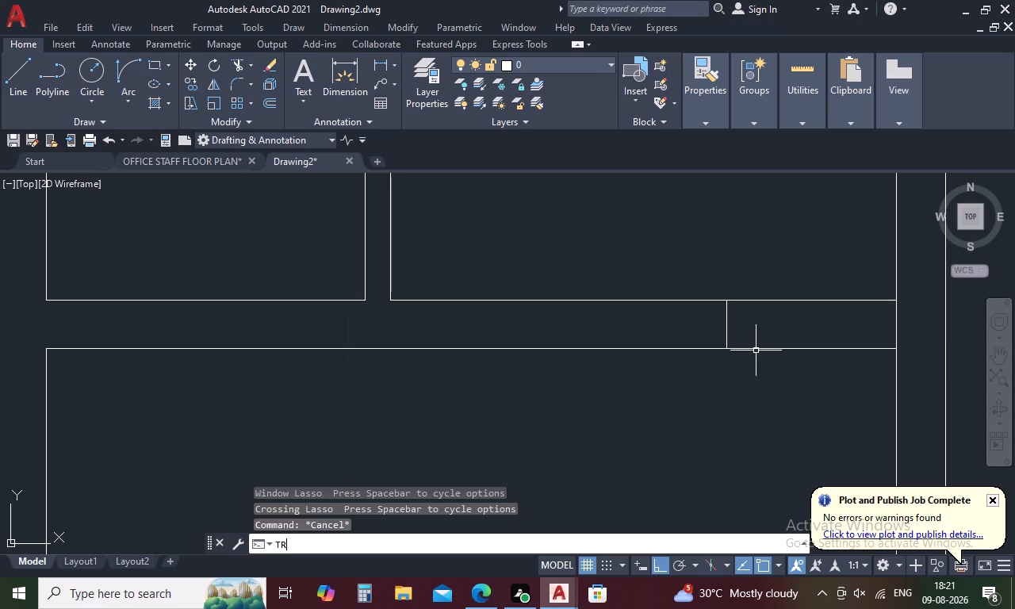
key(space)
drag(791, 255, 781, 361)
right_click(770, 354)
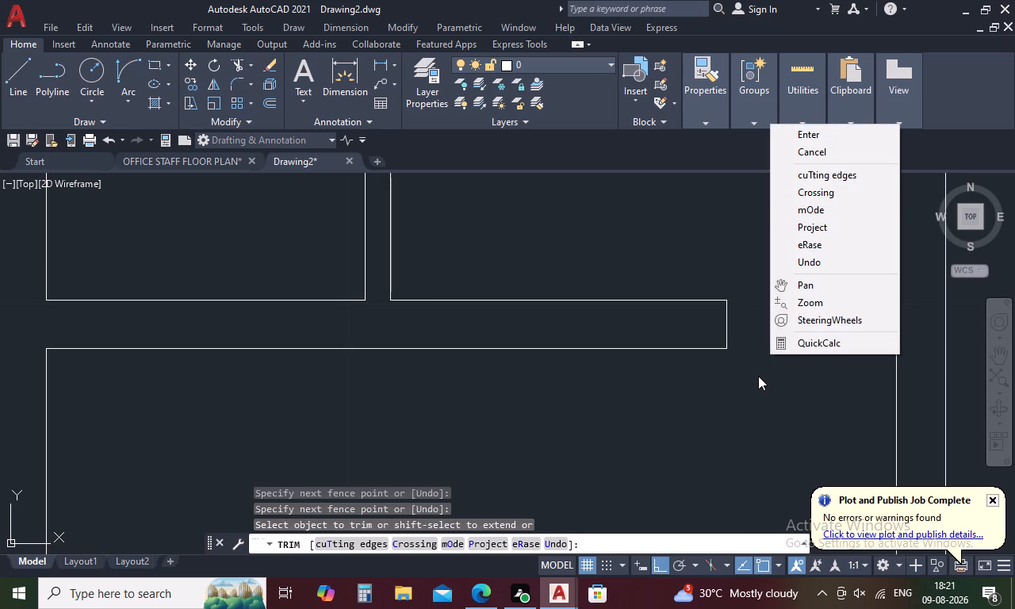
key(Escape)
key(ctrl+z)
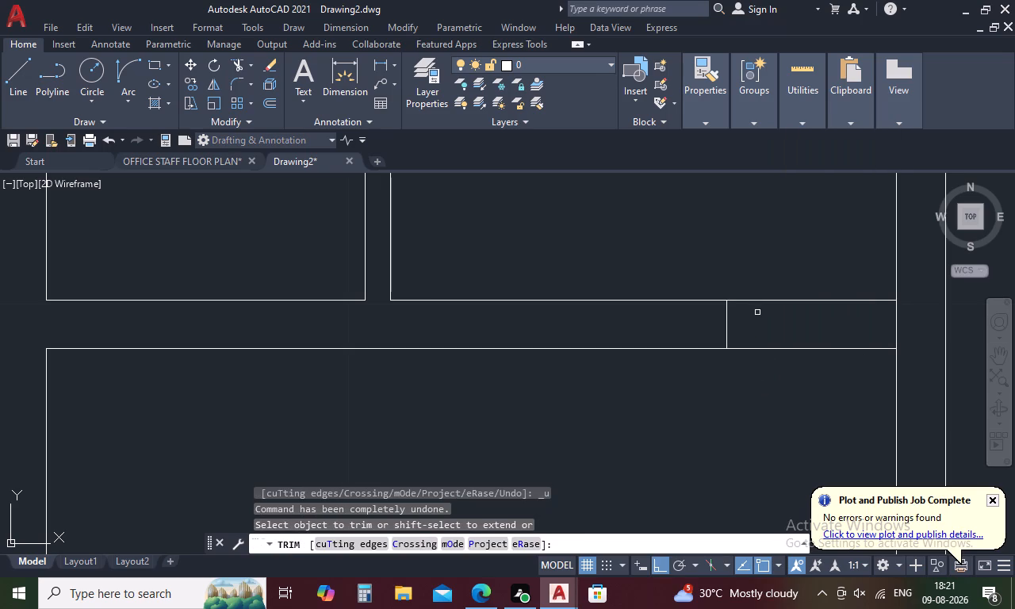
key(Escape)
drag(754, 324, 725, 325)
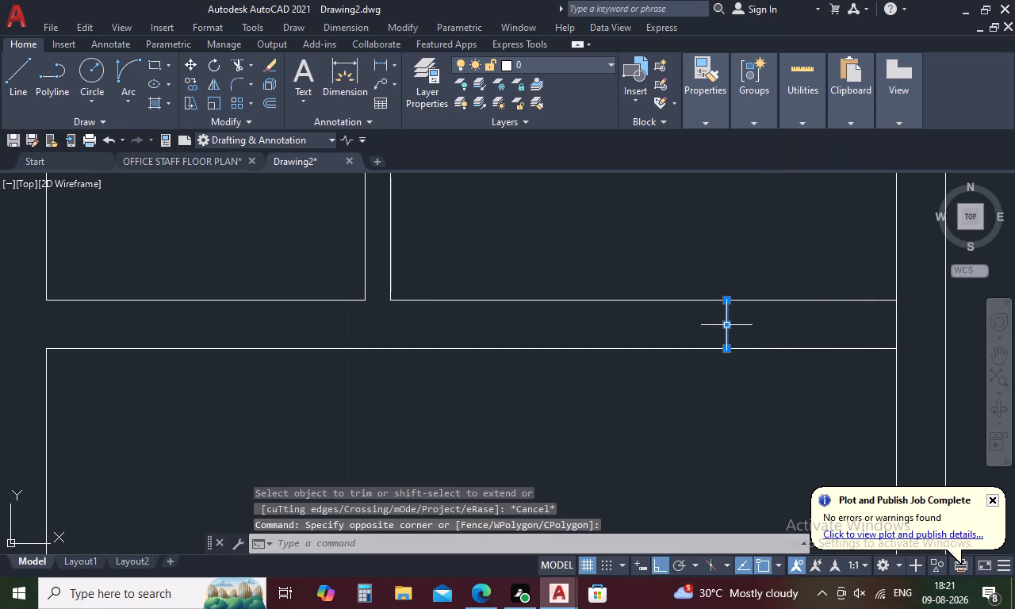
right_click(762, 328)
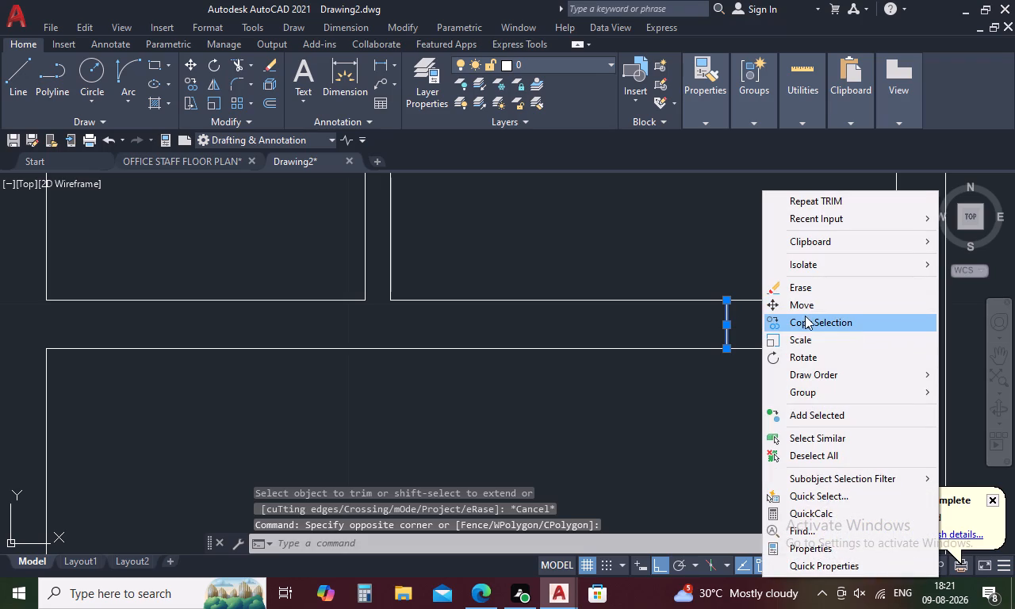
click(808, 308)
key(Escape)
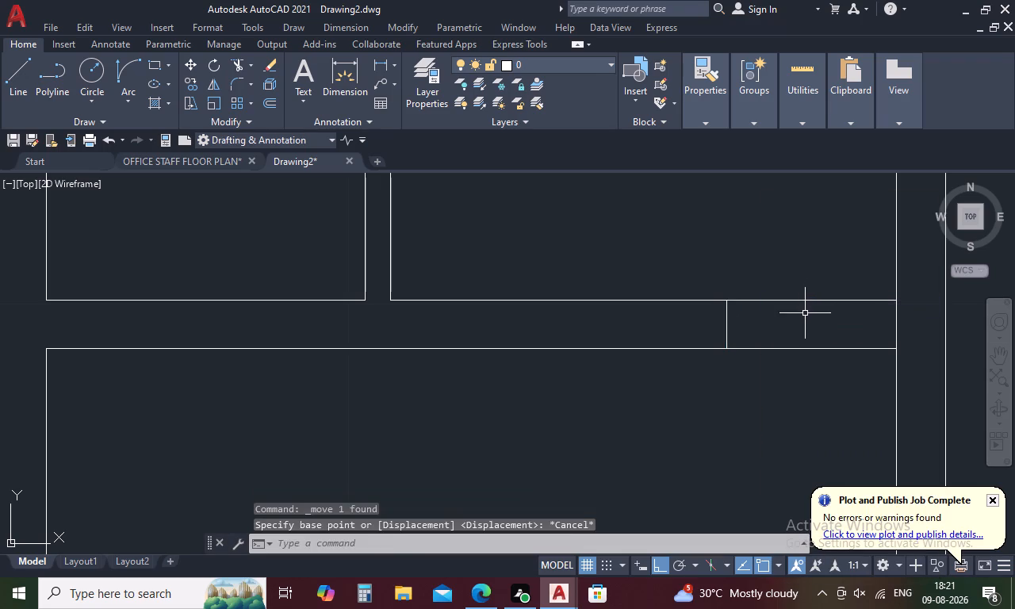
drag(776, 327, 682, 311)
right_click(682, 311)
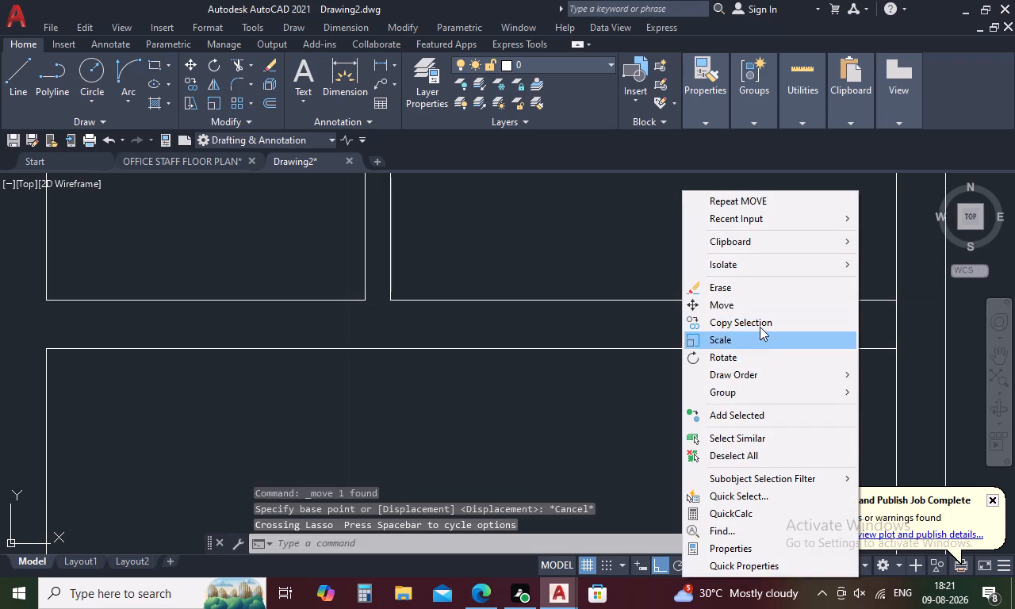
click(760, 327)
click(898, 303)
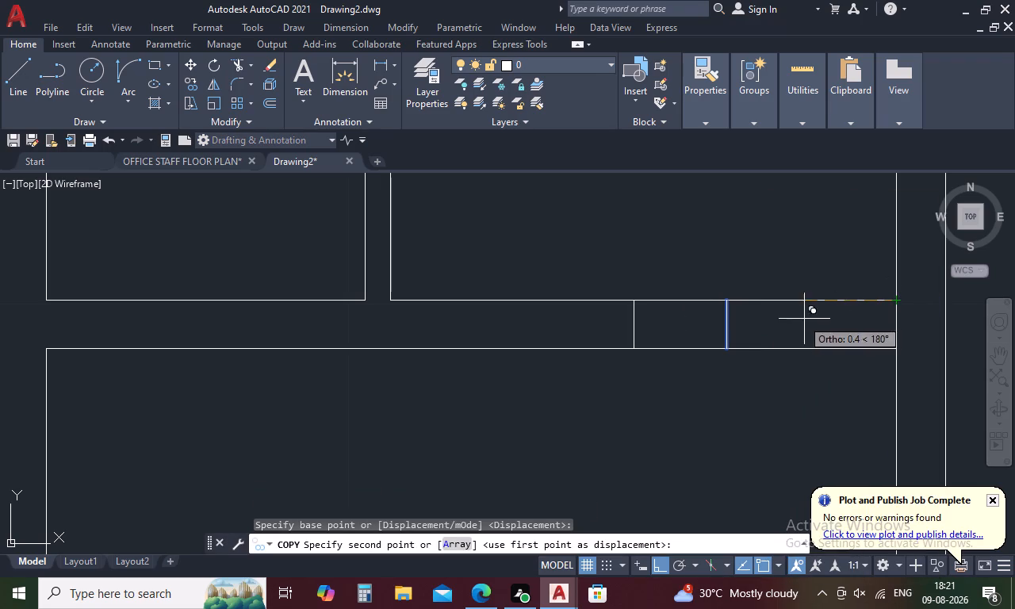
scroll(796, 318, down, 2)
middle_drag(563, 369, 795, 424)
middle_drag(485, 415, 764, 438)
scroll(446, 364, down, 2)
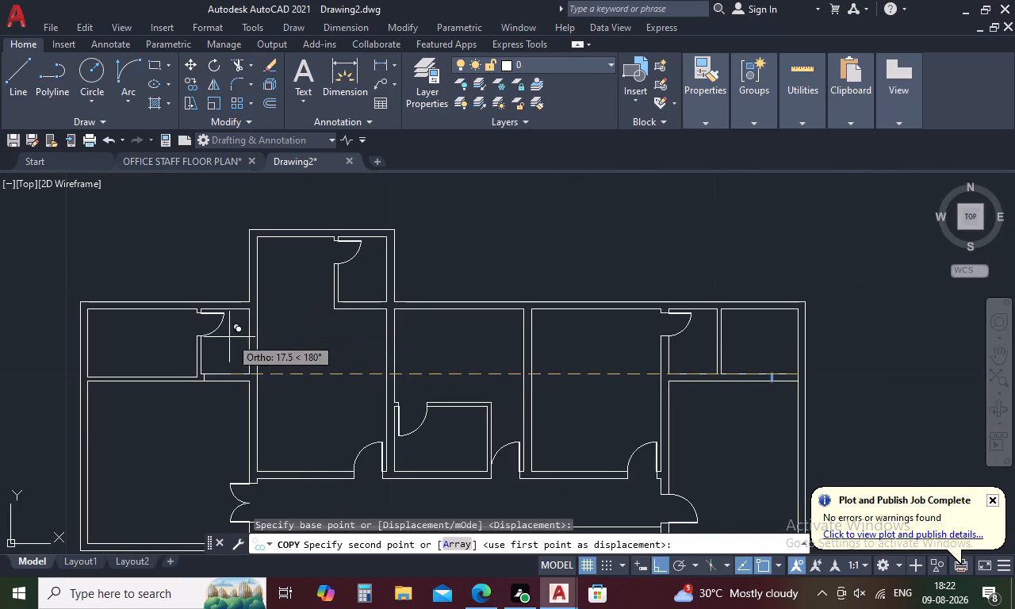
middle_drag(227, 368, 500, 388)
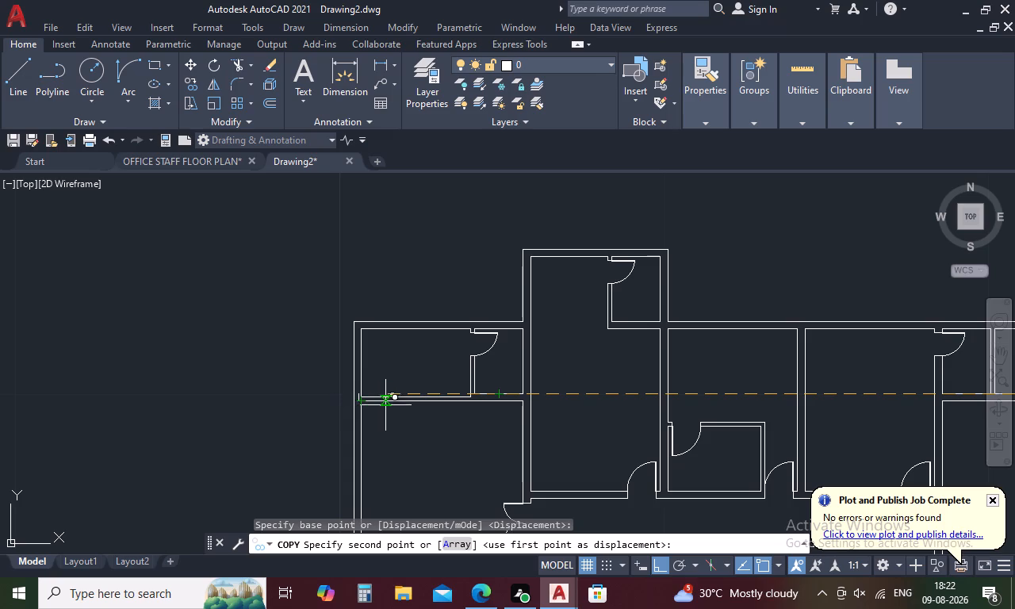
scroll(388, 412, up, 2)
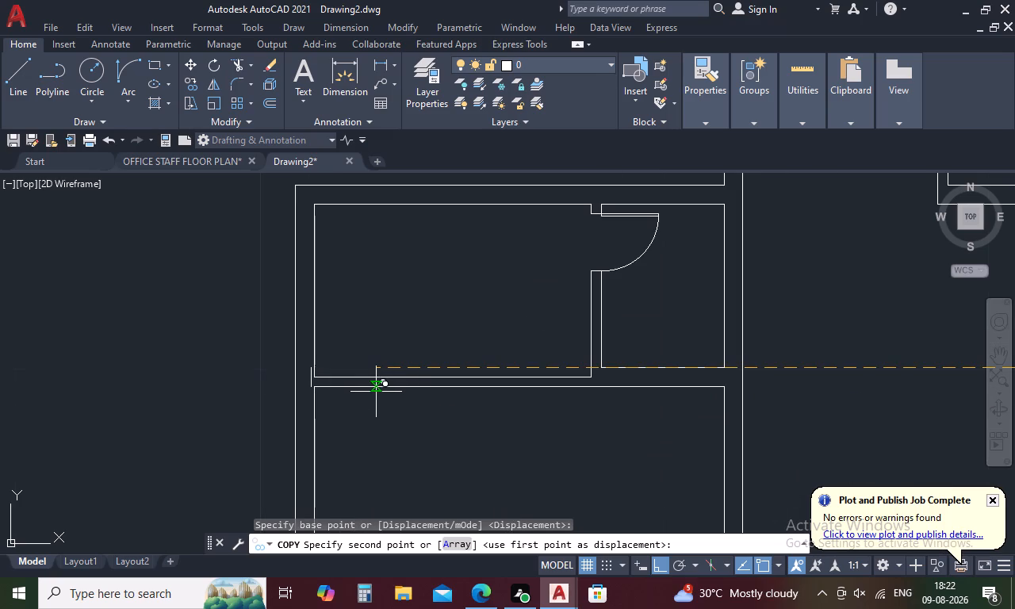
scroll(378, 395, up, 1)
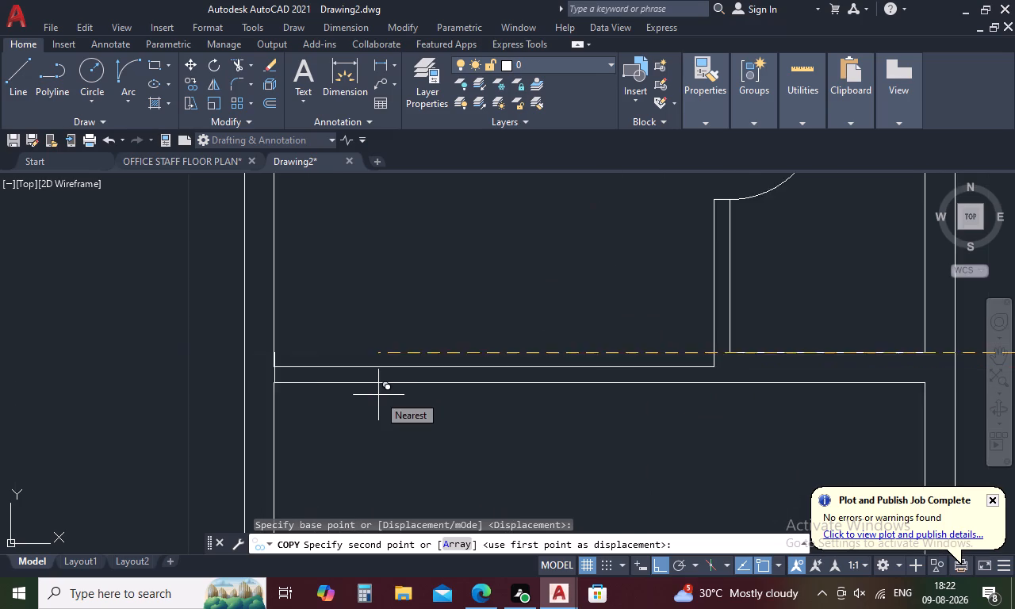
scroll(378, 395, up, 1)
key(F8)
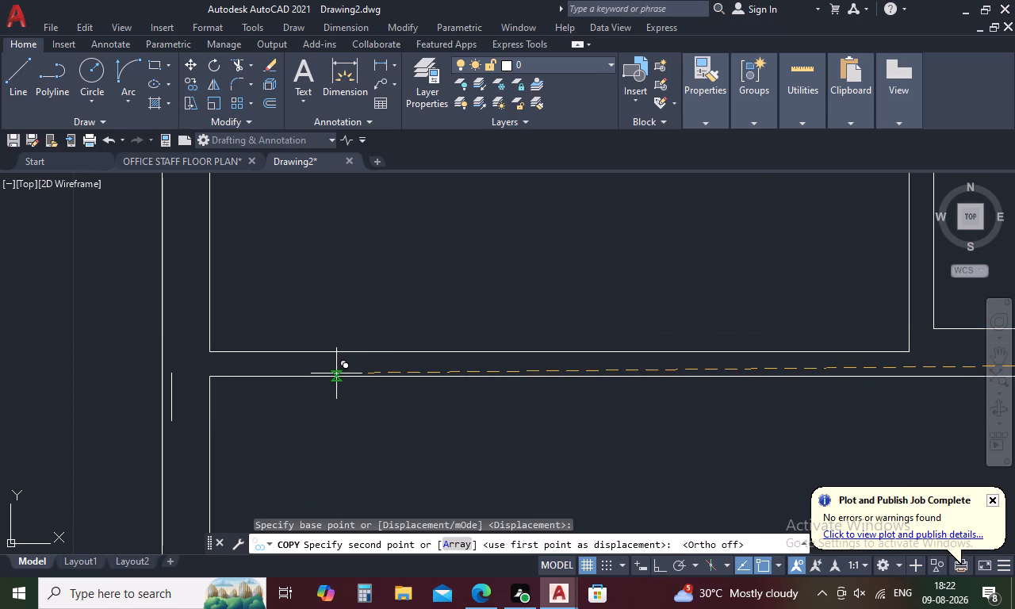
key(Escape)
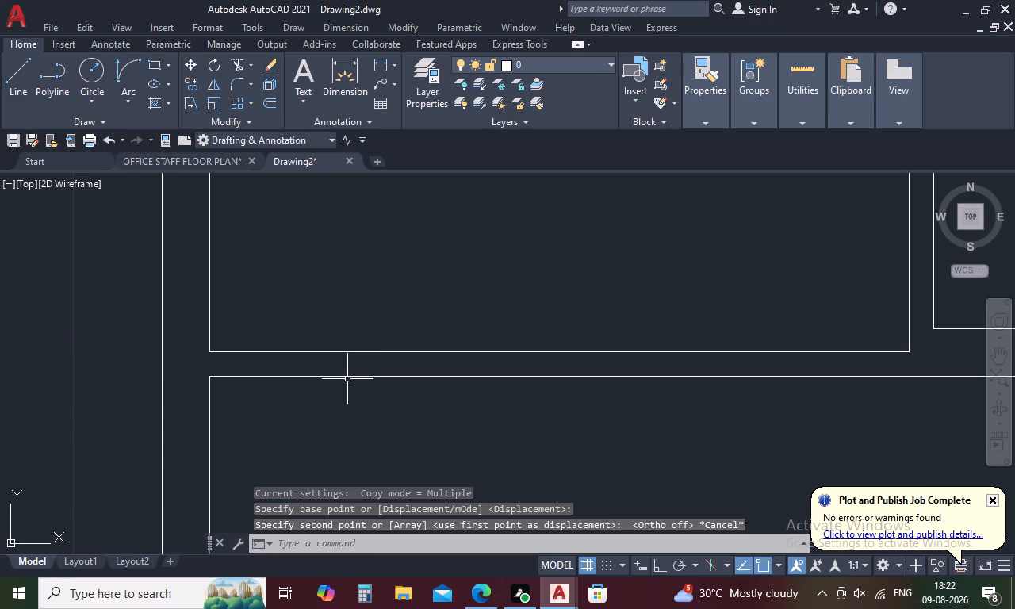
Draw a jamb line across the northwest room's south partition, 0.9 east of the inner west wall line.
text(L)
key(space)
text(TK)
key(space)
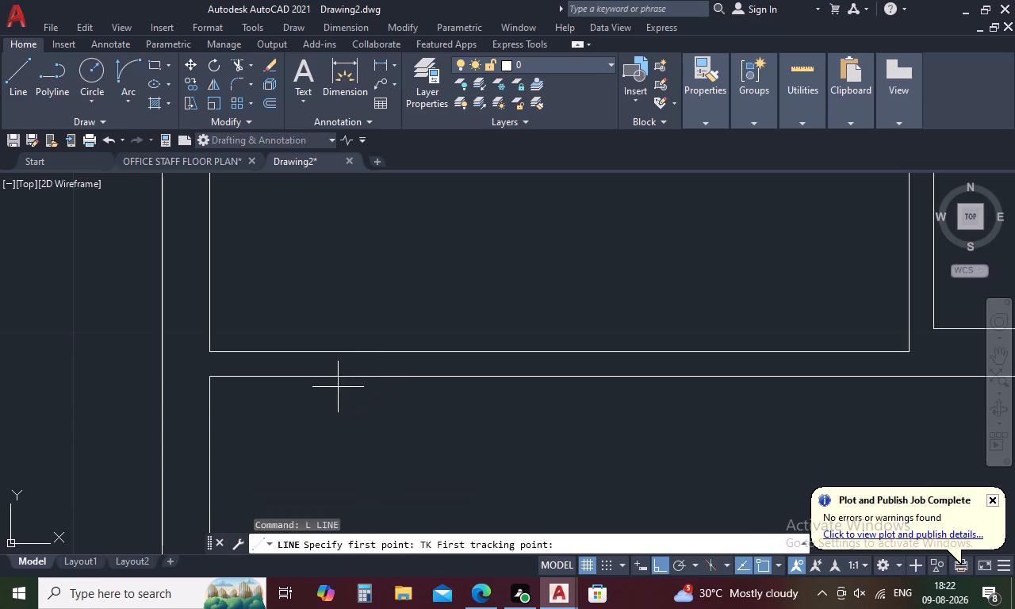
click(212, 376)
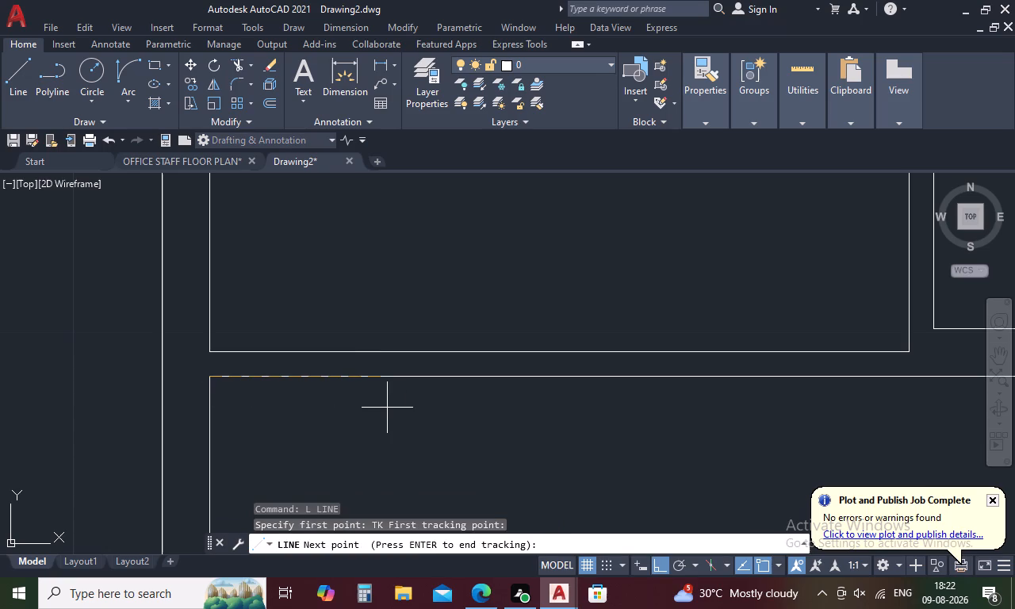
text(.9)
key(space)
key(space)
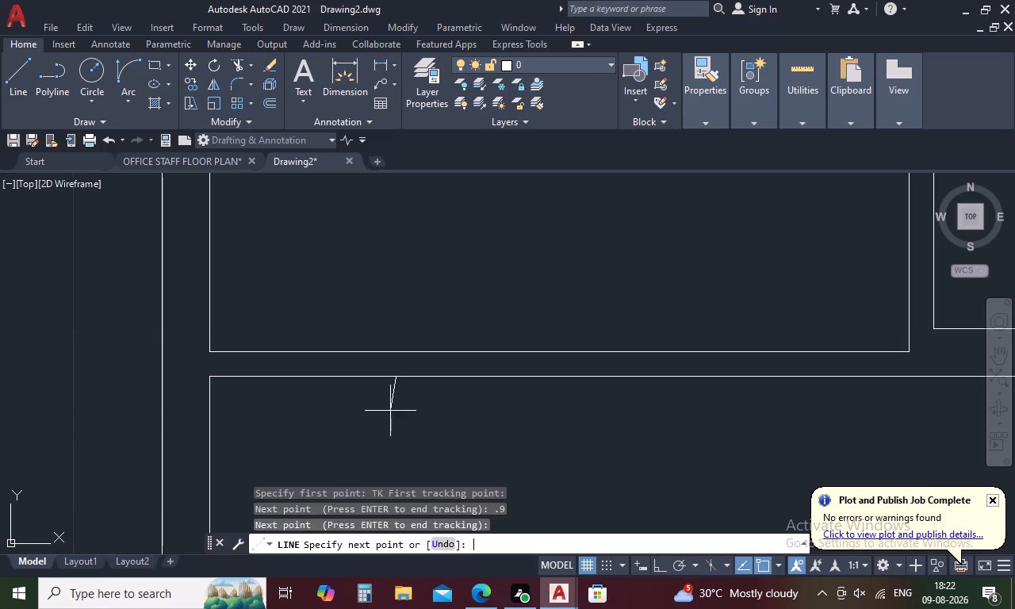
click(399, 347)
key(Escape)
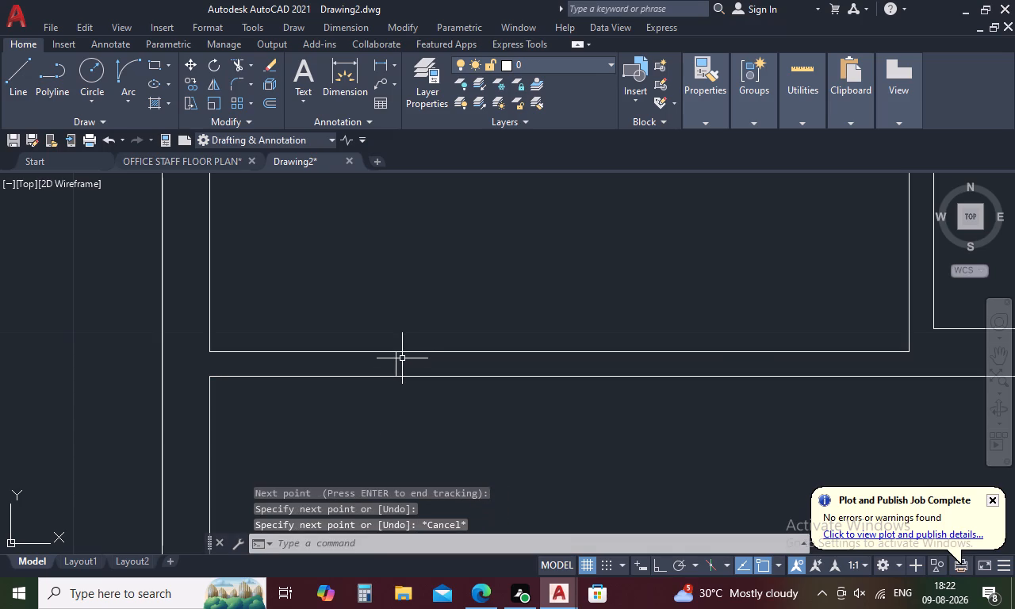
Extend the west wing's inner west wall line south across the thickness of the partition below the northwest room.
key(e)
text(X)
key(space)
click(210, 335)
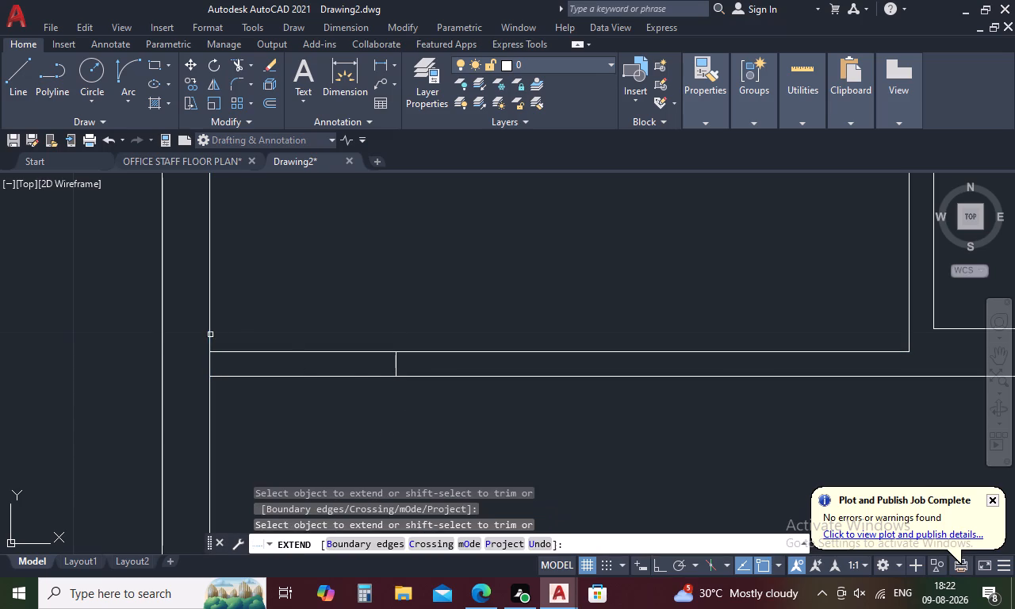
key(Escape)
Trim both lines of the northwest room's south partition between the new jamb line and the west wall.
text(TR)
key(space)
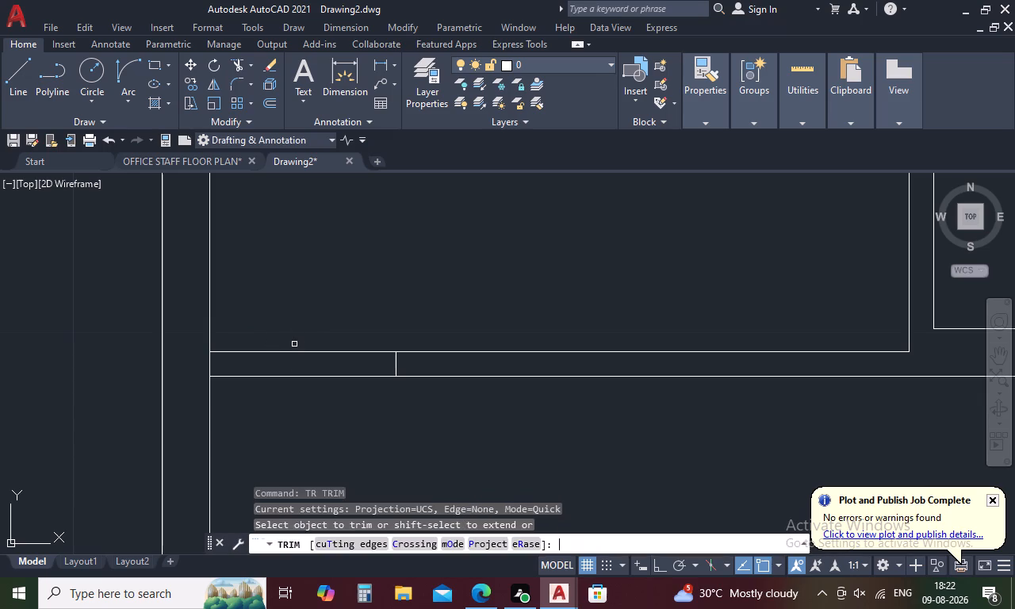
drag(306, 316, 306, 432)
scroll(310, 427, down, 4)
middle_drag(536, 396, 504, 255)
scroll(504, 255, down, 3)
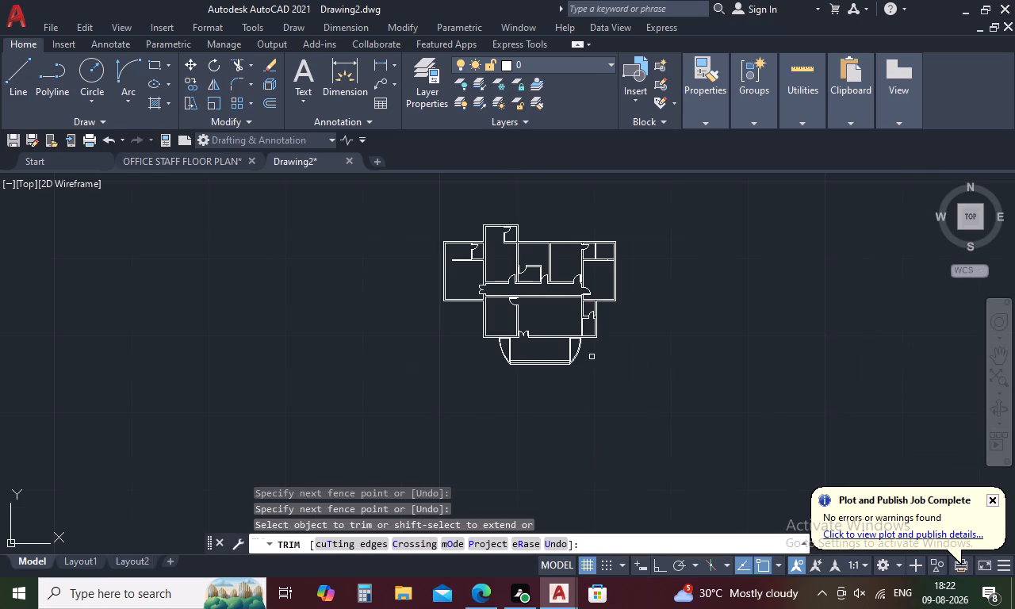
scroll(592, 337, up, 3)
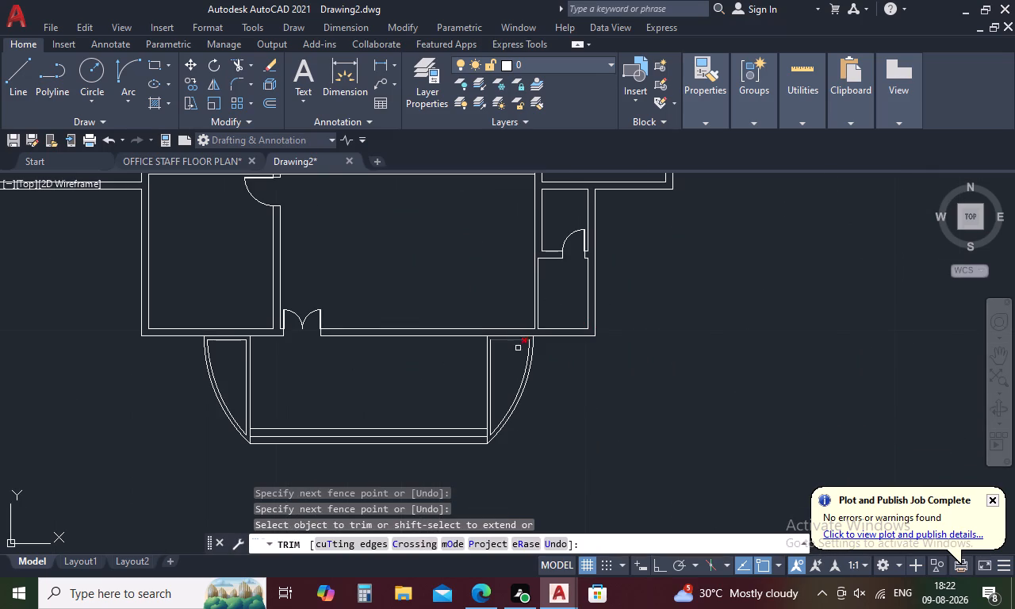
key(Escape)
Draw a jamb line across the partition between the southern hall and the small southeast room, 0.8 north of the hall's inner southeast corner.
text(L TK)
key(space)
scroll(526, 330, up, 3)
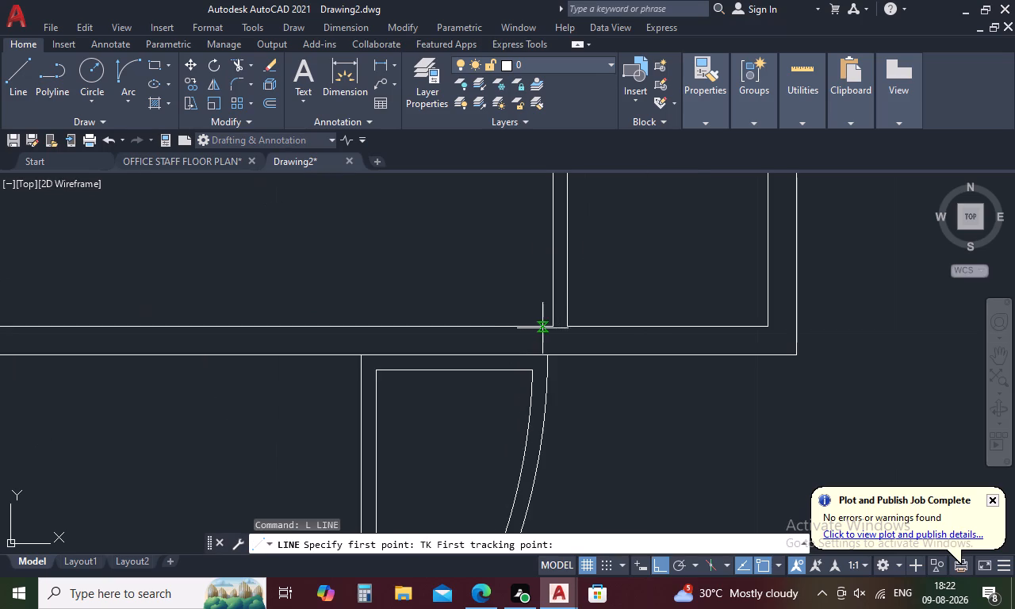
scroll(548, 327, down, 3)
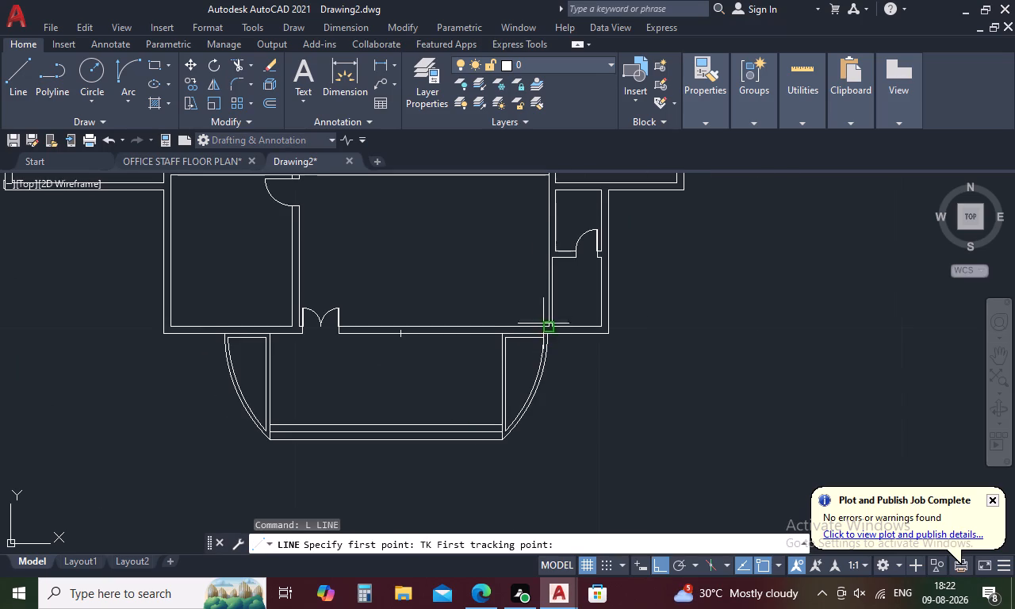
scroll(547, 308, up, 4)
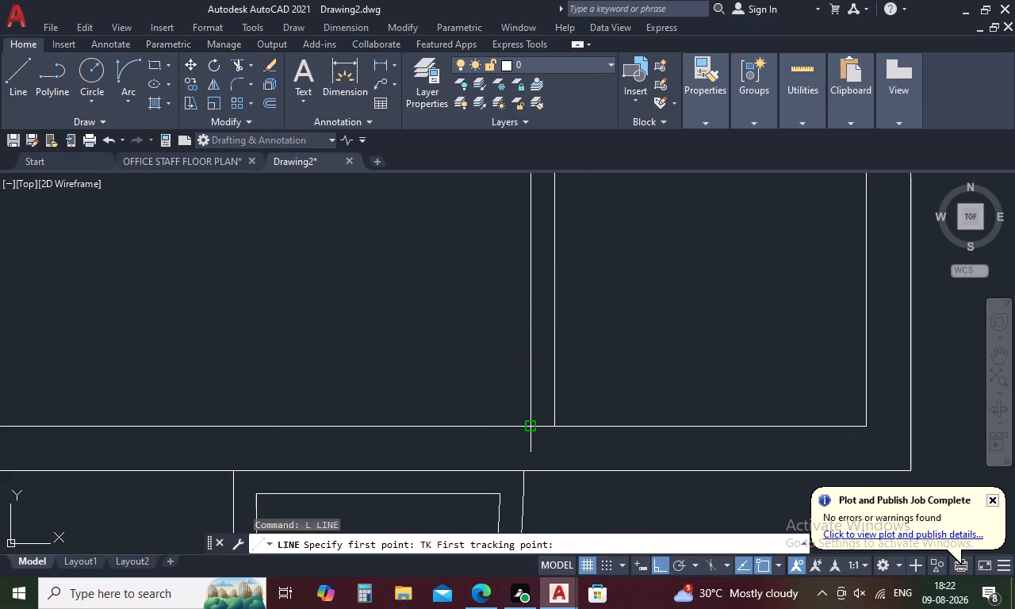
click(528, 425)
text(.8)
key(space)
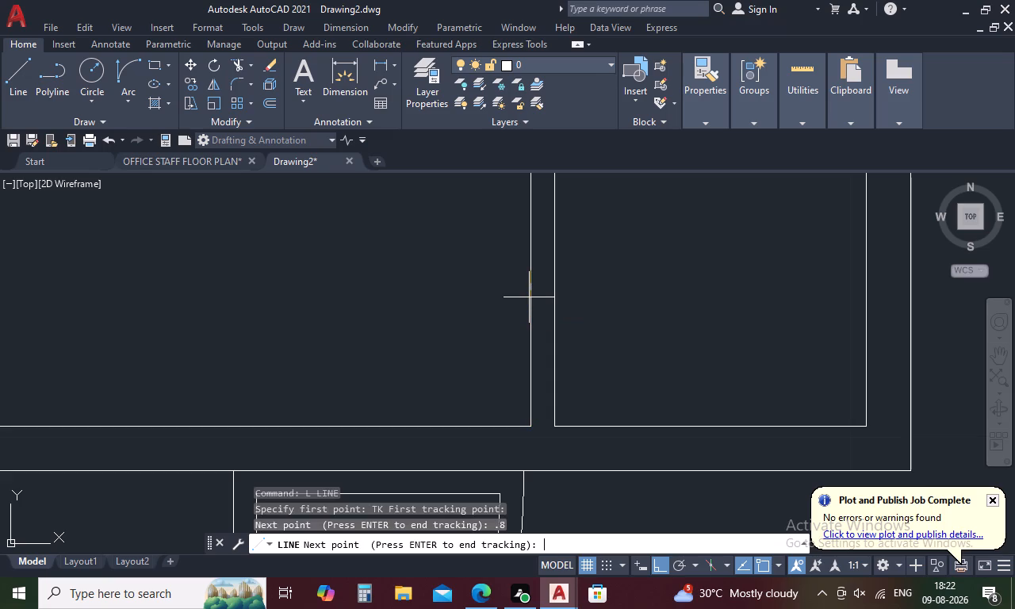
key(space)
click(551, 270)
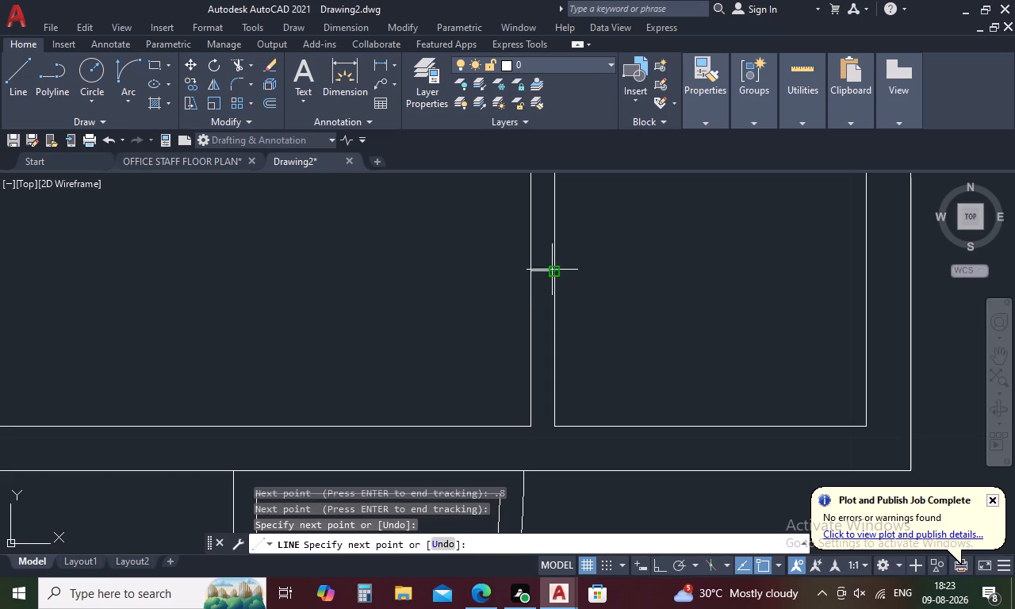
key(Escape)
Extend the small southeast room's inner south wall line west across the thickness of its west partition.
text(EX)
key(space)
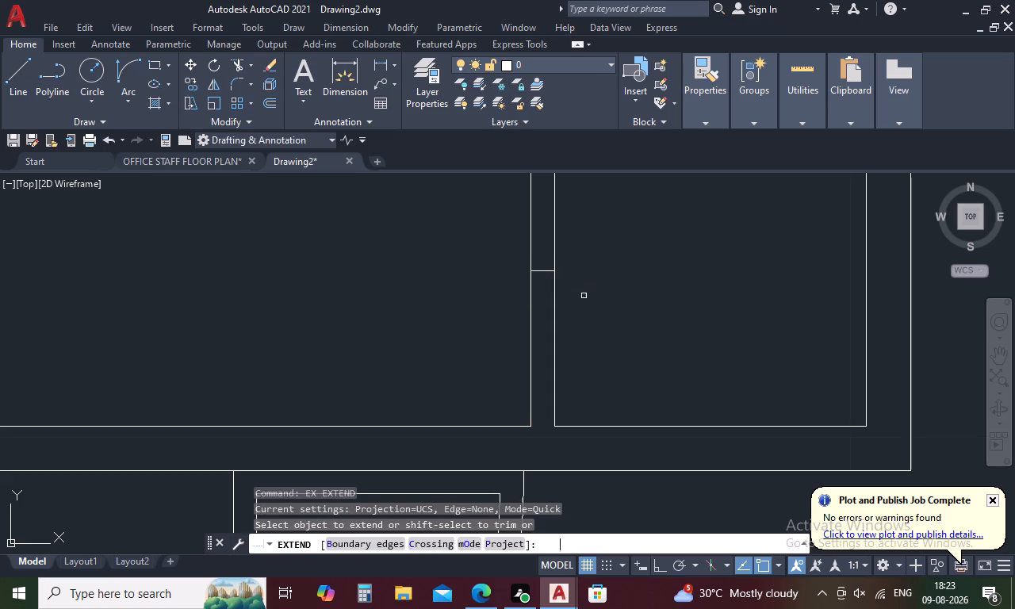
click(569, 427)
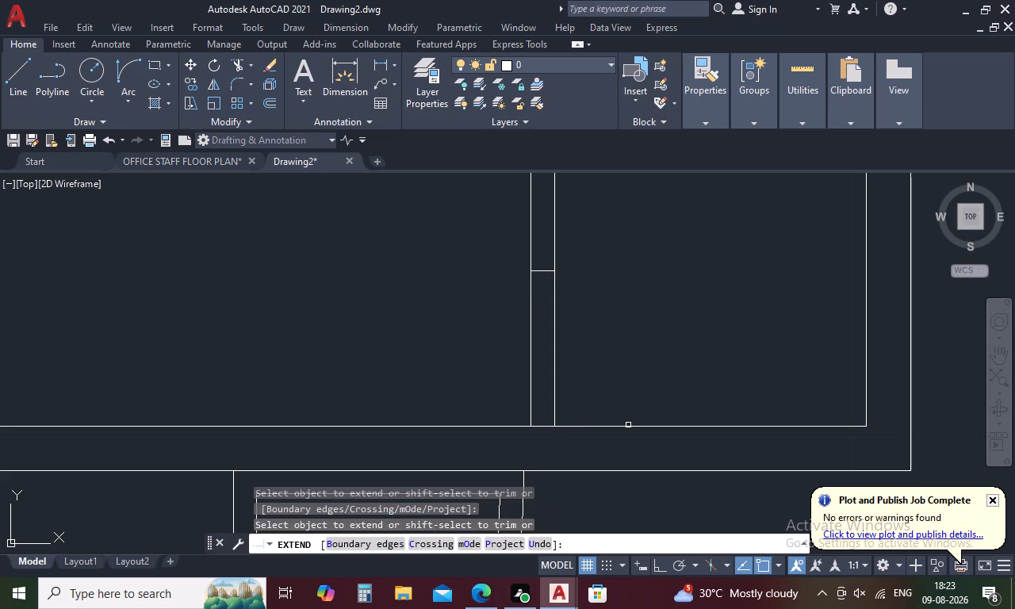
key(Escape)
Trim both lines of the small southeast room's west partition between the new jamb line and the south wall.
text(TR)
key(space)
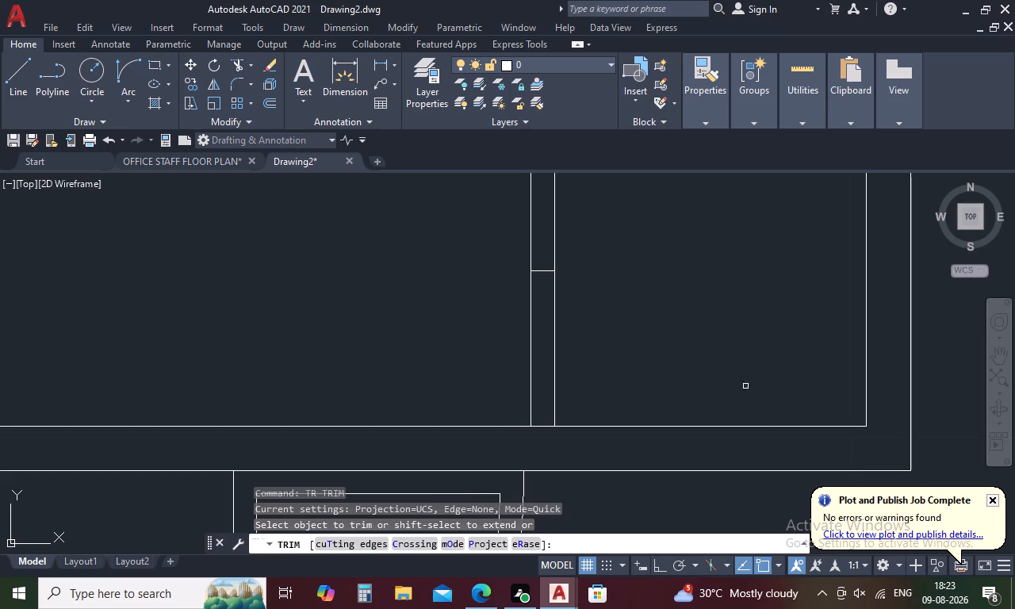
Trim away the two partition-wall lines below the short line crossing them, down to the bottom exterior wall.
drag(694, 346, 451, 326)
scroll(451, 326, down, 3)
scroll(516, 319, down, 1)
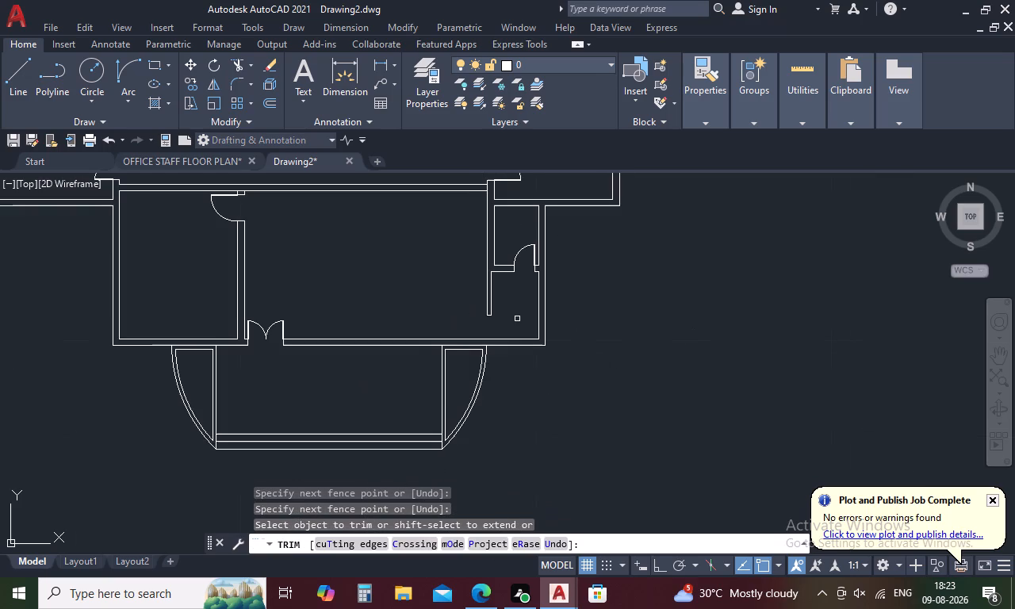
middle_drag(517, 319, 738, 404)
scroll(591, 294, down, 1)
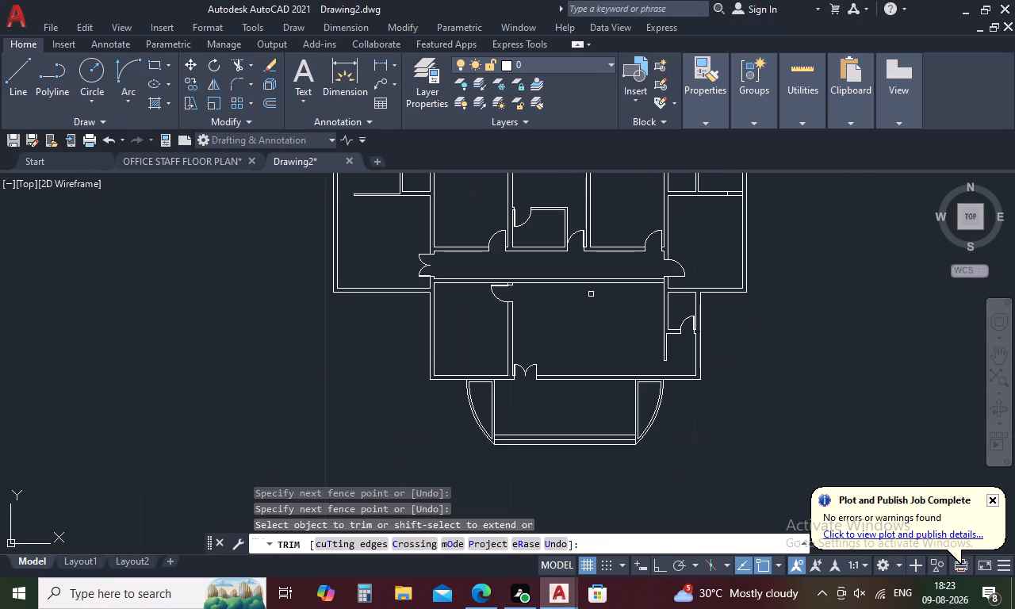
middle_drag(600, 332, 607, 356)
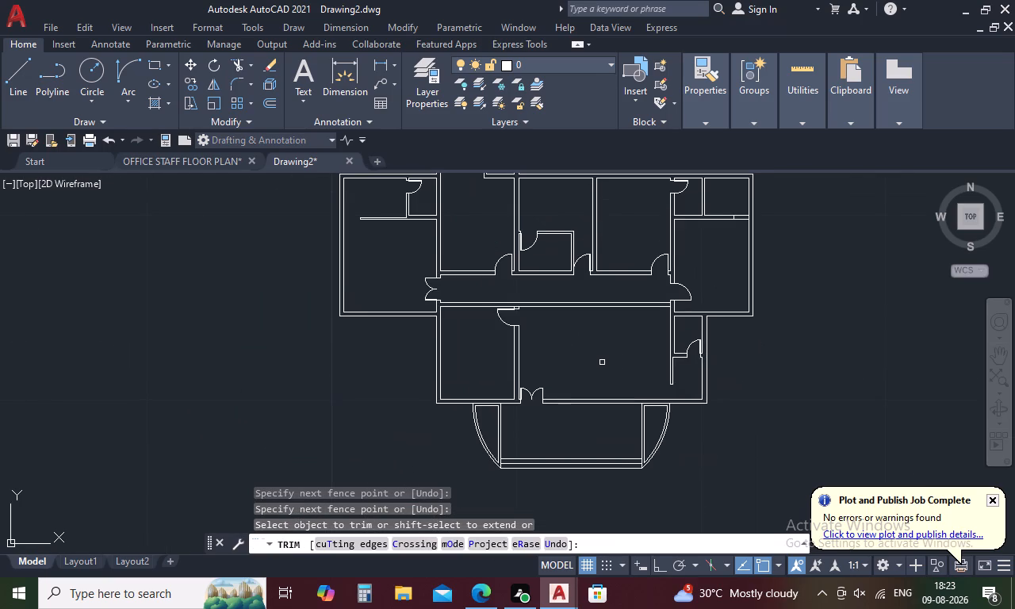
key(space)
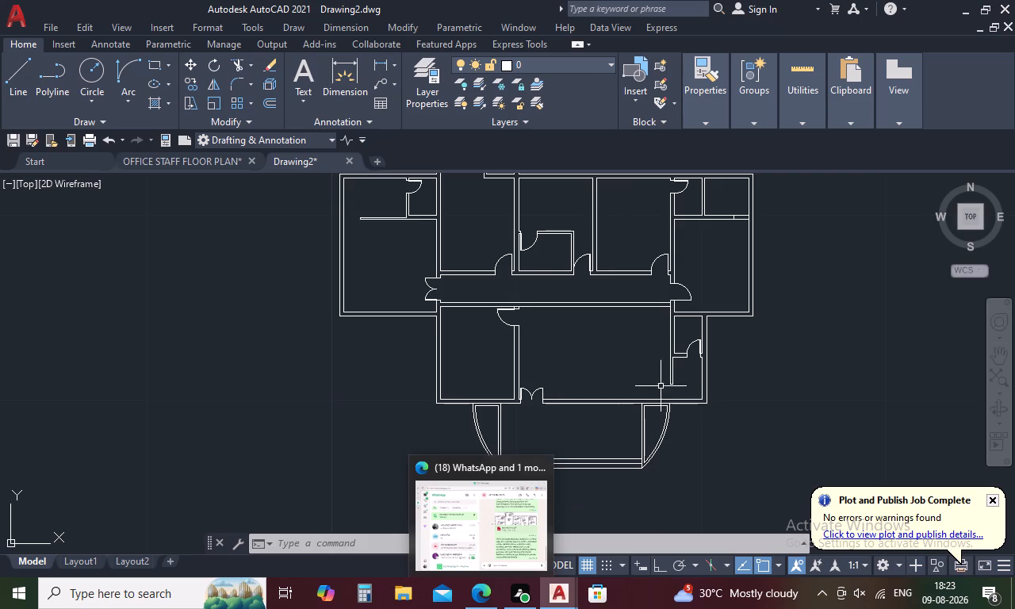
Draw a short line across the bottom exterior wall's thickness, just outside the top end of the right-hand curved wall.
scroll(669, 343, down, 1)
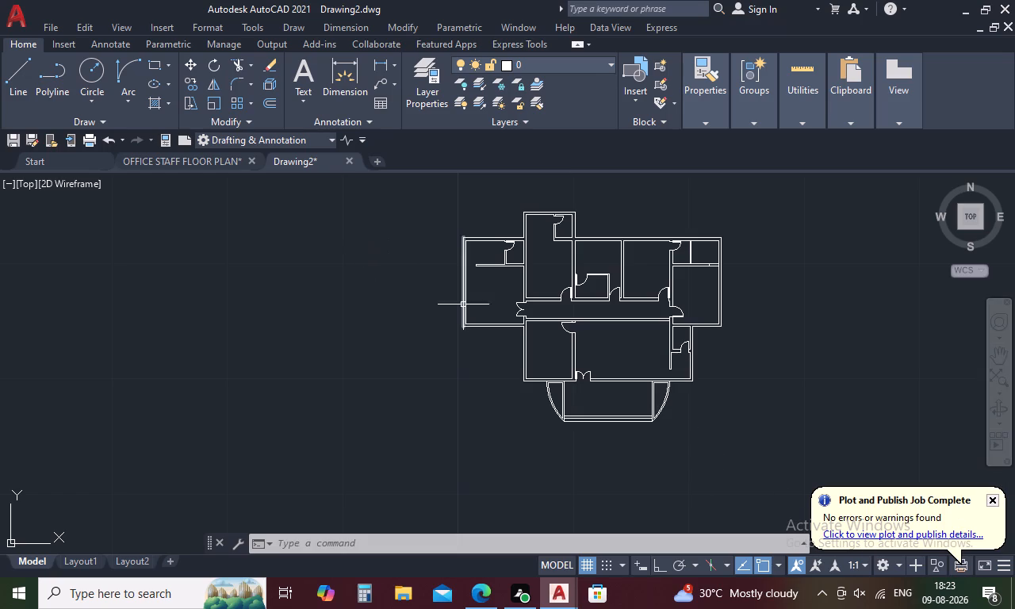
scroll(535, 317, up, 3)
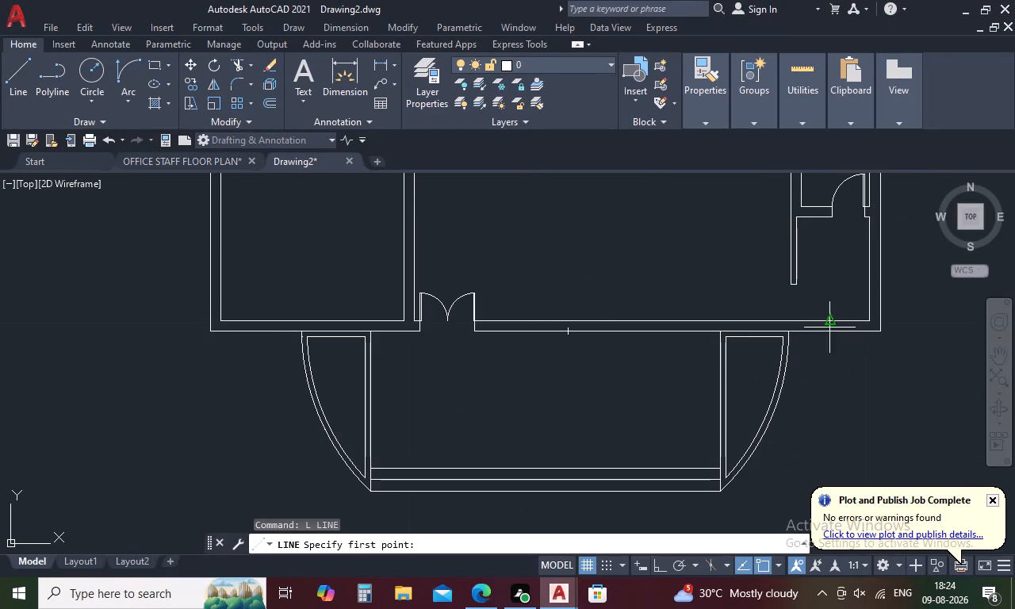
scroll(800, 331, up, 3)
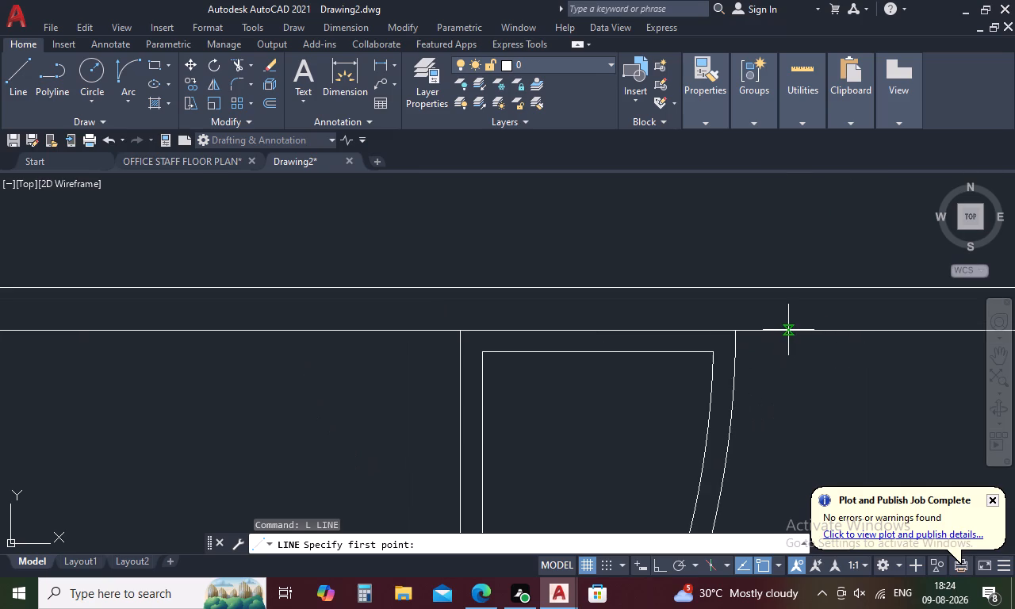
click(757, 331)
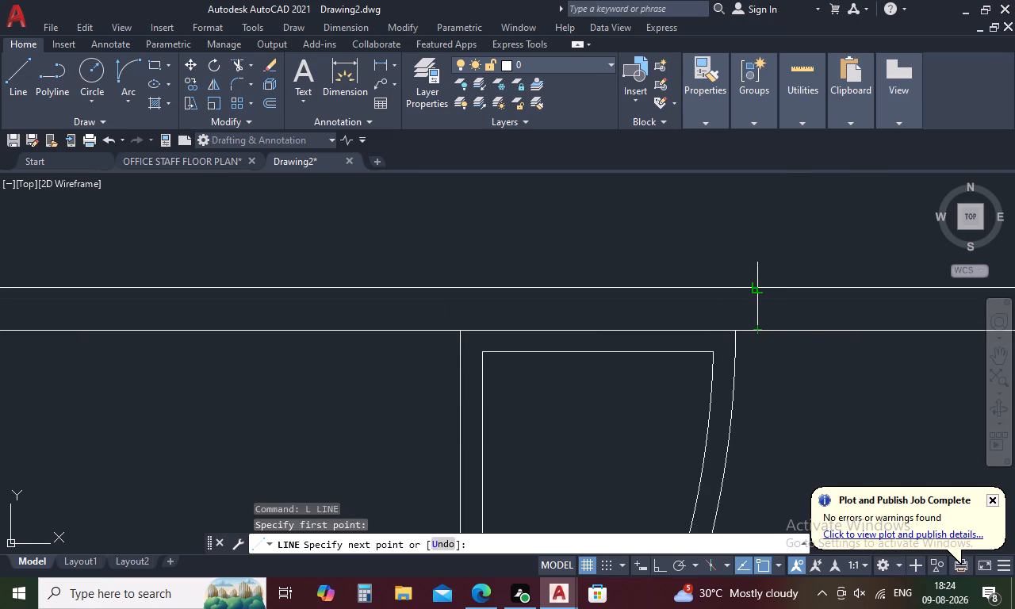
click(755, 289)
key(Escape)
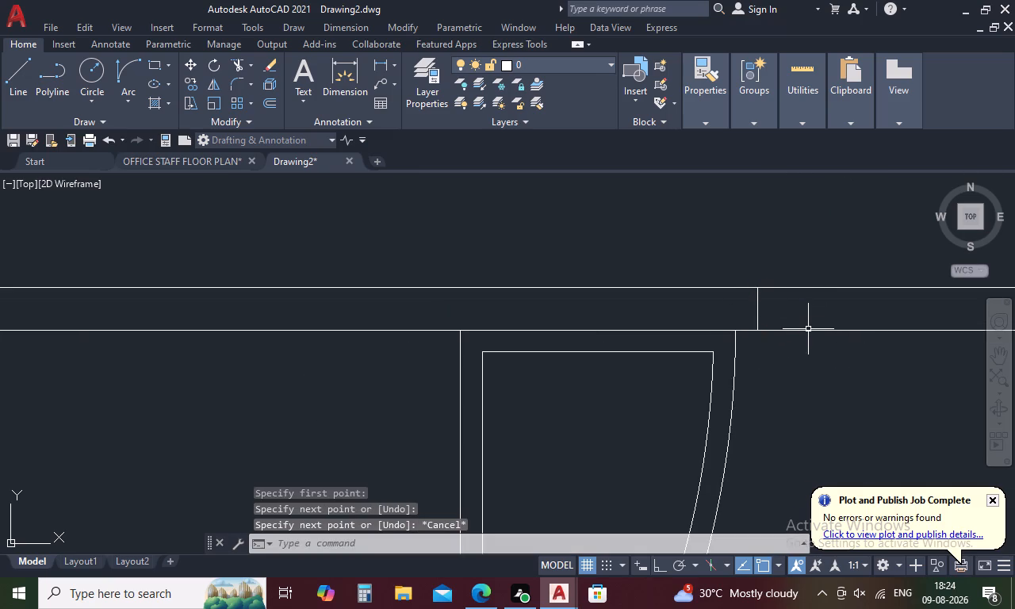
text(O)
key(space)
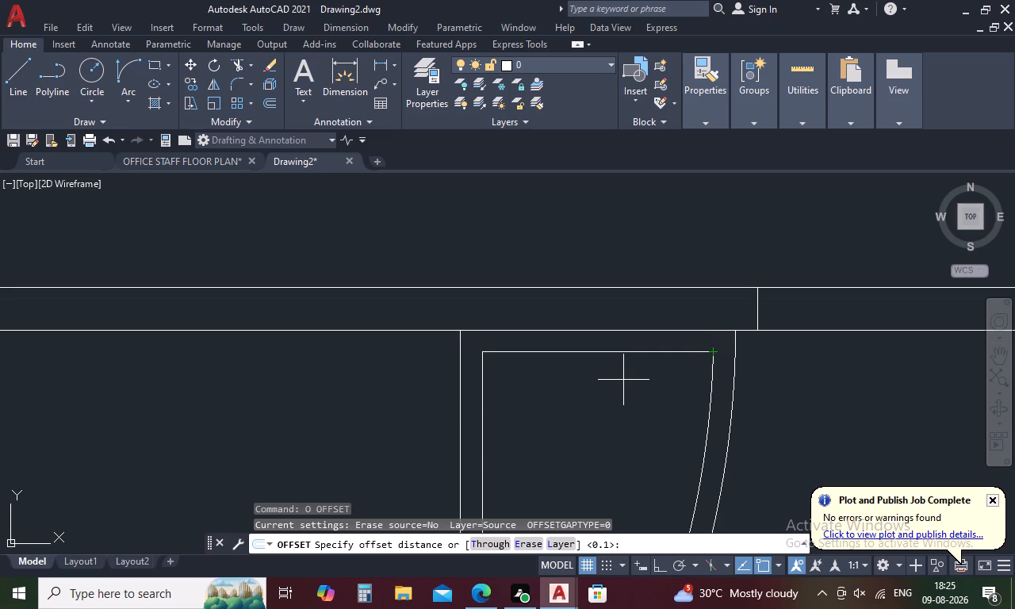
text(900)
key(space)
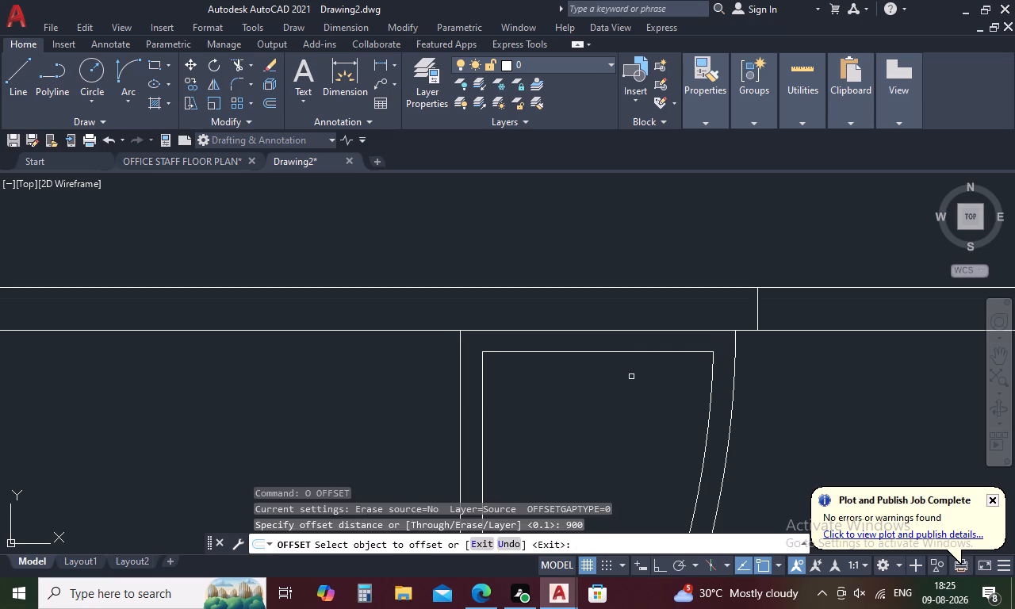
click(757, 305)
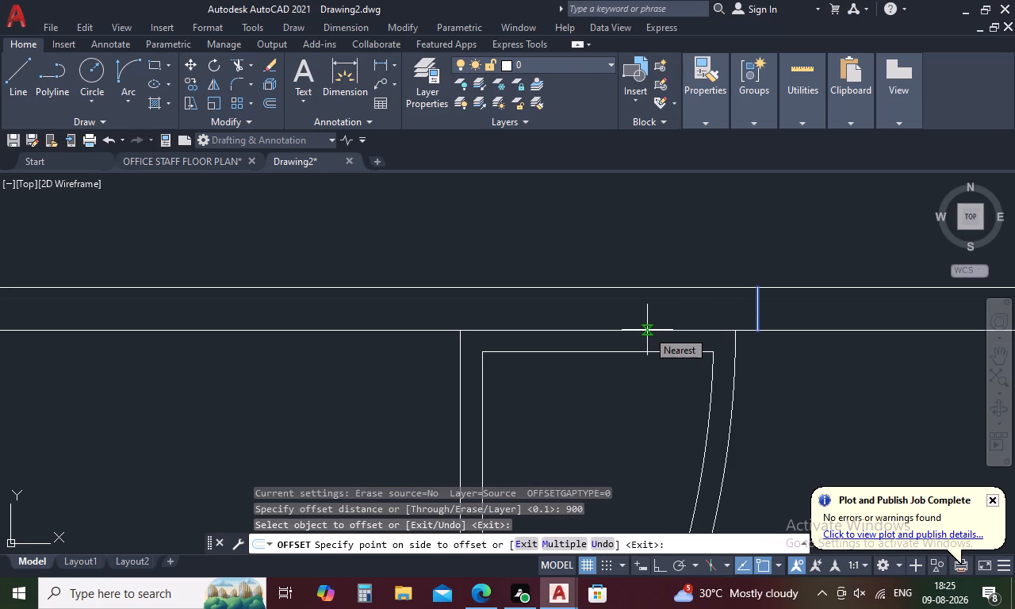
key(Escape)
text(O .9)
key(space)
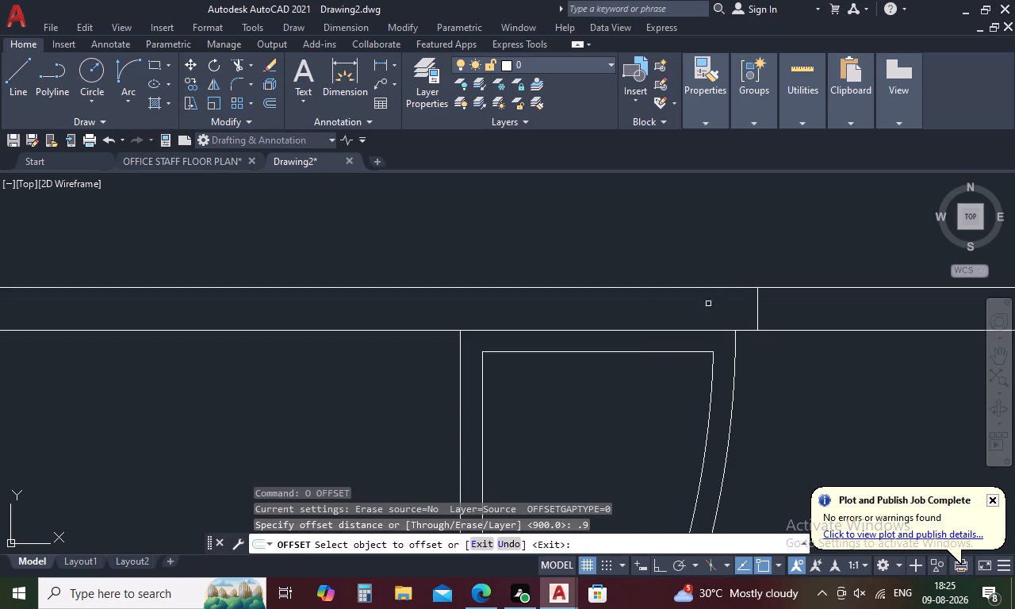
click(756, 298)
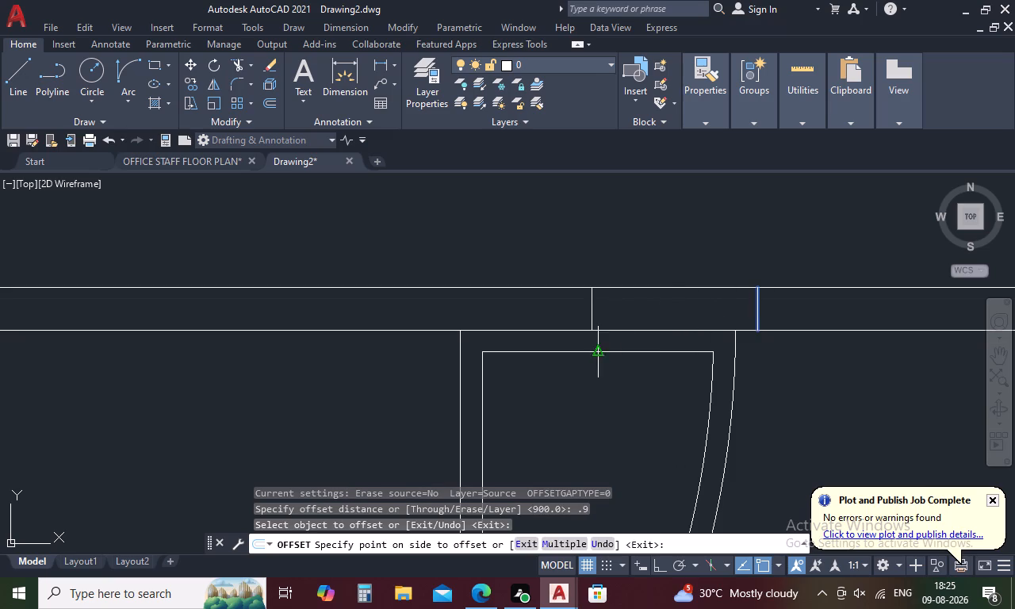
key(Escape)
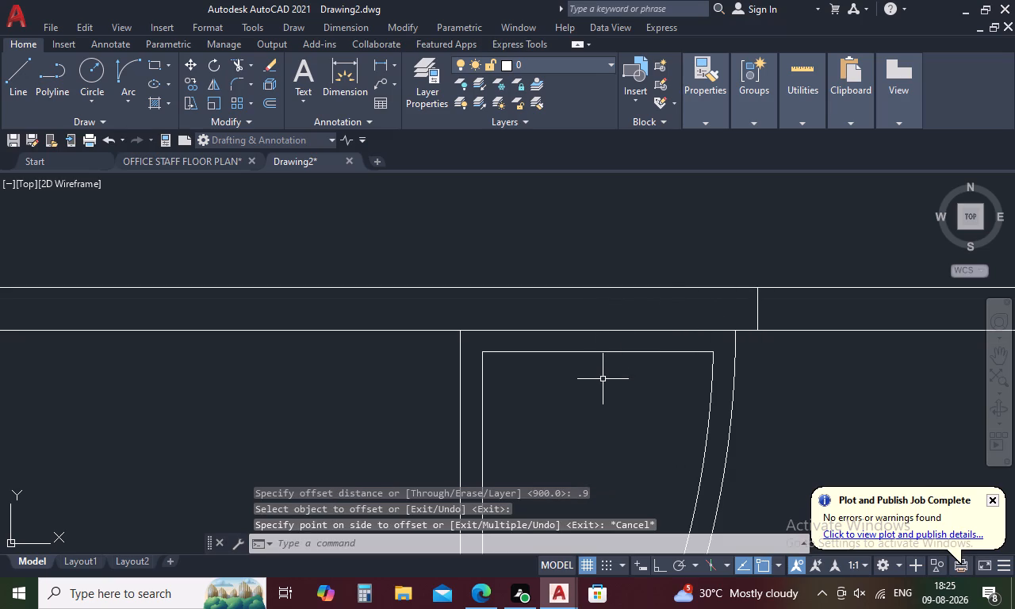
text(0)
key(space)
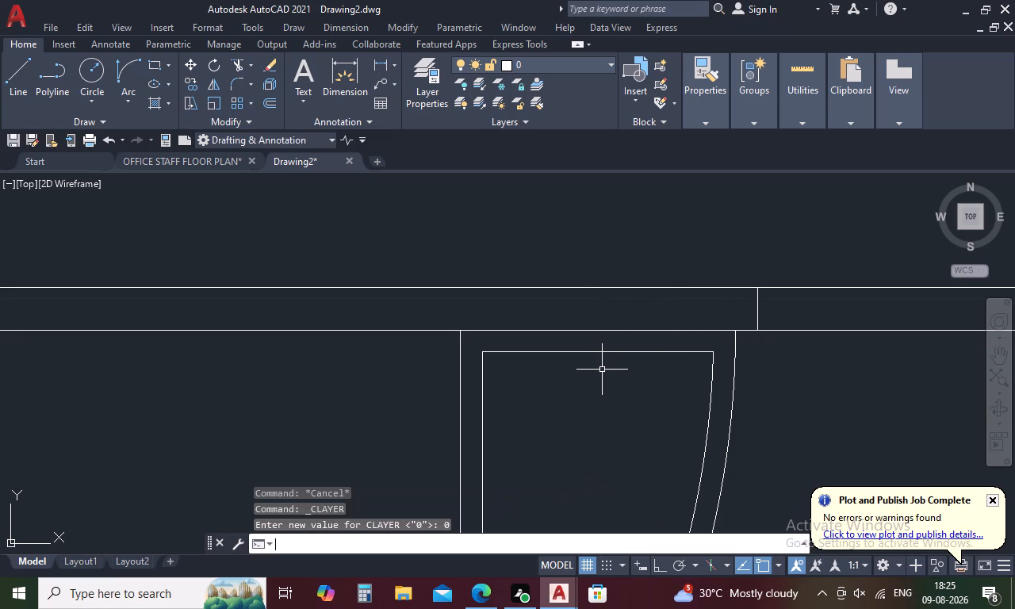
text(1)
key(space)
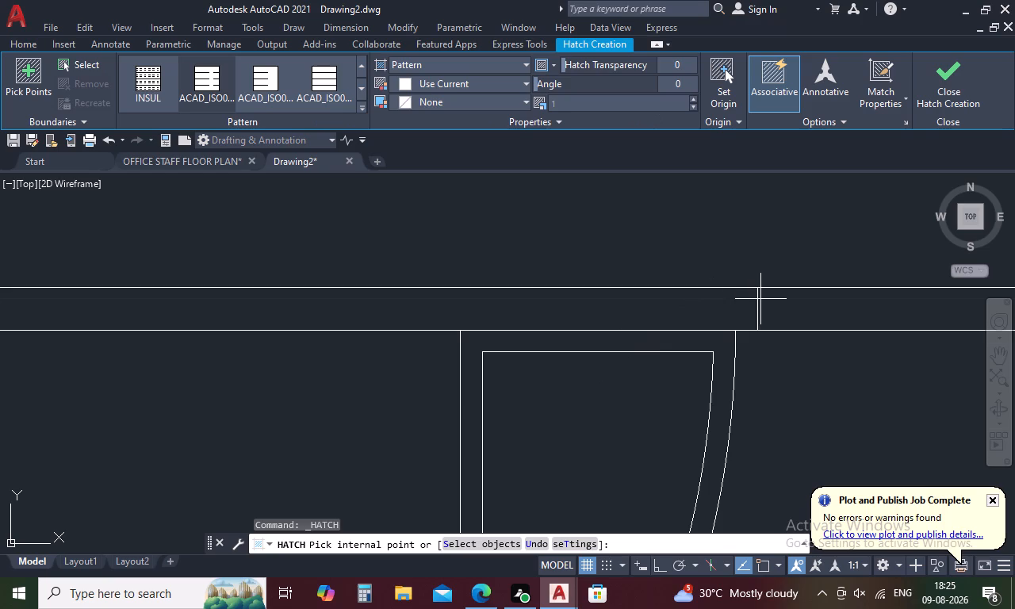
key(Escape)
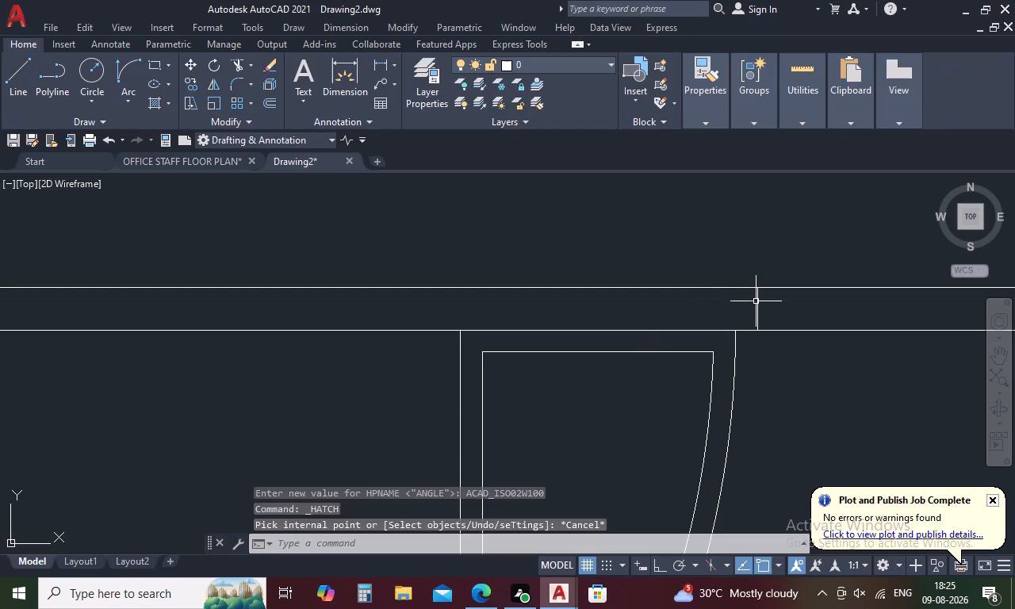
Offset the short line across the bottom wall by 1 toward the double door to mark the window opening's other side.
text(O)
key(space)
key(1)
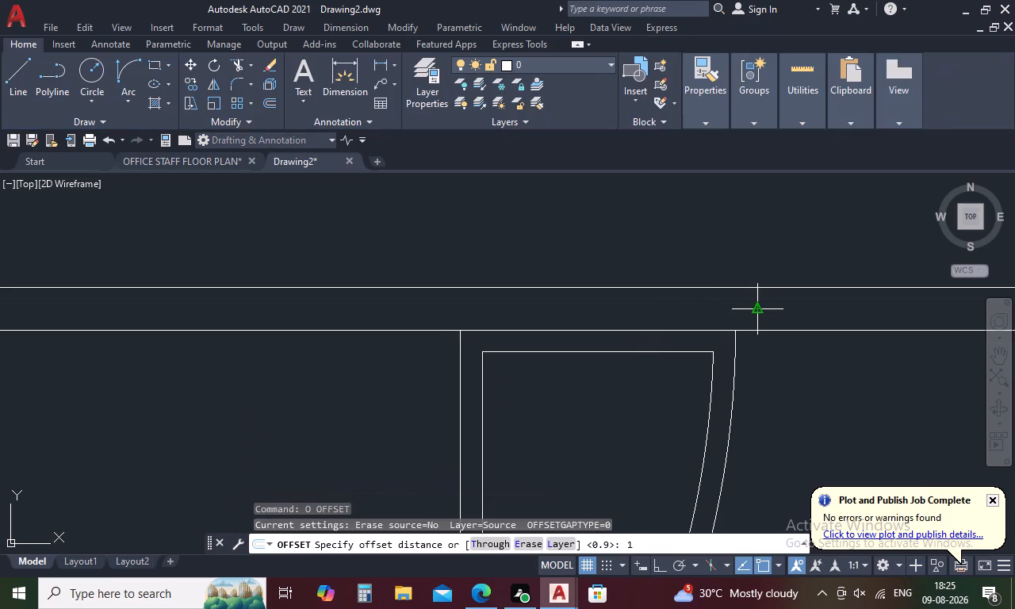
key(space)
click(757, 301)
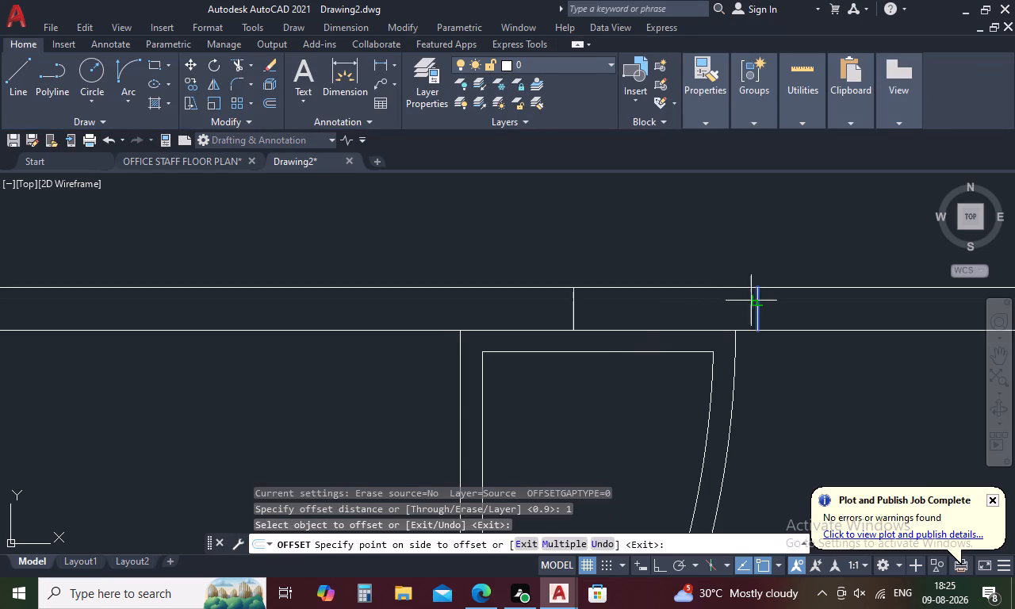
click(519, 310)
scroll(519, 310, down, 2)
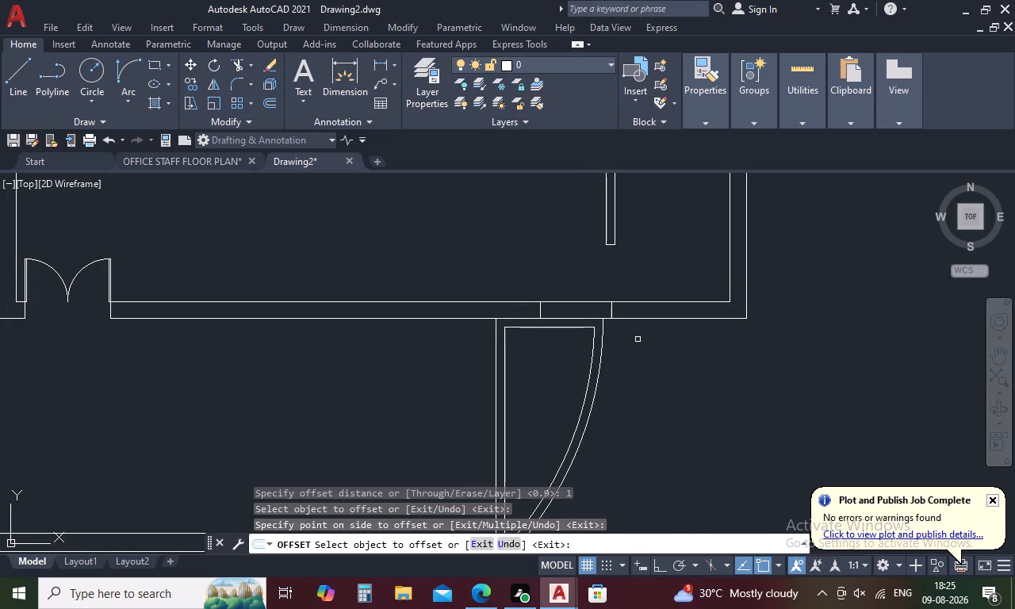
key(Escape)
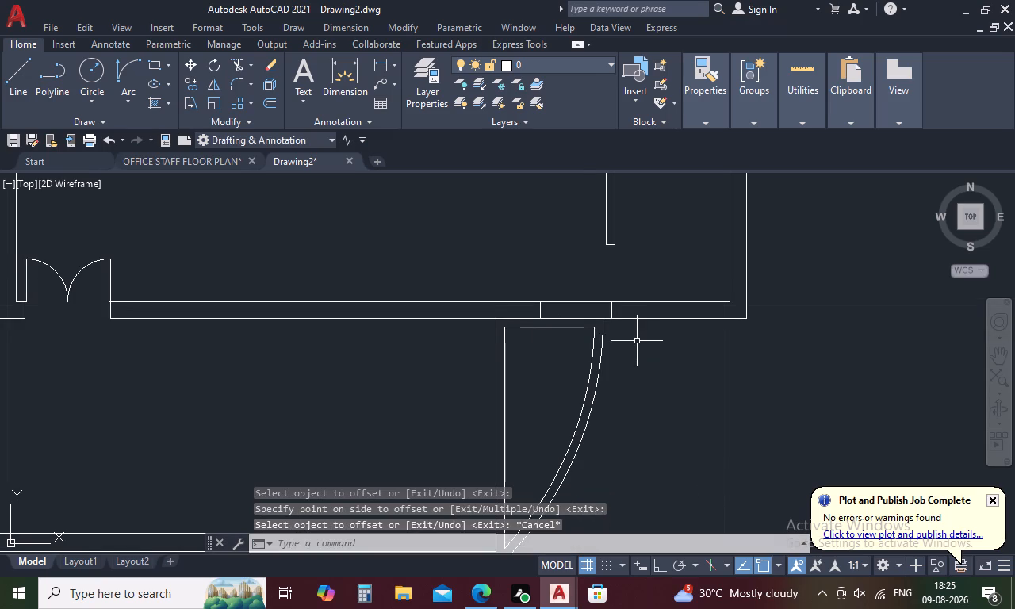
Draw a line joining the midpoints of the two short lines across the bottom wall.
text(L)
key(space)
click(608, 312)
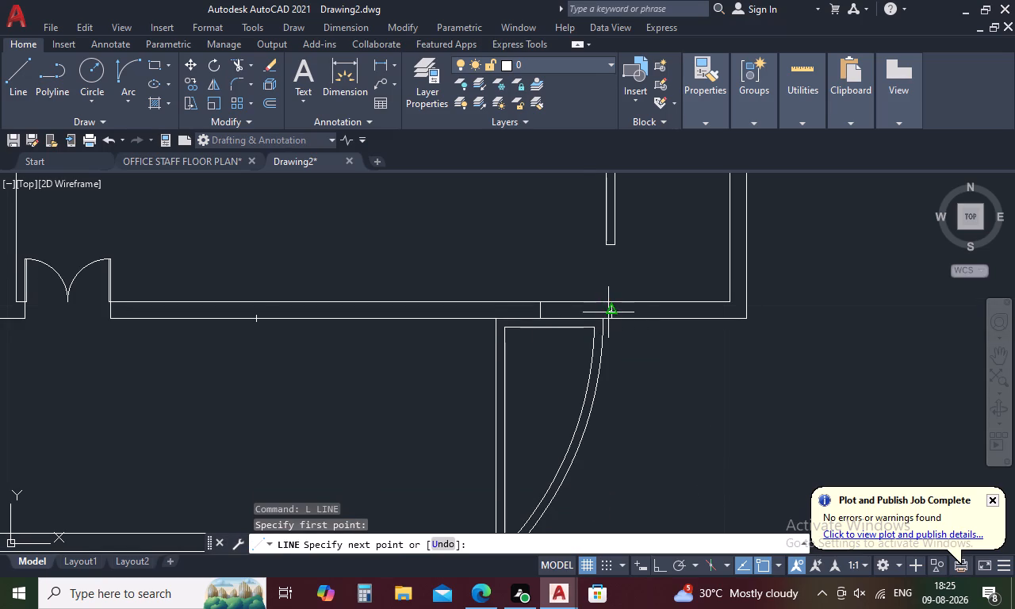
scroll(535, 312, up, 3)
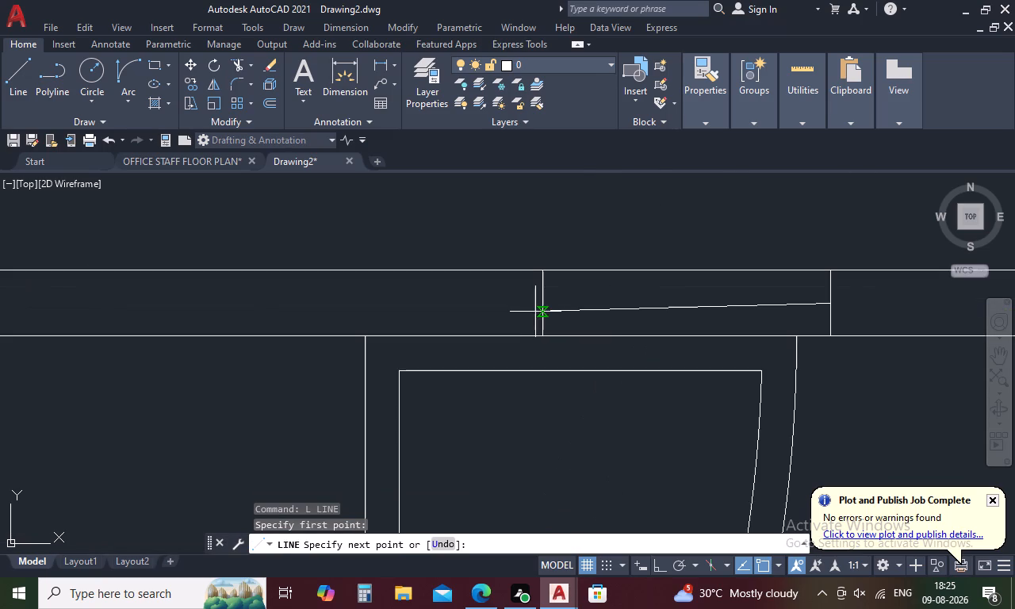
click(545, 301)
key(Escape)
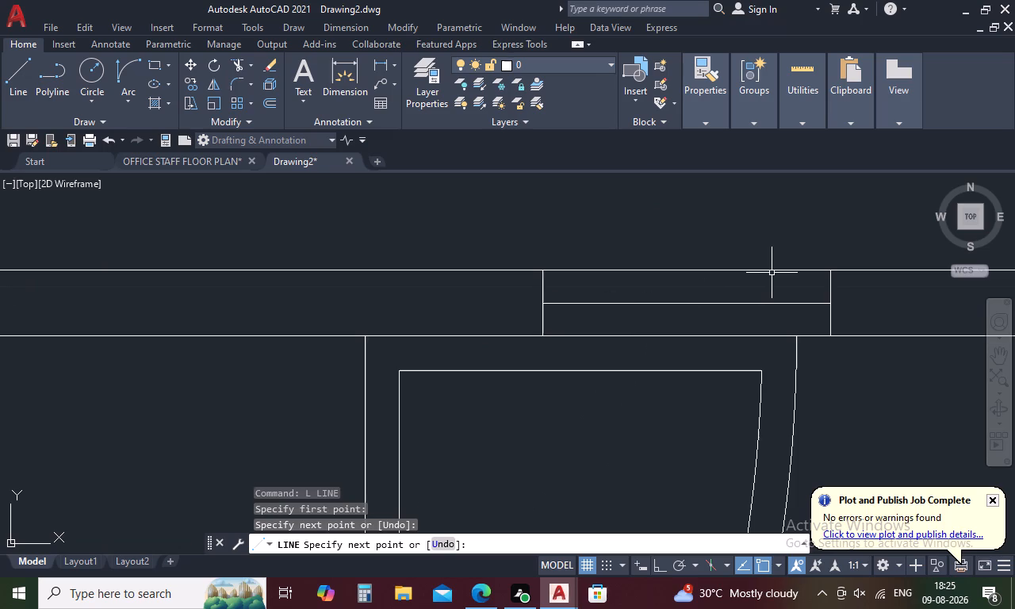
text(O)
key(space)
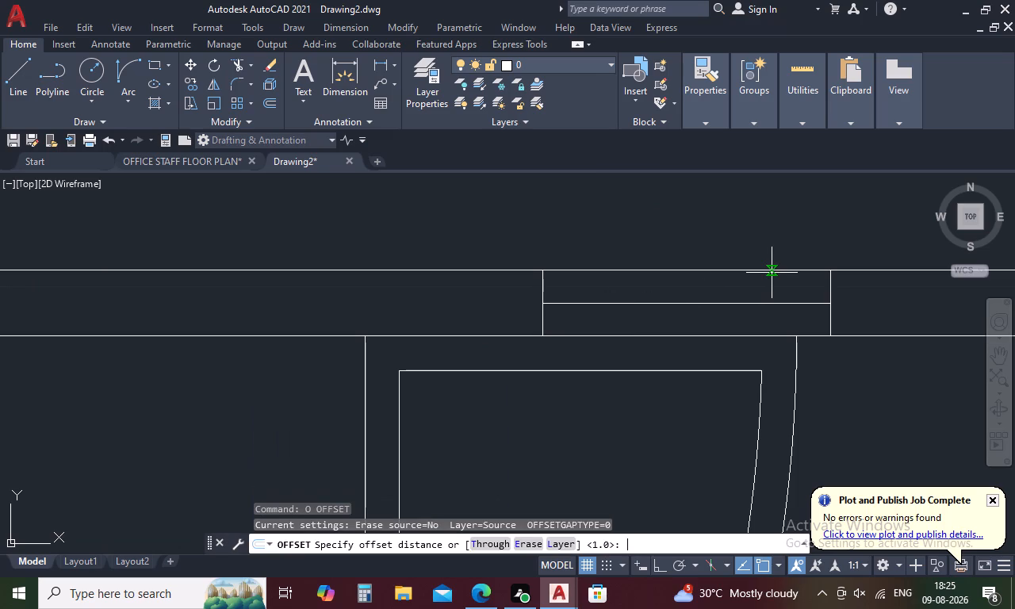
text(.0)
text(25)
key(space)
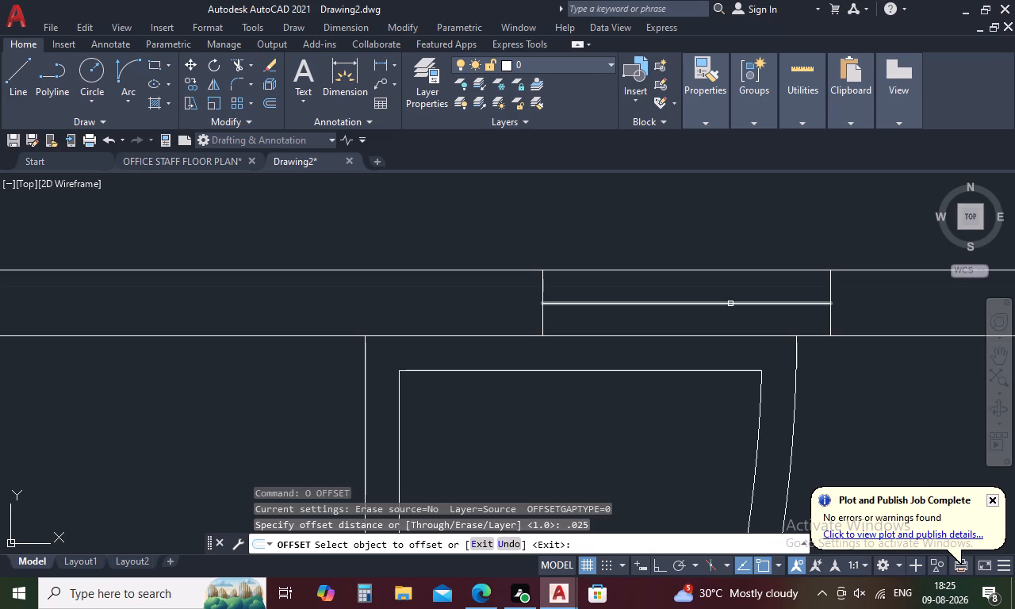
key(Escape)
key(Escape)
Offset the window opening's centre line by .025 to both sides, above and below it.
text(O)
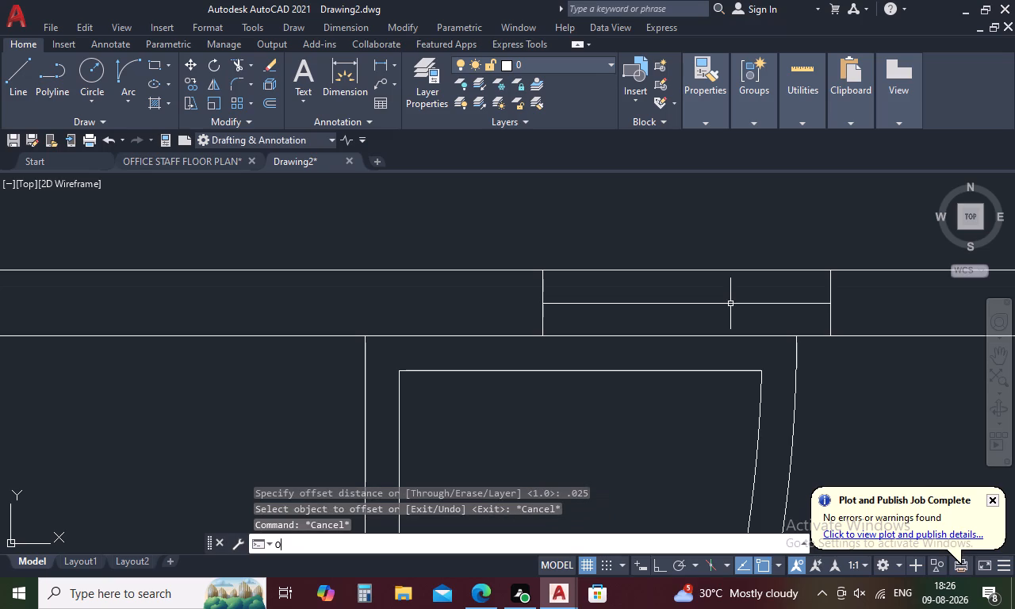
key(space)
text(.025)
key(space)
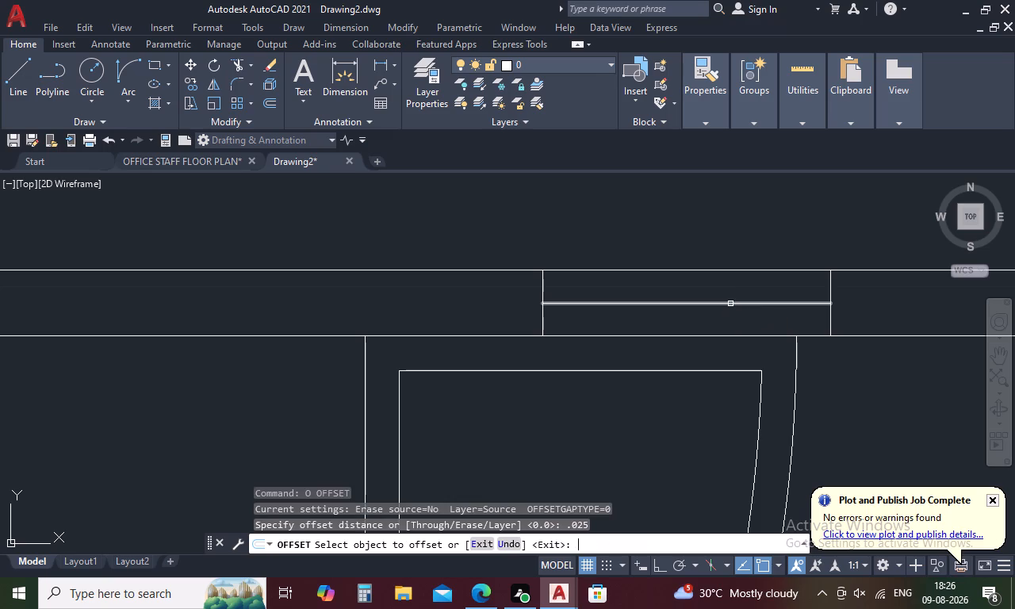
click(730, 304)
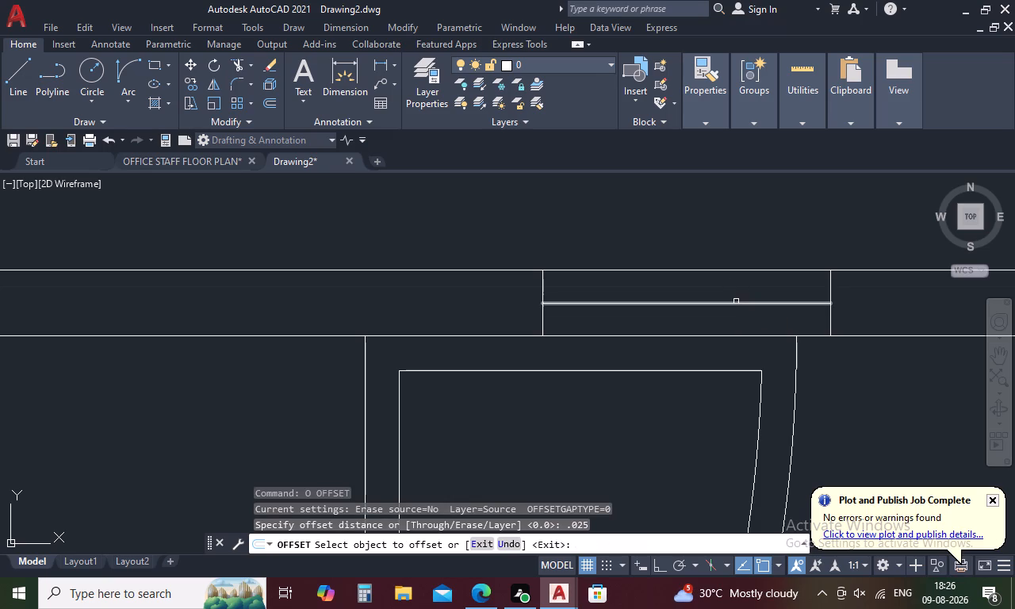
click(741, 304)
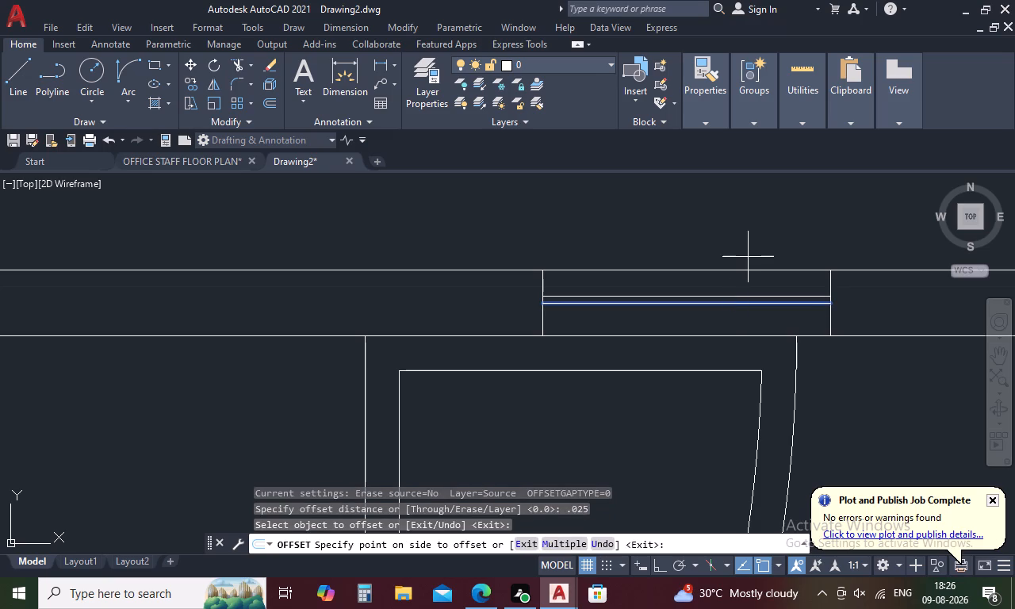
click(748, 257)
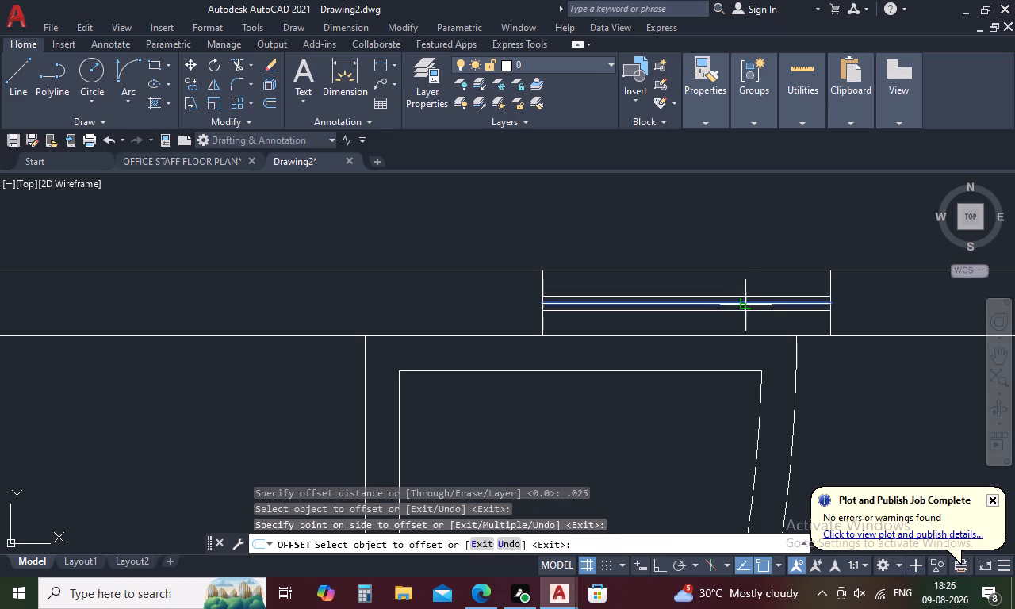
click(745, 305)
click(745, 335)
key(Escape)
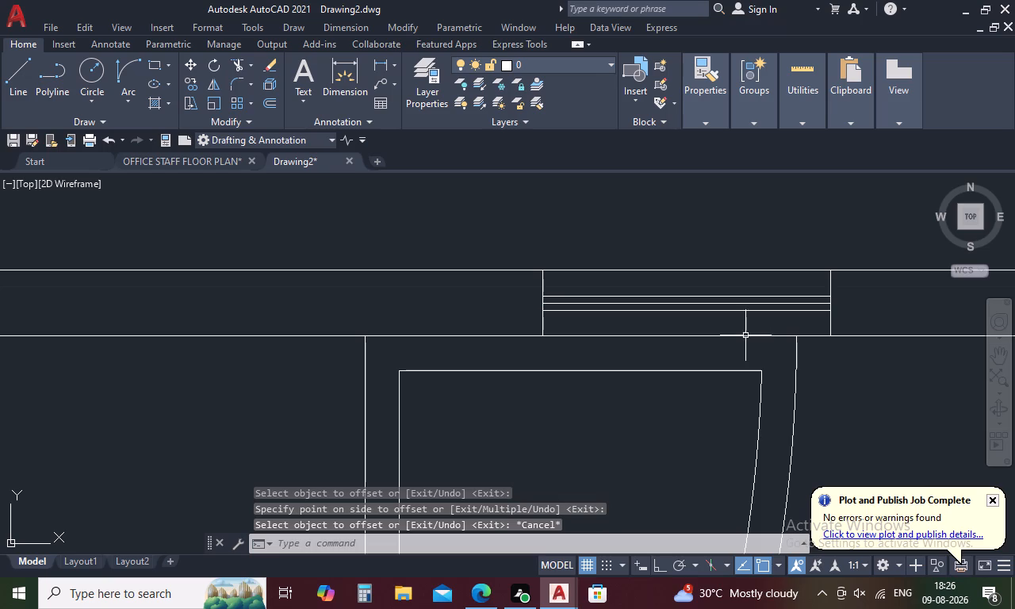
Erase the original centre line between the two offset window lines.
click(735, 303)
key(Delete)
scroll(735, 303, down, 2)
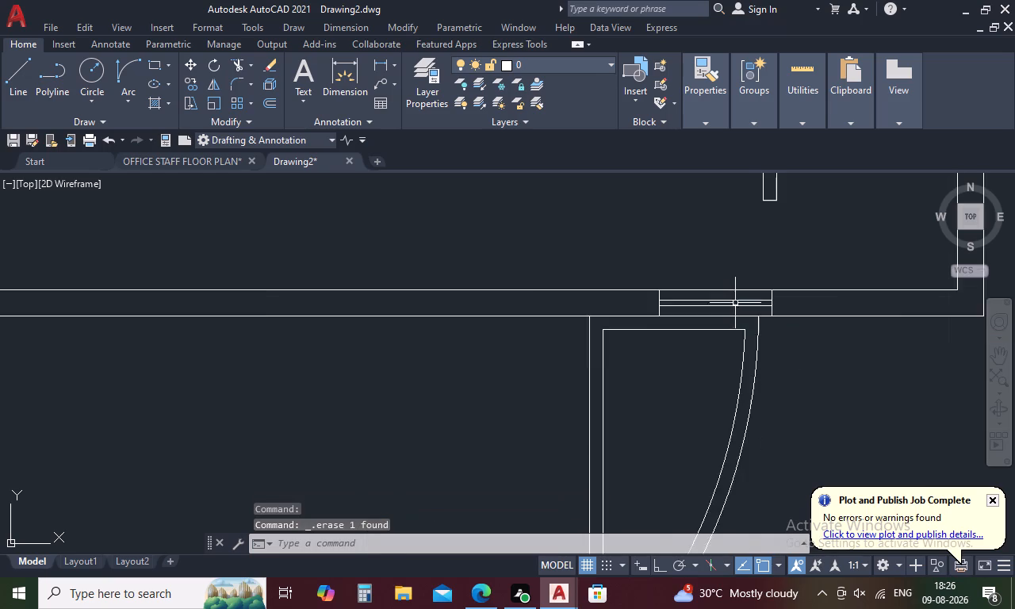
scroll(735, 303, down, 1)
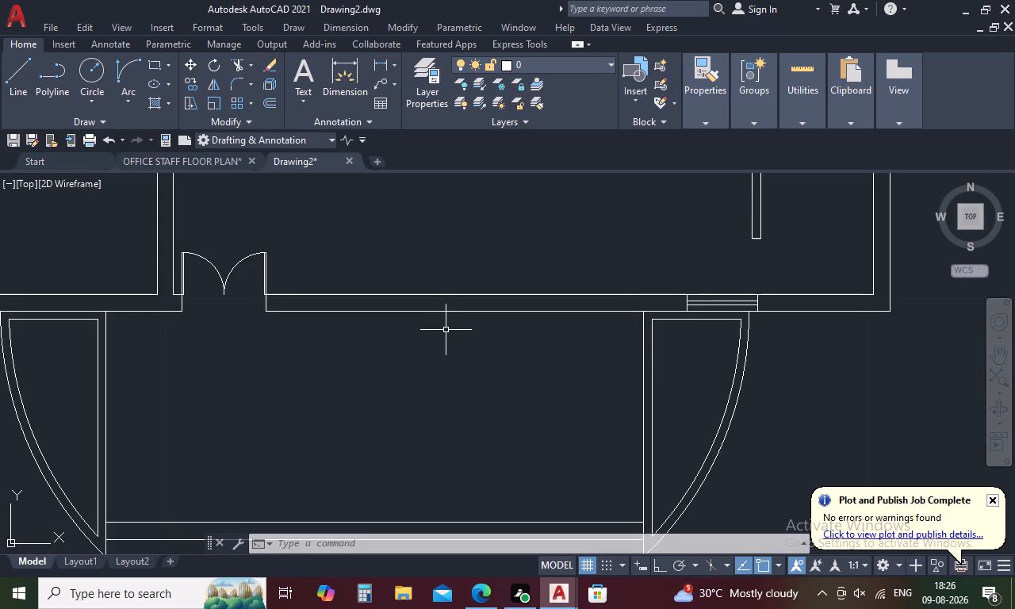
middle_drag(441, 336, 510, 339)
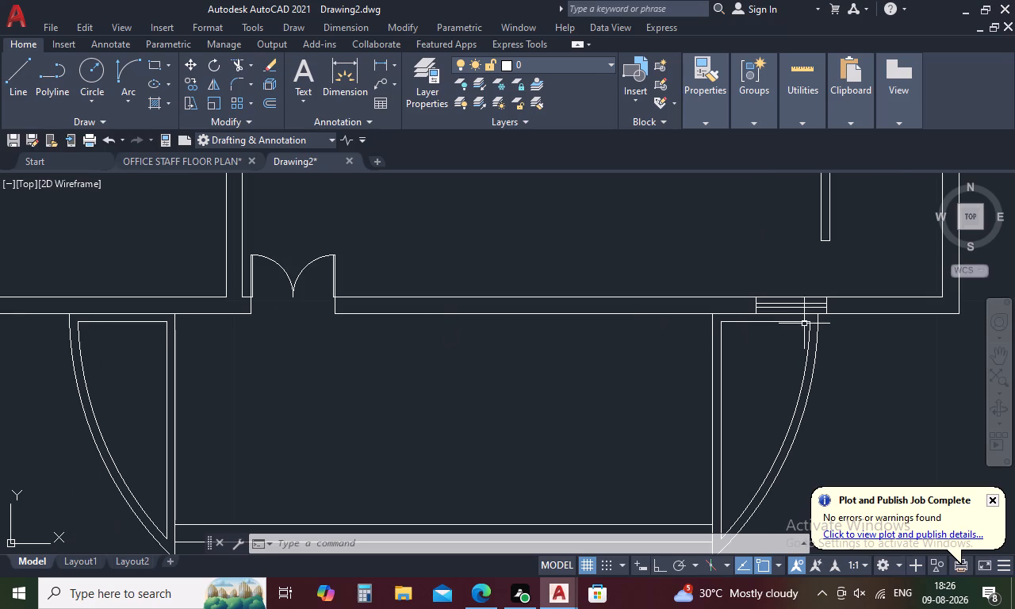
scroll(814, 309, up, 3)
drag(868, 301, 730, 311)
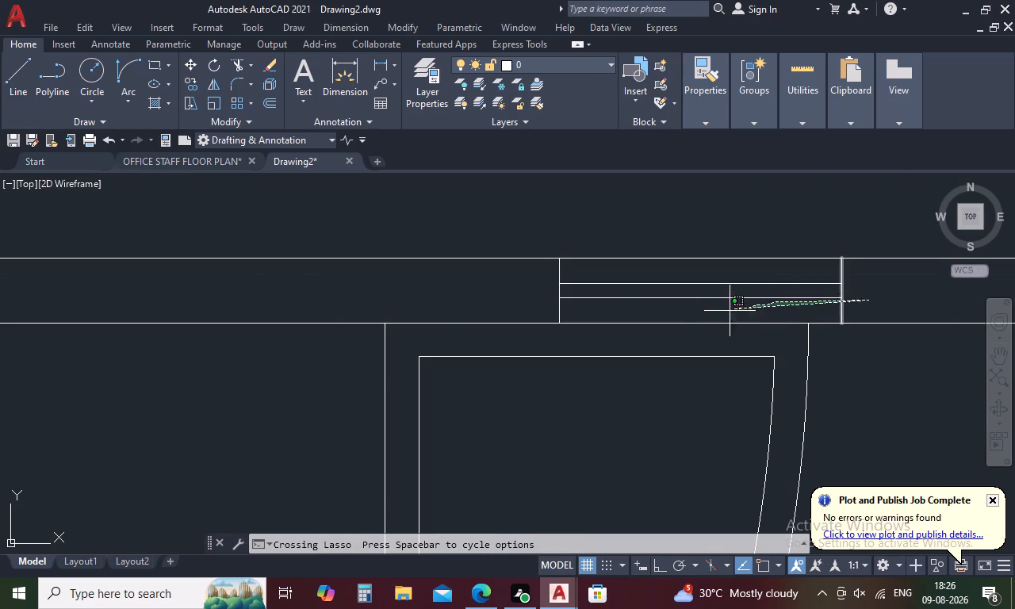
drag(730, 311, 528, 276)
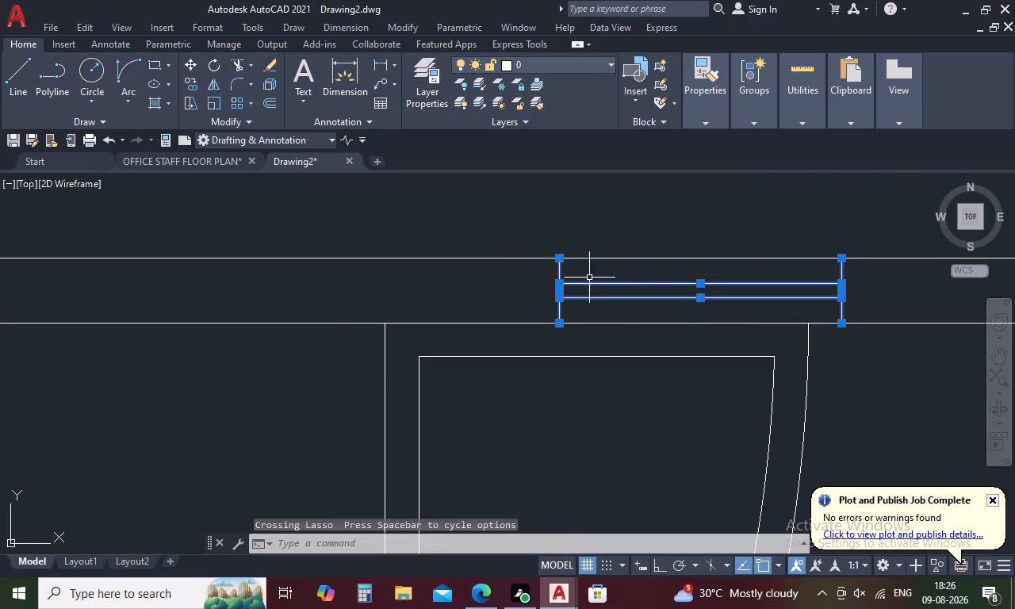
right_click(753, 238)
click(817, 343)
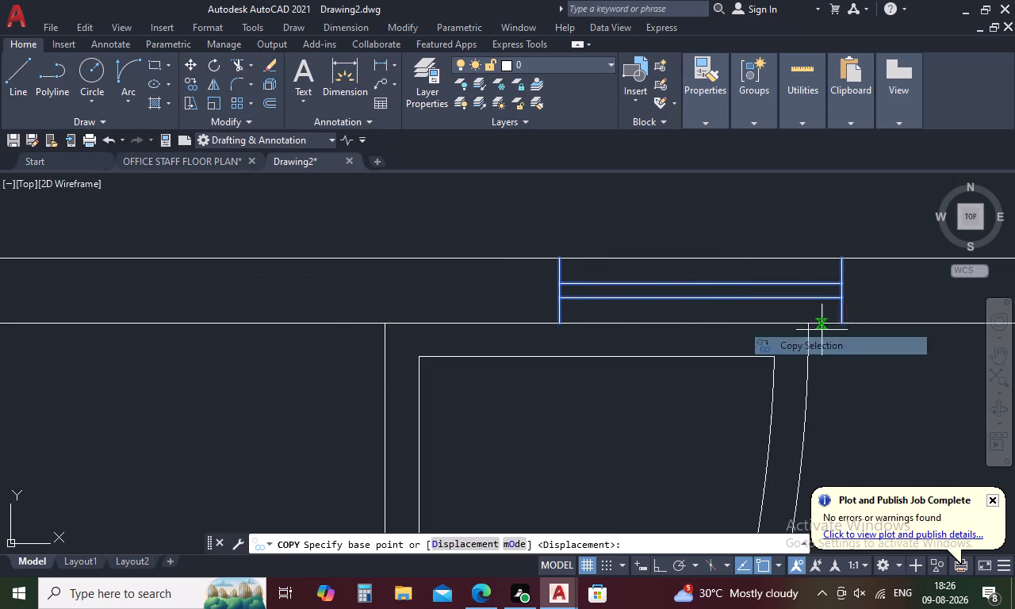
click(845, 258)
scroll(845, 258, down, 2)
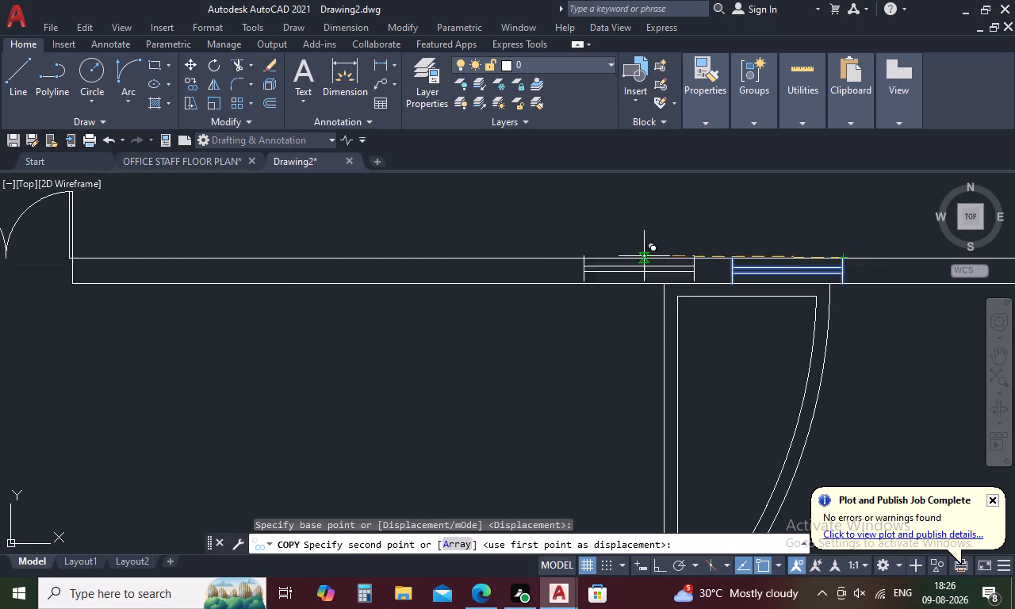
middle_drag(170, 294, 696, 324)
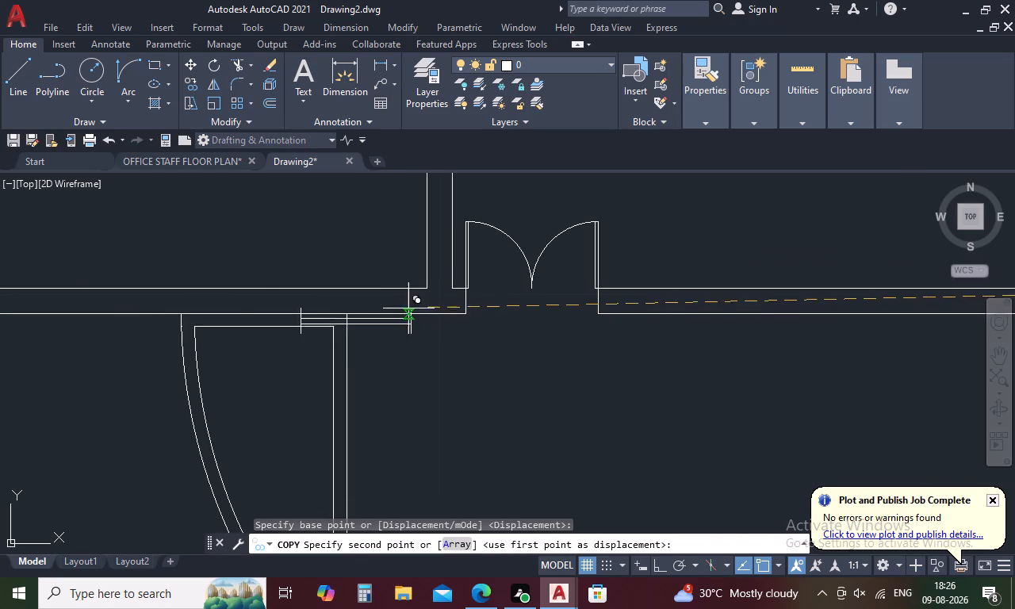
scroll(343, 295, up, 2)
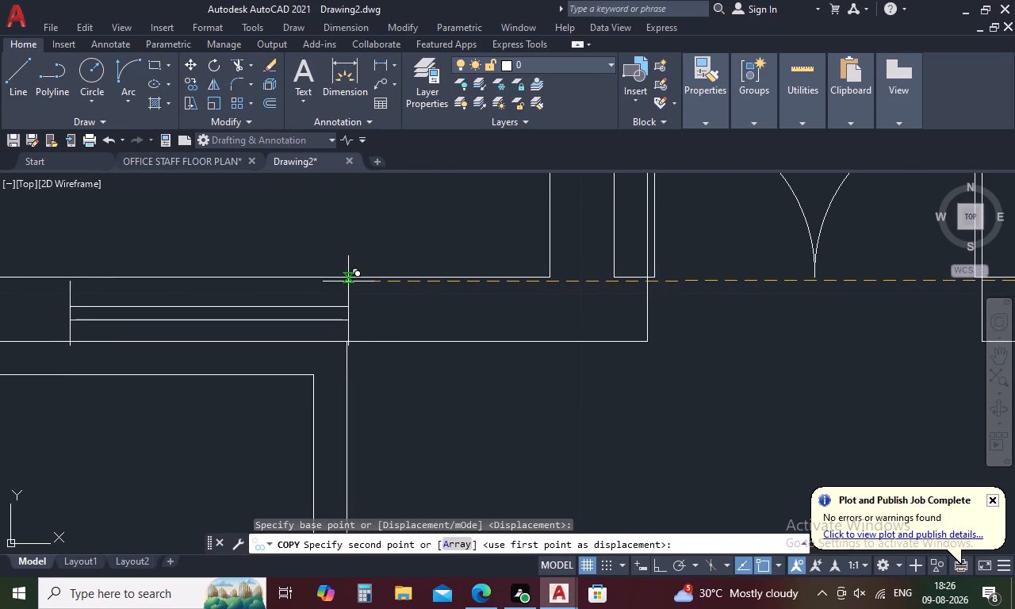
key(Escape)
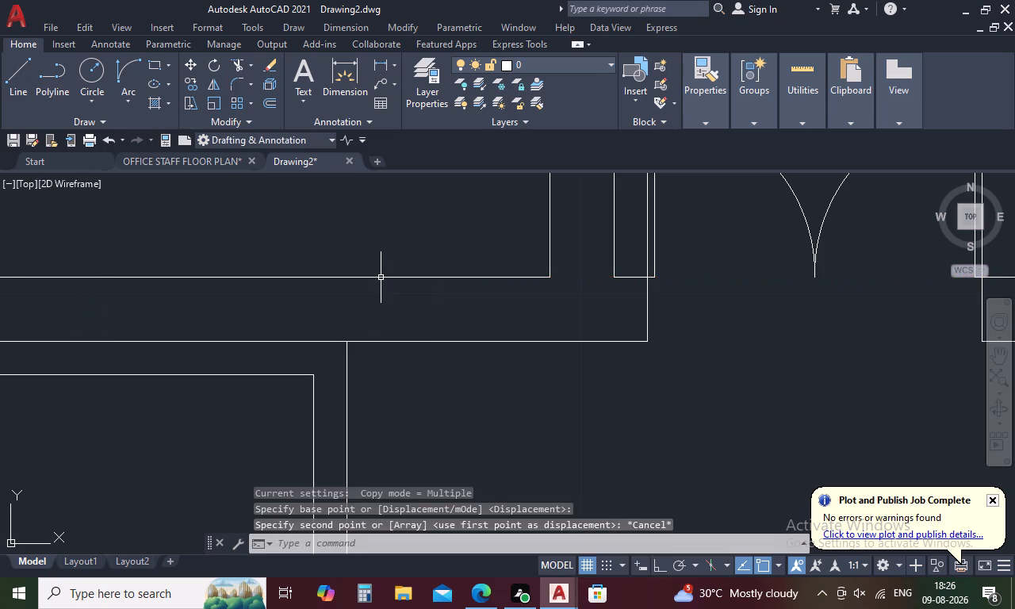
Copy the window symbol along the bottom wall from its outer lower corner to the inner corner of the left curved bay.
scroll(381, 278, down, 4)
scroll(764, 278, up, 4)
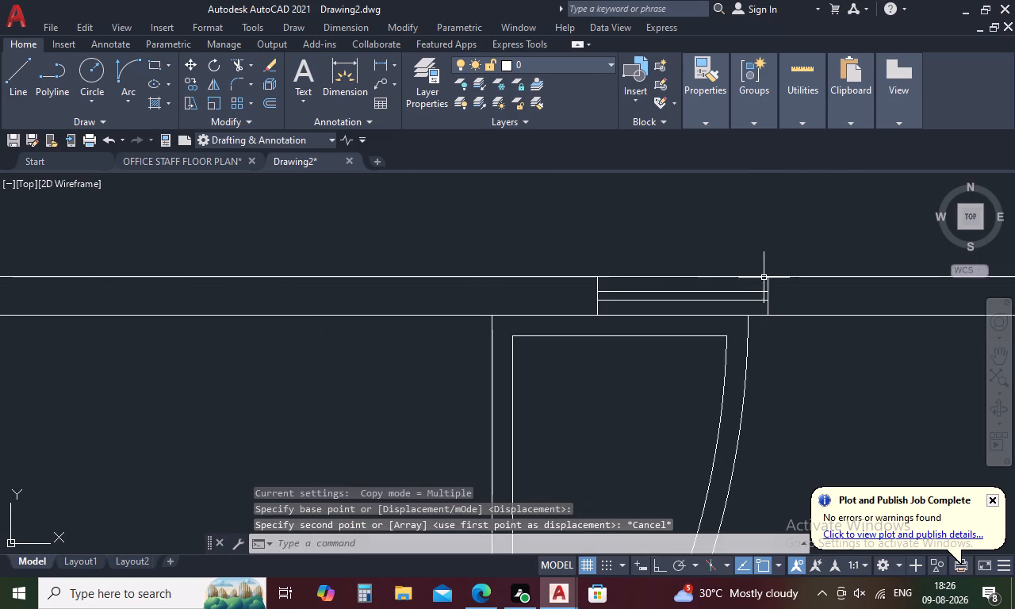
scroll(779, 289, up, 3)
drag(779, 289, 622, 301)
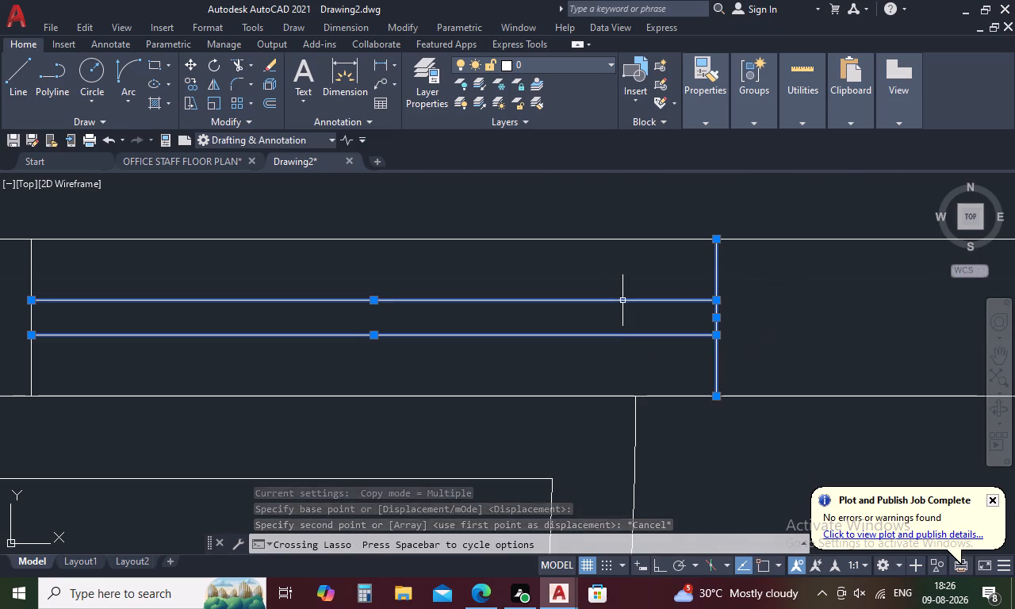
scroll(622, 295, down, 3)
scroll(477, 308, up, 3)
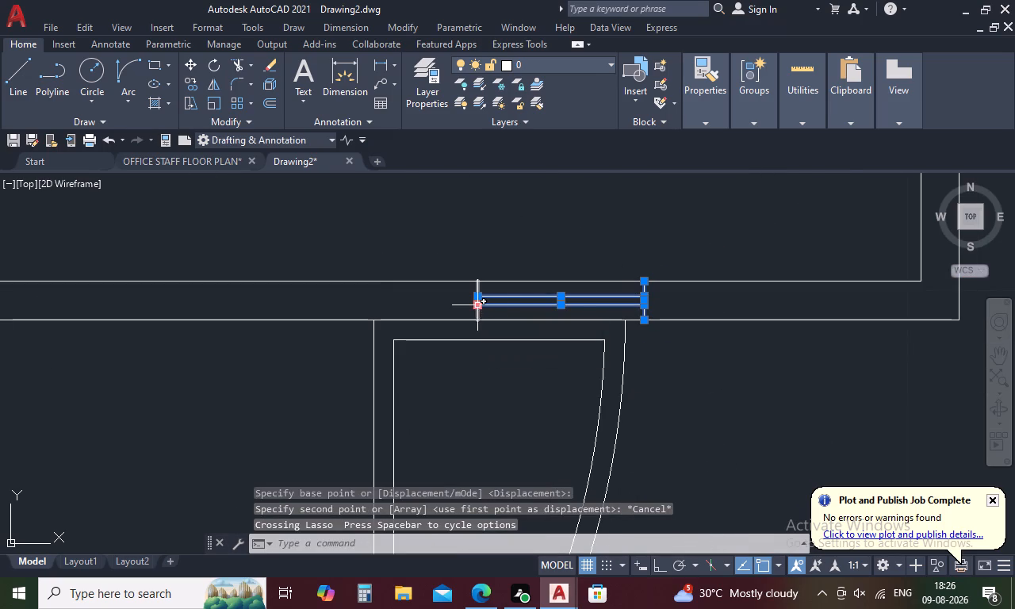
scroll(471, 315, up, 3)
drag(524, 307, 448, 251)
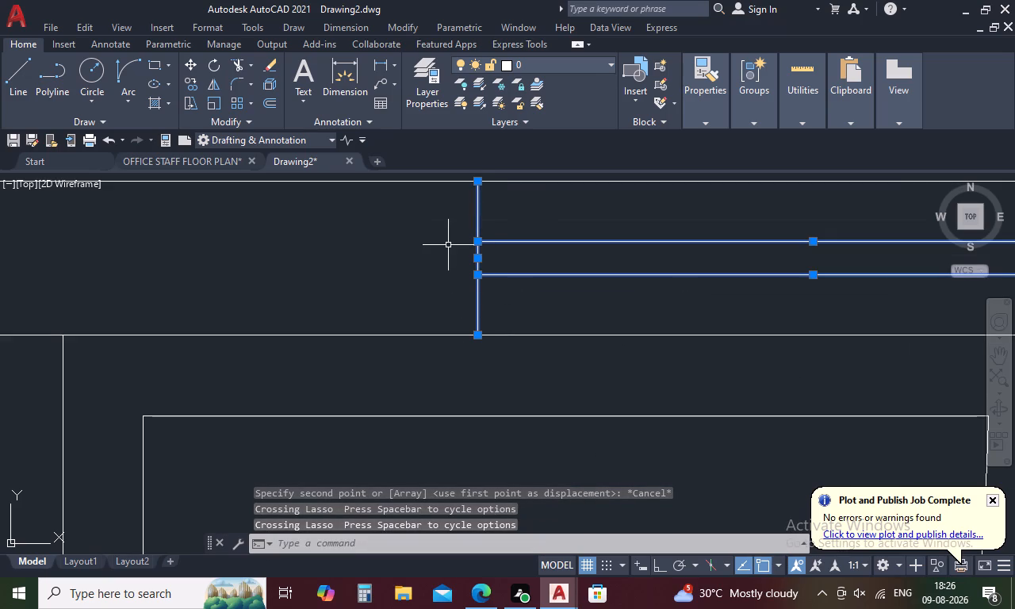
right_click(450, 247)
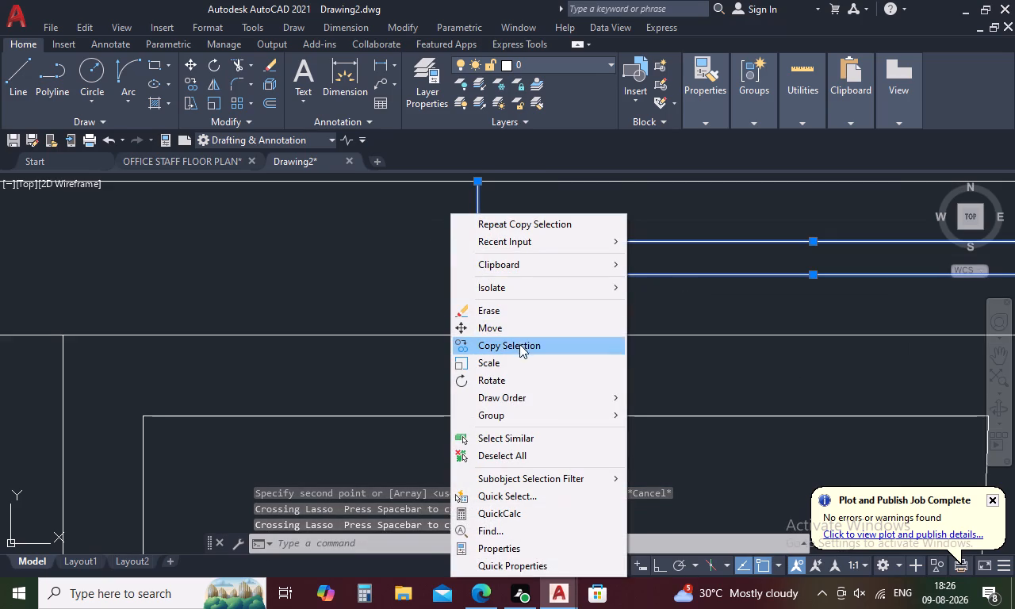
click(532, 342)
scroll(532, 343, down, 3)
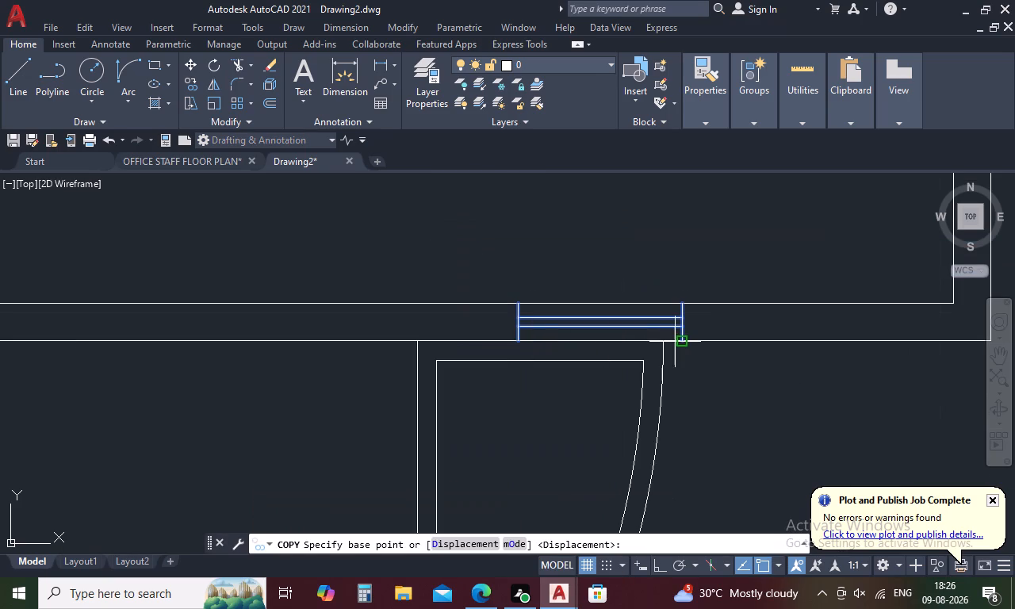
click(684, 340)
scroll(684, 340, down, 3)
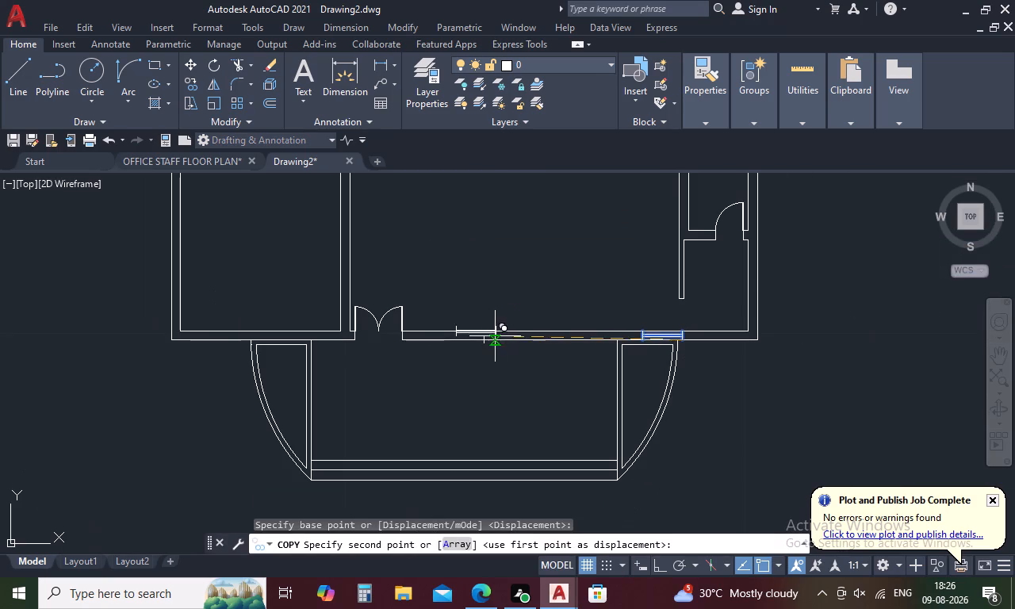
middle_drag(331, 377, 511, 396)
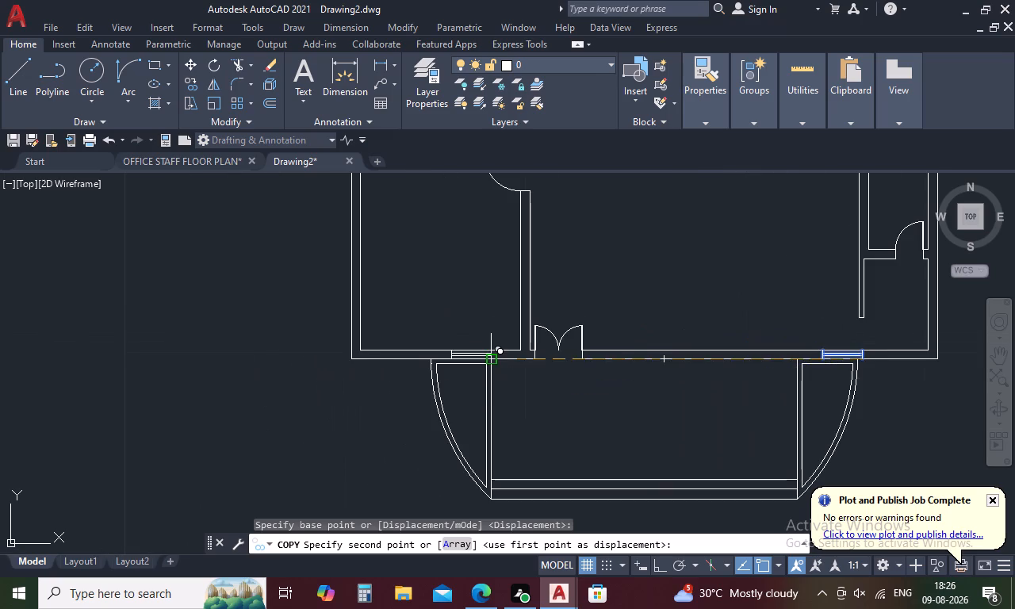
scroll(491, 354, up, 4)
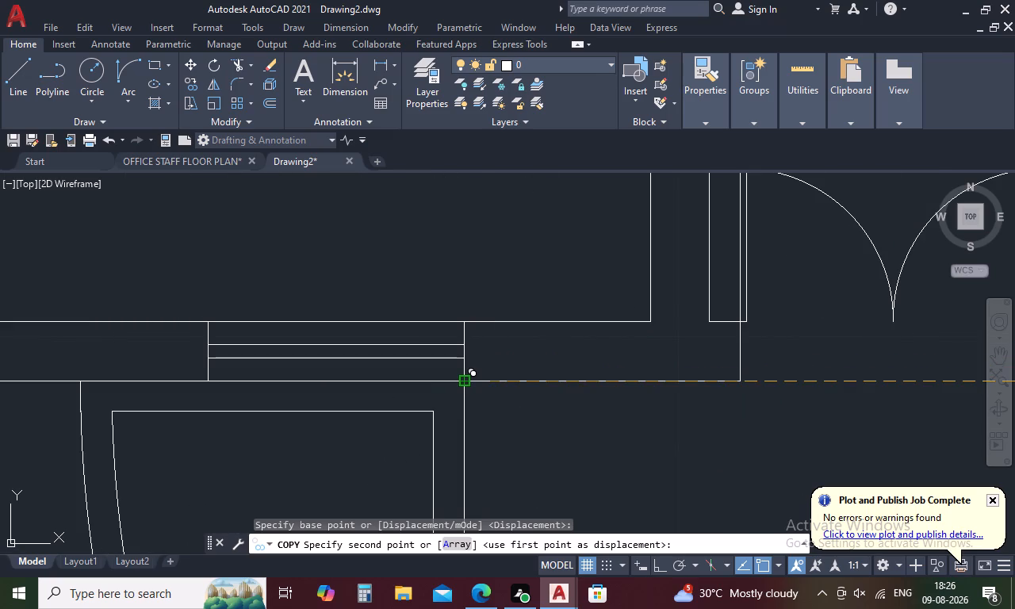
click(462, 381)
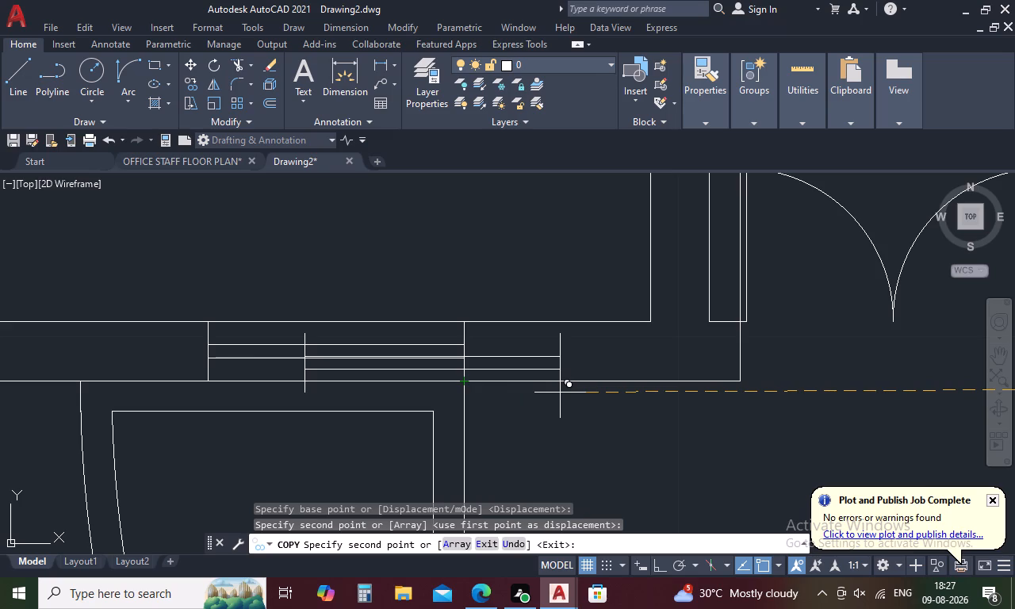
key(Escape)
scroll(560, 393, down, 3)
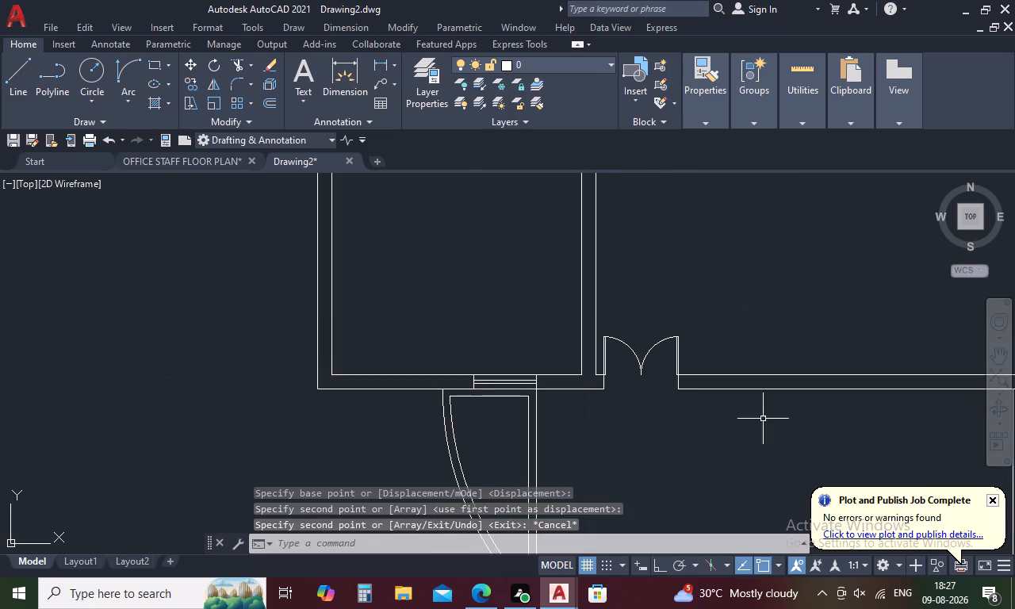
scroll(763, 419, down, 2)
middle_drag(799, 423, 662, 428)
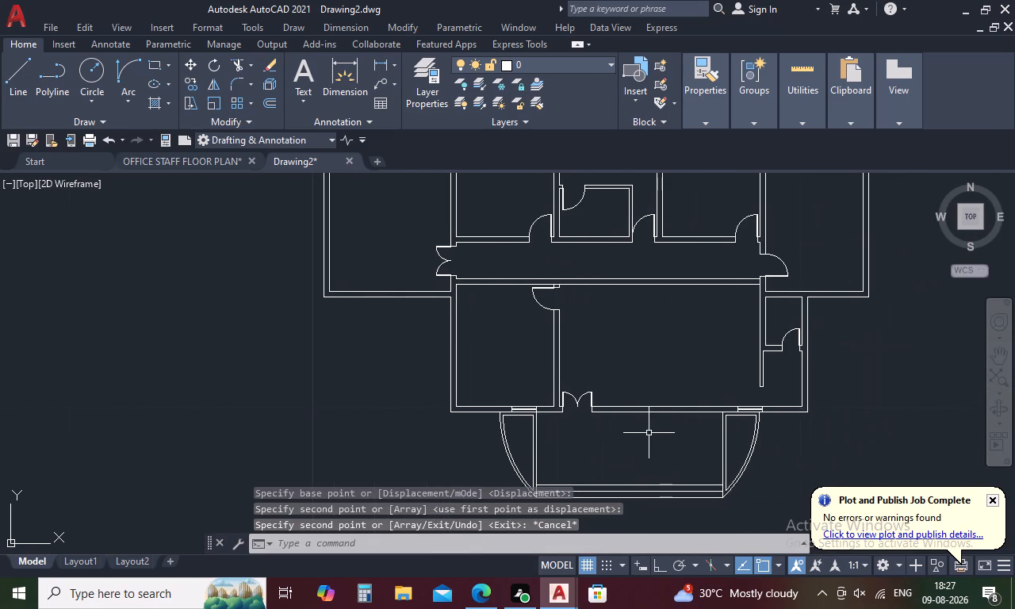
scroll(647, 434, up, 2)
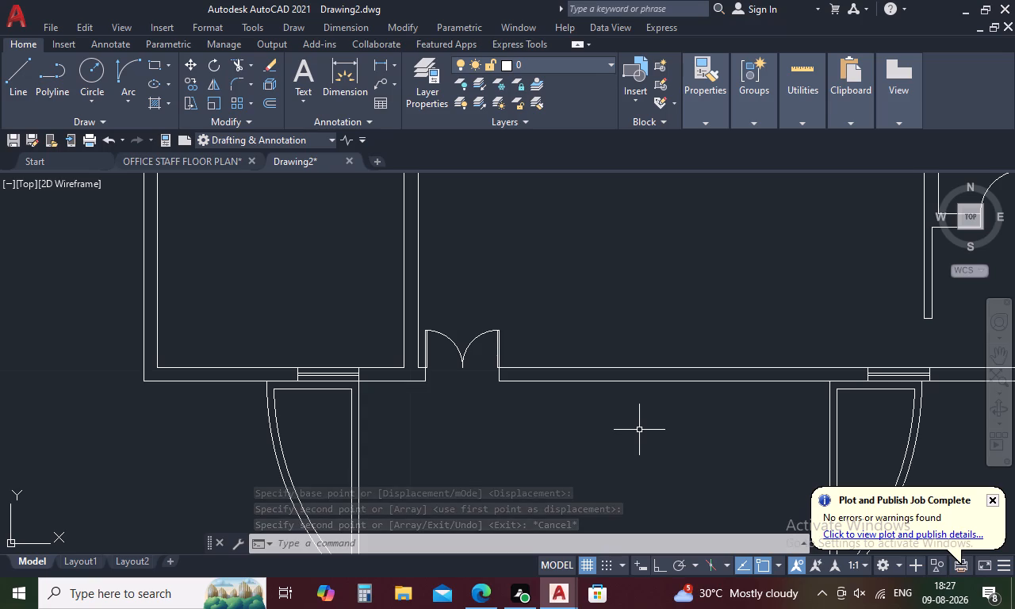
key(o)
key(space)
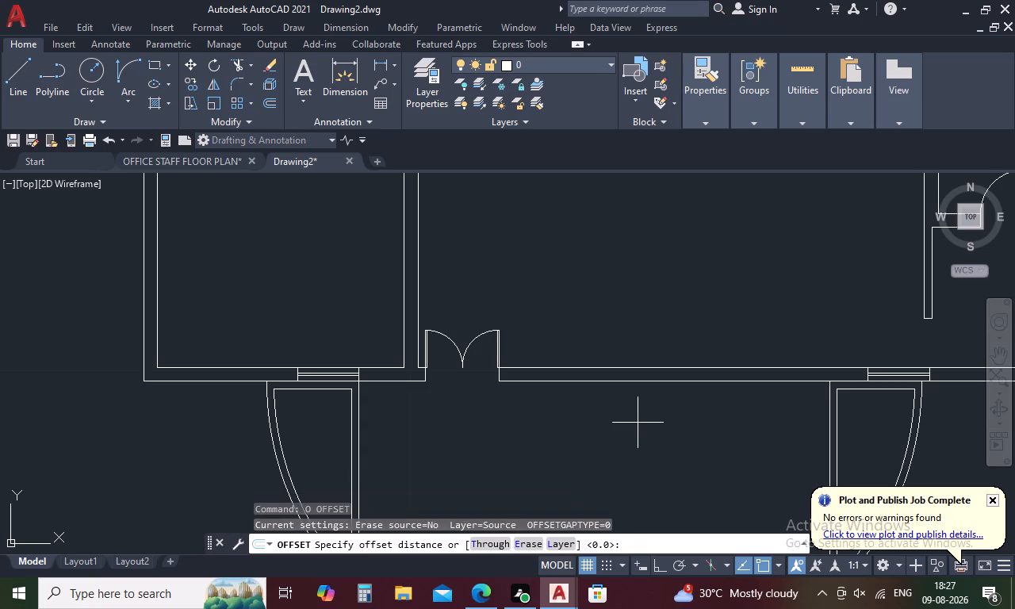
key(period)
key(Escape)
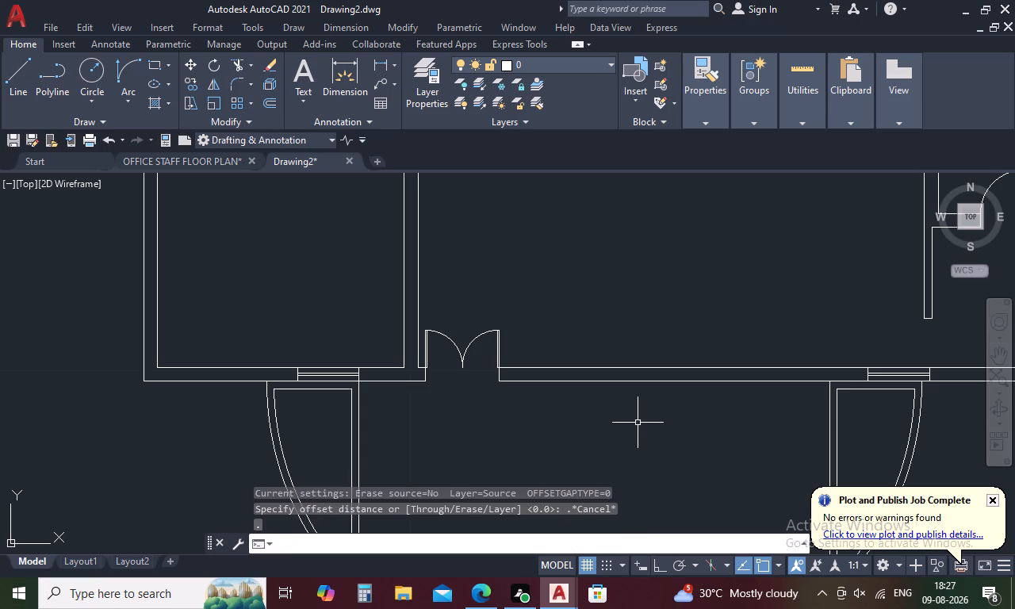
Offset the double door's right jamb line by .5 away from the door across the bottom wall.
scroll(506, 403, up, 1)
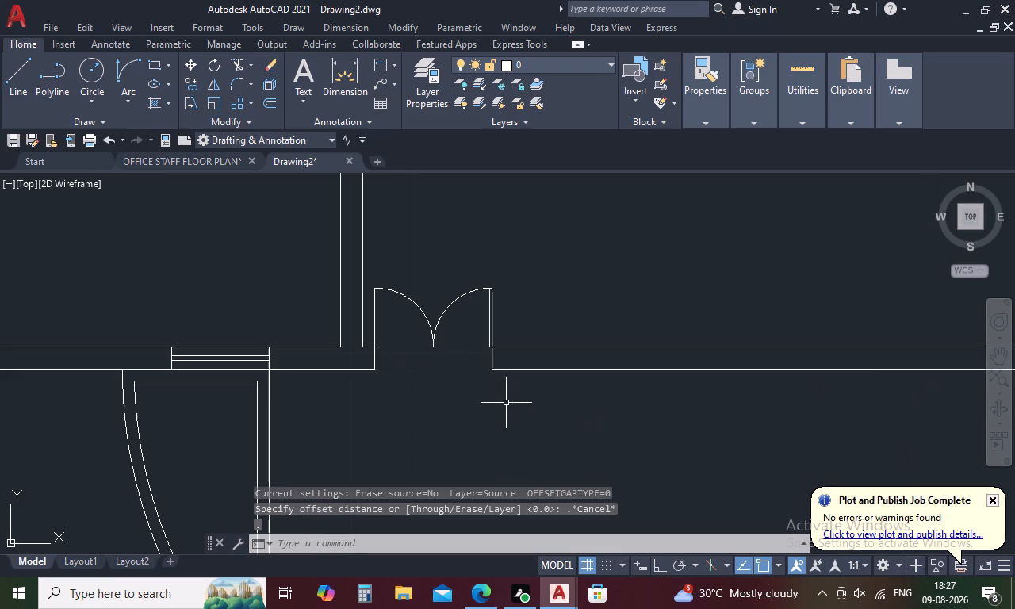
text(O .)
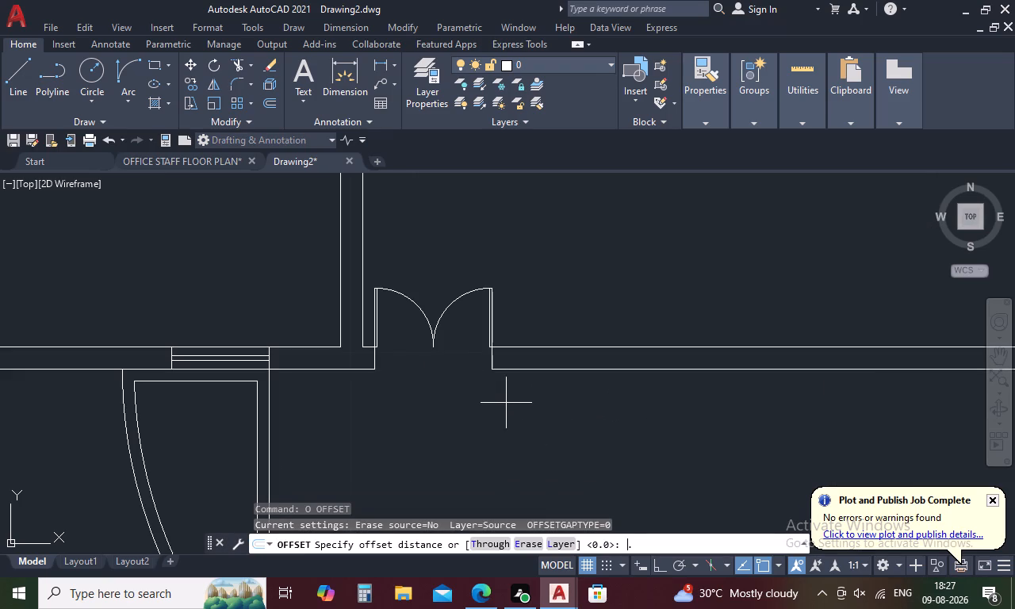
text(5)
key(space)
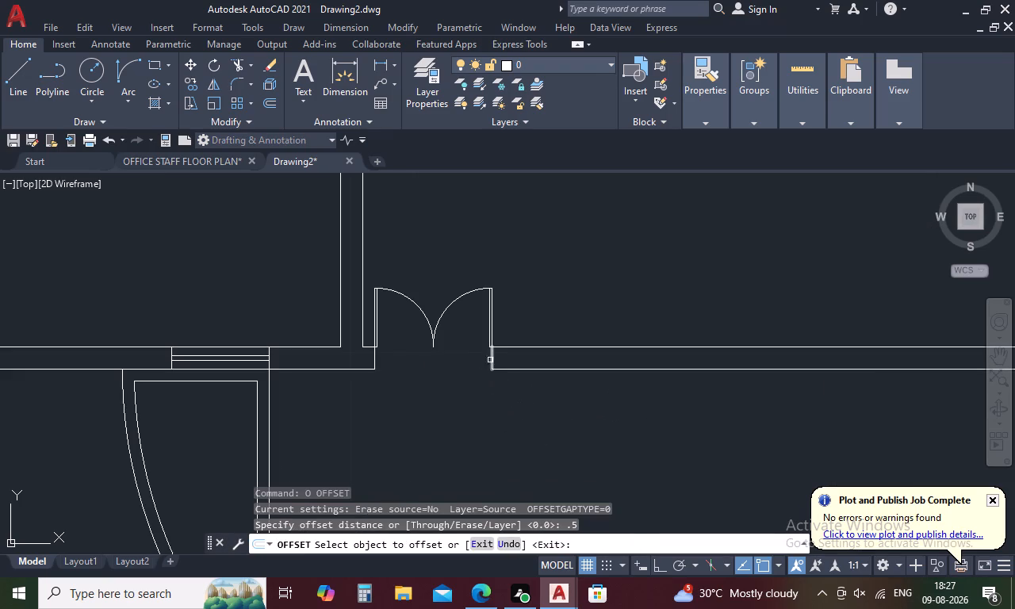
click(492, 359)
click(592, 354)
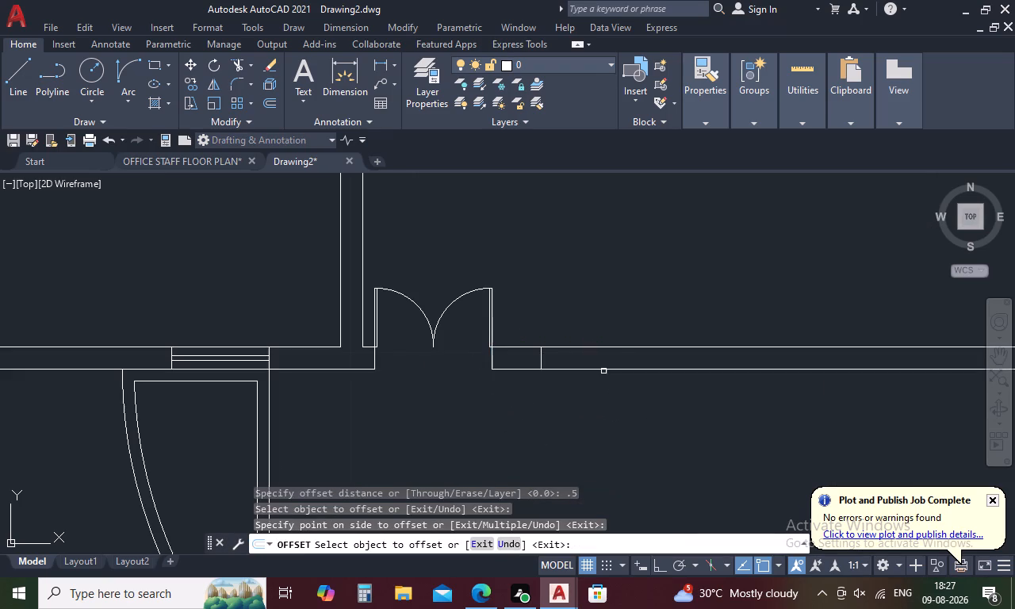
key(Escape)
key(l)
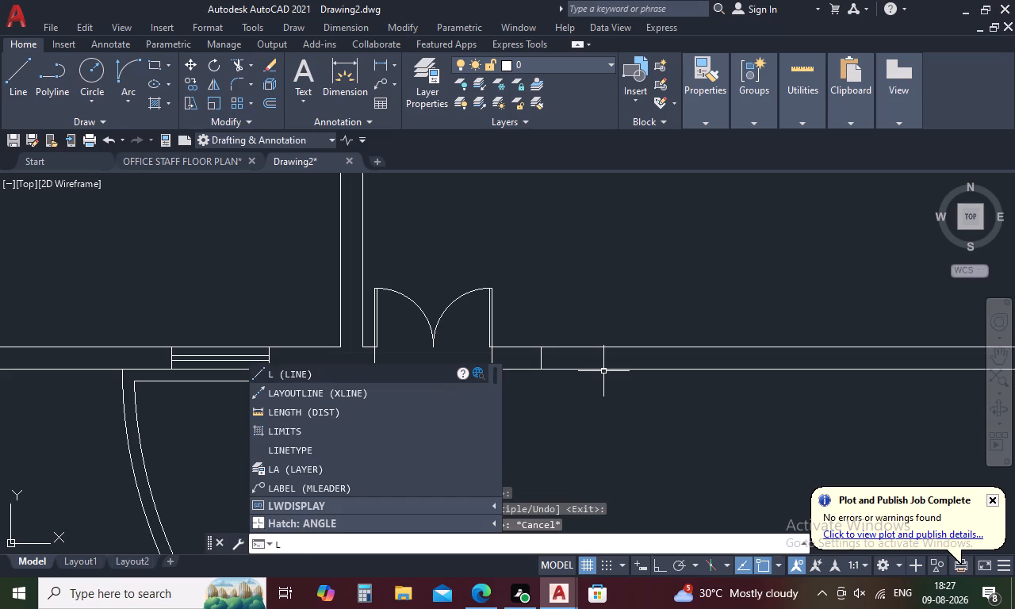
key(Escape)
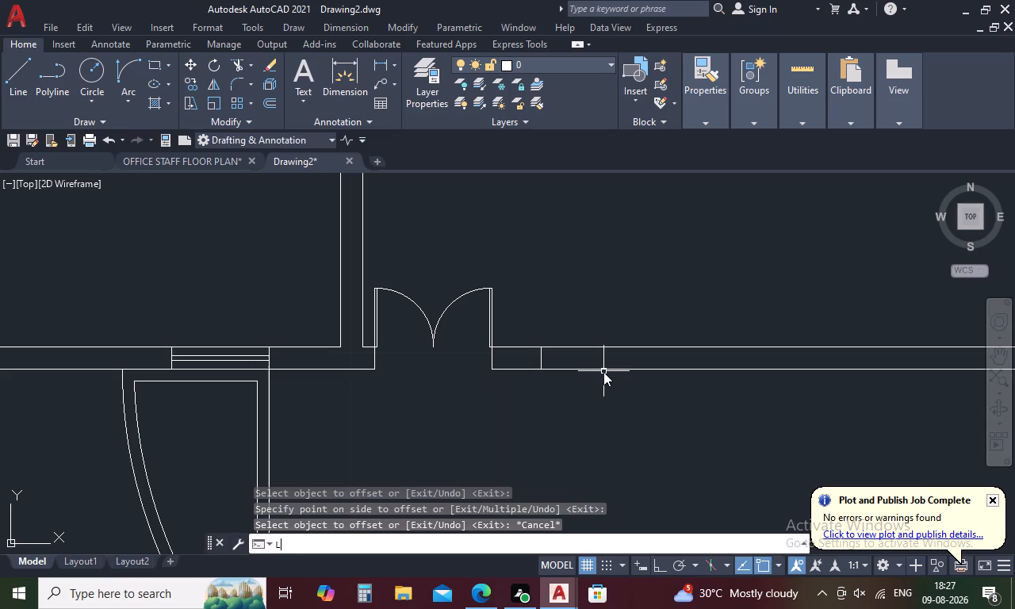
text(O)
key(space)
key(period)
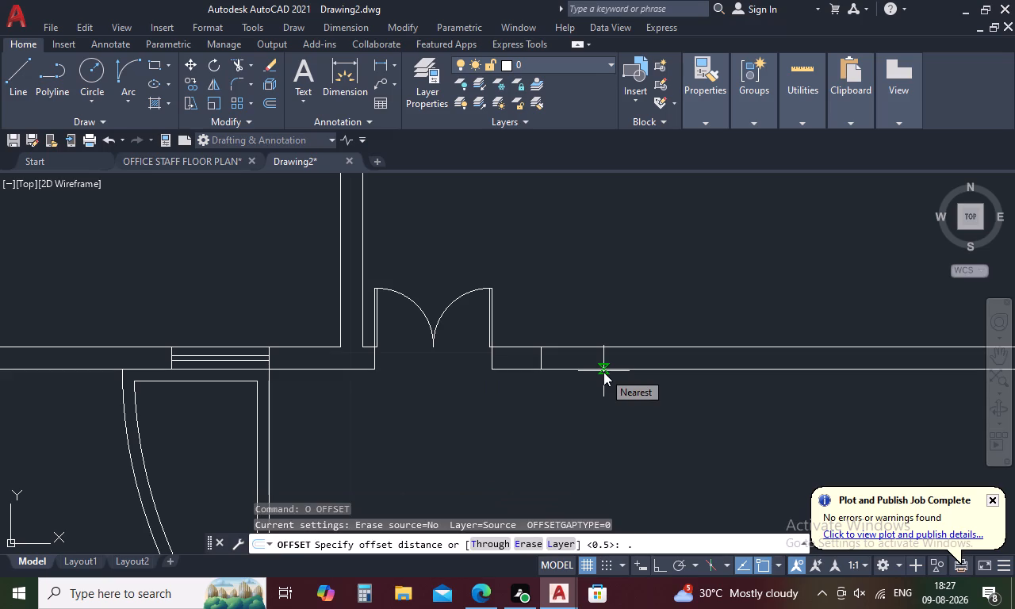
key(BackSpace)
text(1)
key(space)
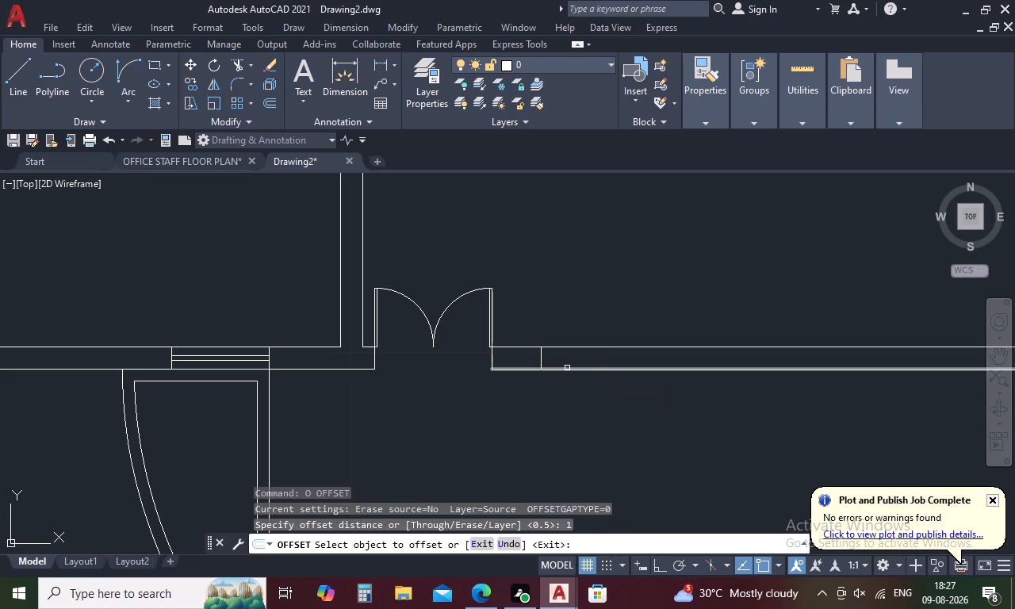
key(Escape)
Copy the left bay window's two glass lines and end line to the jamb line offset beside the double door.
middle_drag(348, 362, 370, 360)
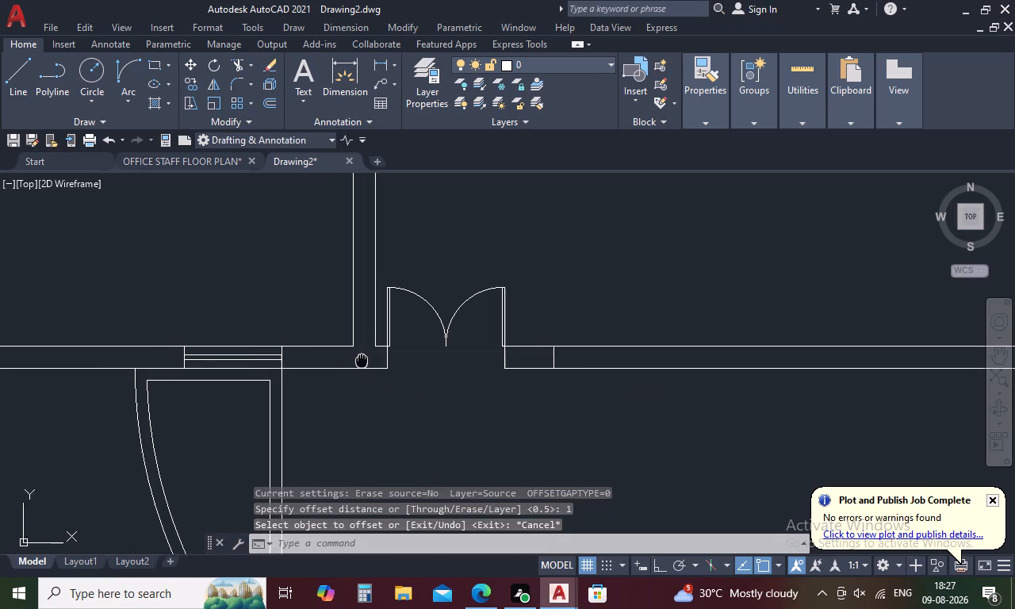
middle_drag(370, 360, 719, 351)
scroll(565, 357, up, 4)
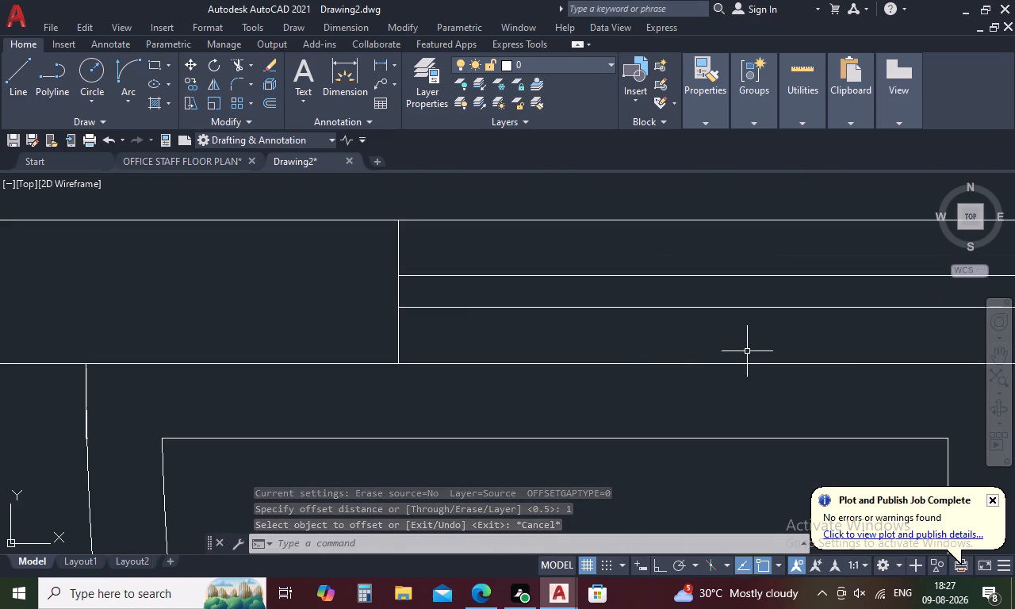
scroll(745, 348, down, 2)
drag(878, 341, 759, 323)
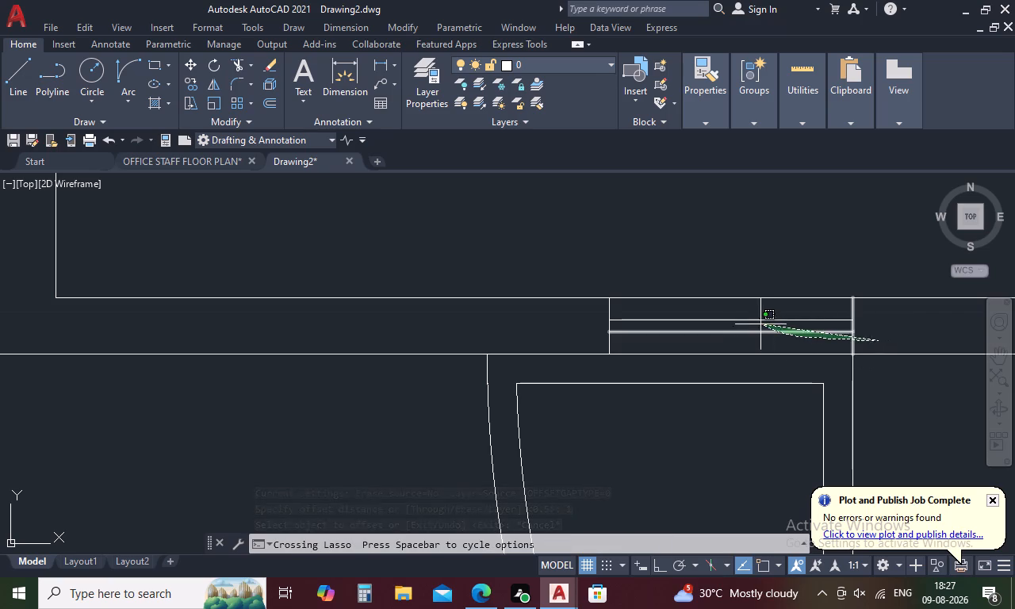
drag(759, 323, 753, 317)
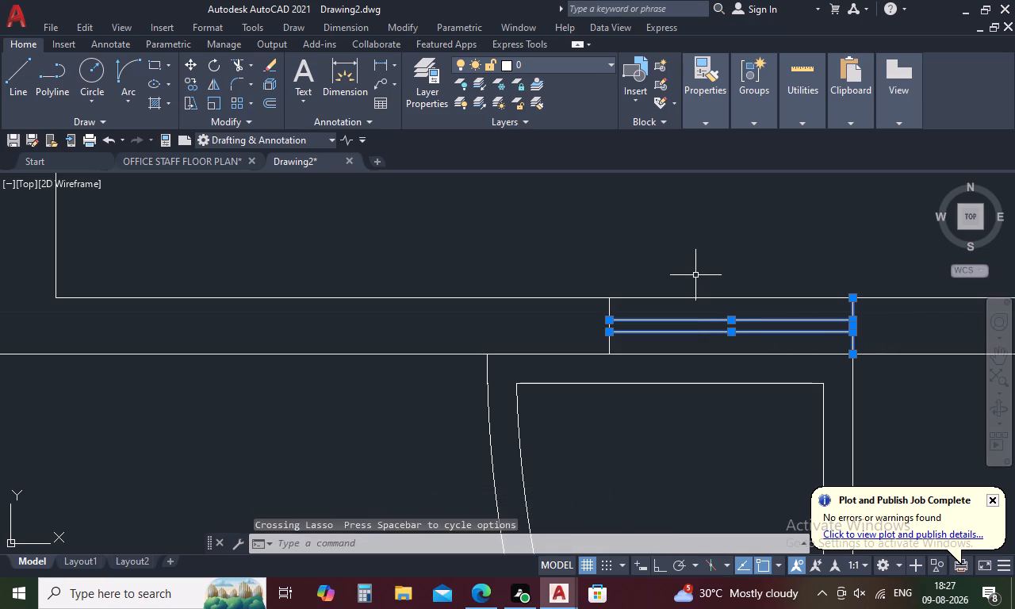
right_click(693, 273)
click(758, 347)
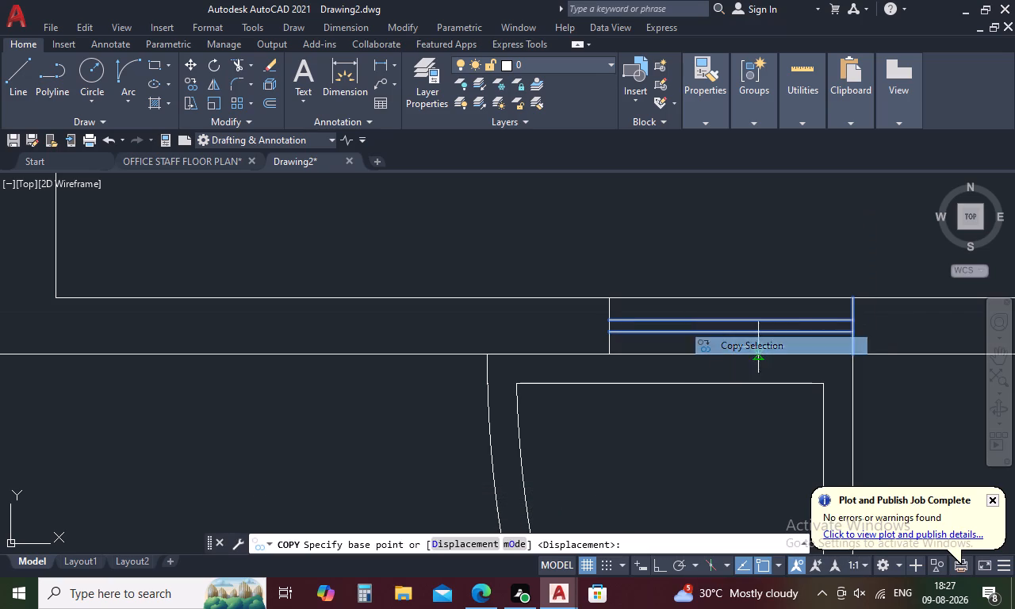
click(614, 301)
scroll(614, 301, down, 3)
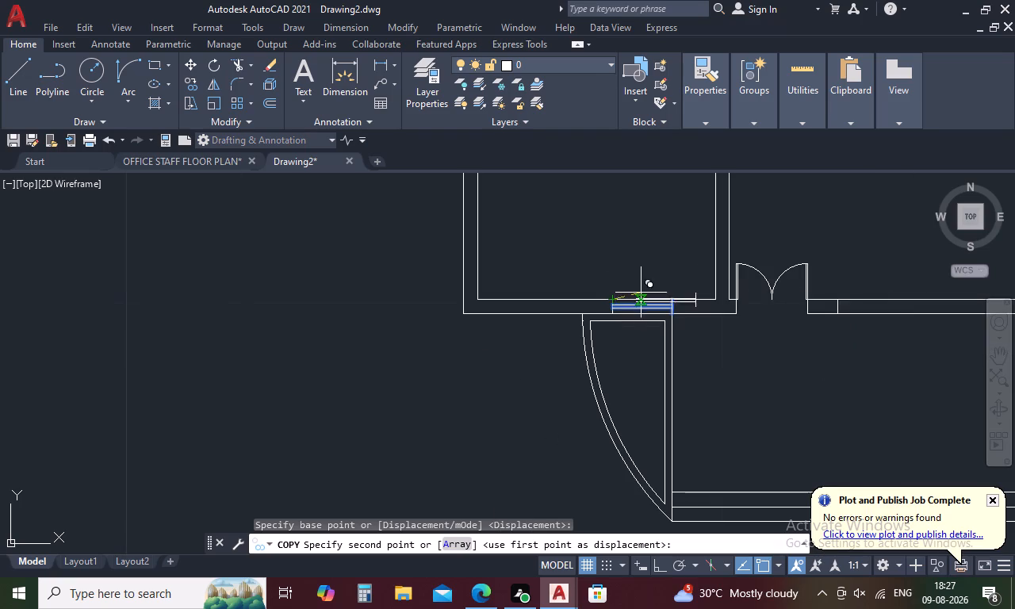
scroll(860, 301, up, 2)
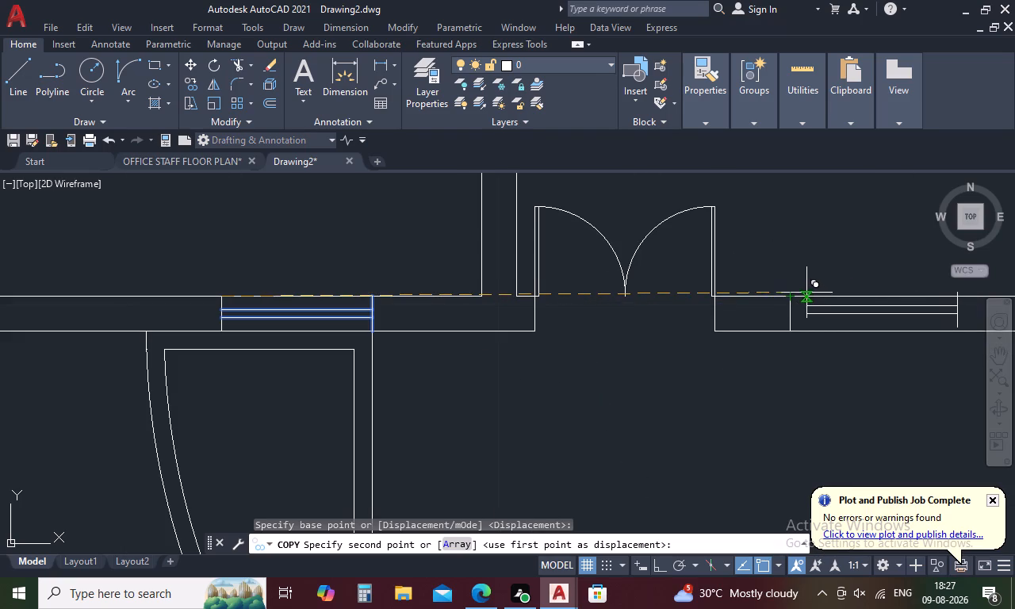
scroll(799, 296, up, 3)
click(751, 302)
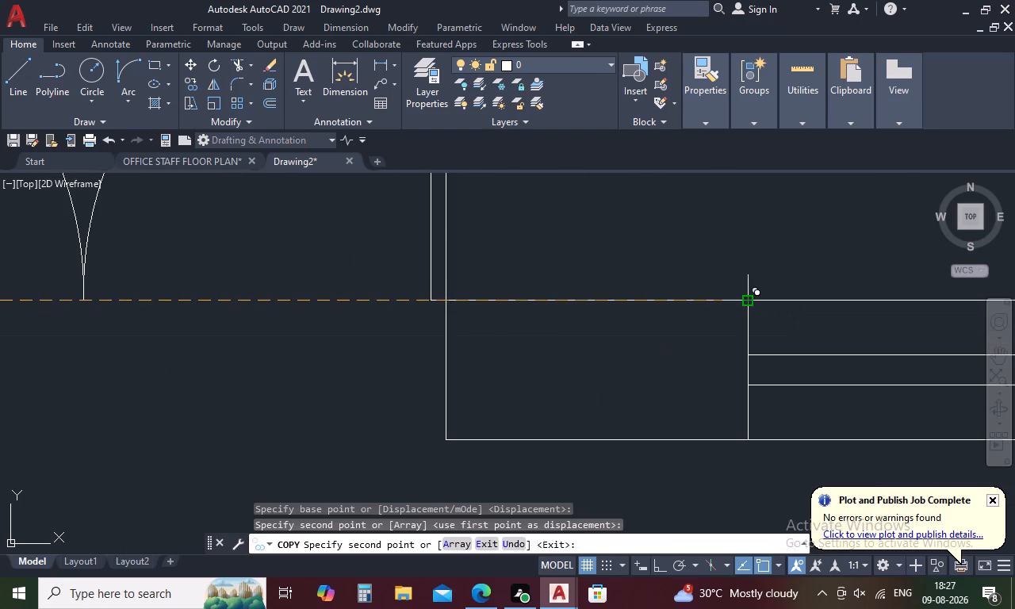
scroll(751, 302, down, 4)
key(Escape)
scroll(878, 300, down, 2)
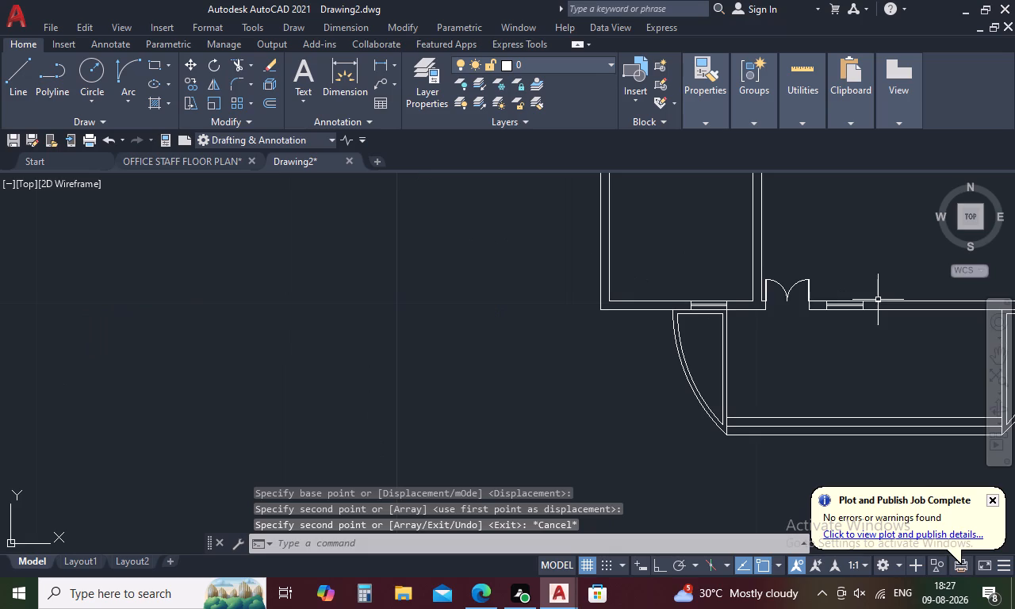
Measure the distance along the bottom wall between the window beside the double door and the right bay's window.
middle_drag(875, 306, 625, 342)
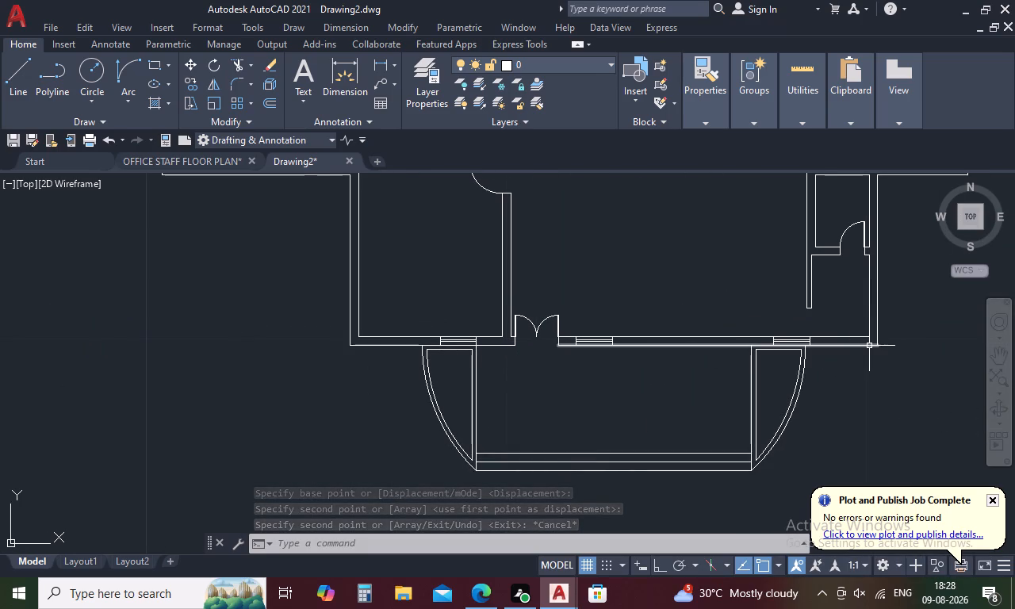
text(DI)
key(space)
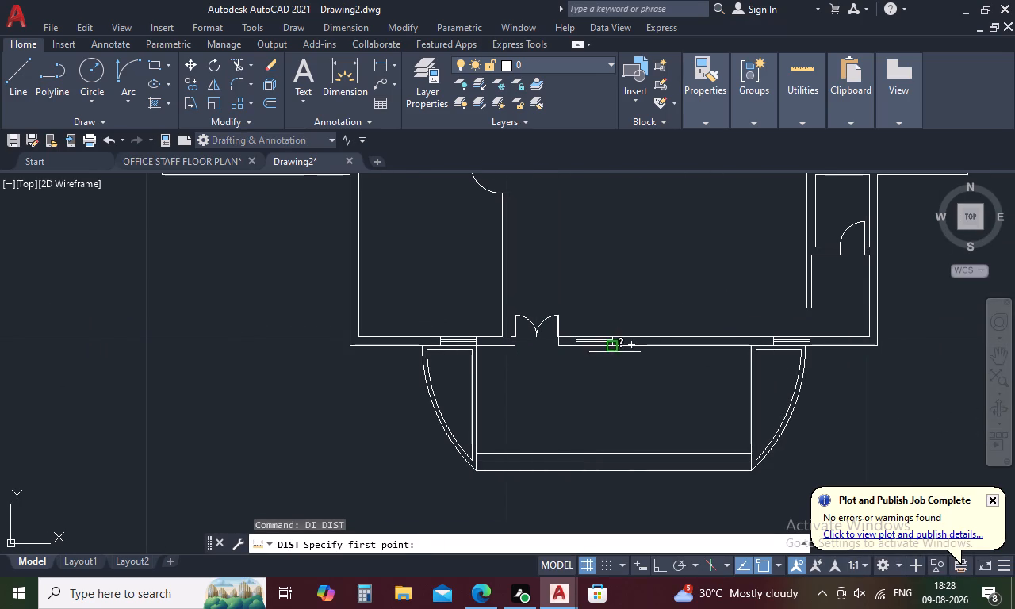
click(614, 346)
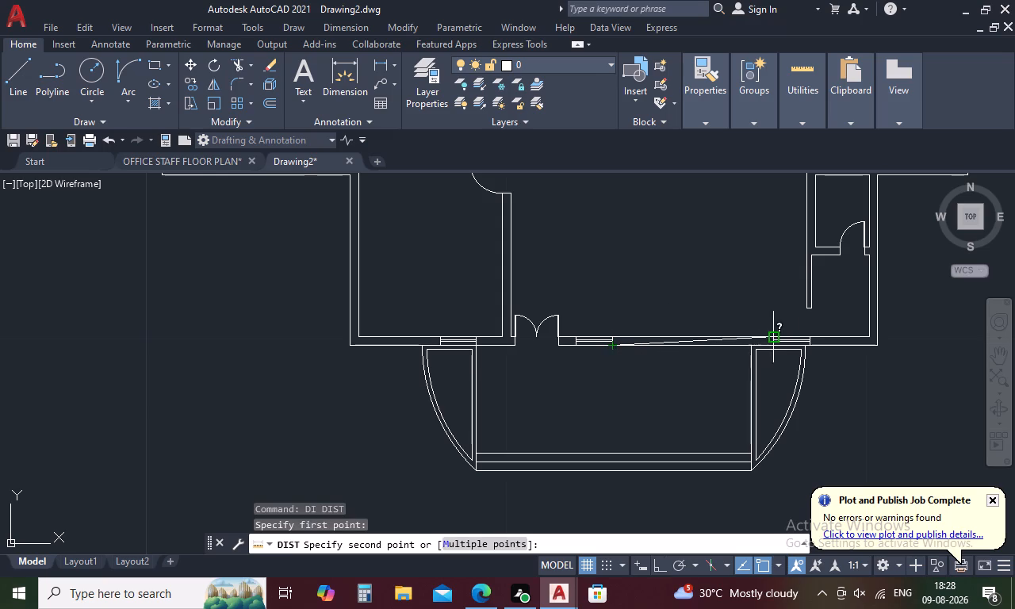
scroll(783, 335, up, 4)
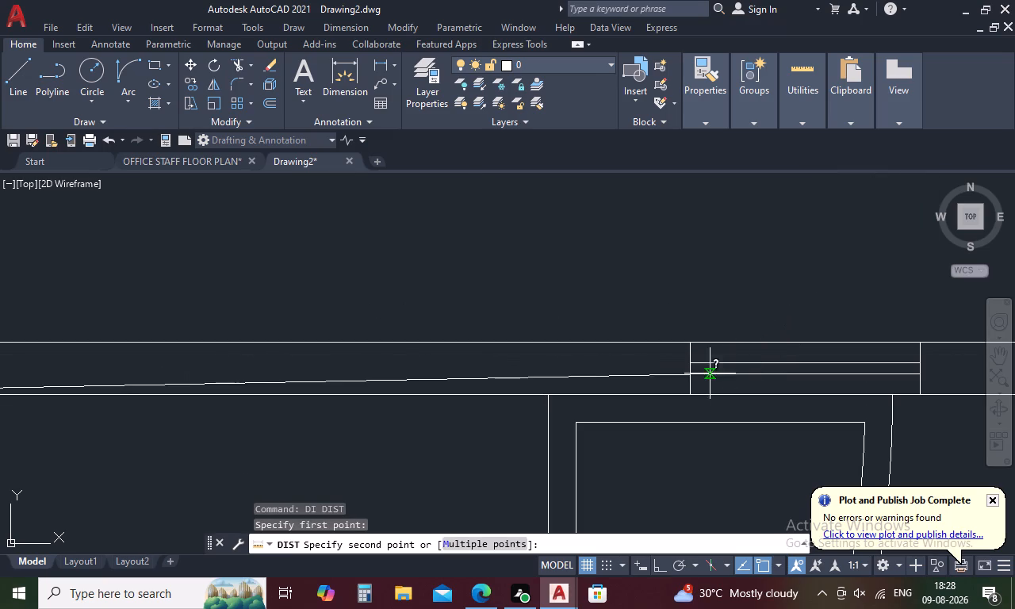
click(694, 394)
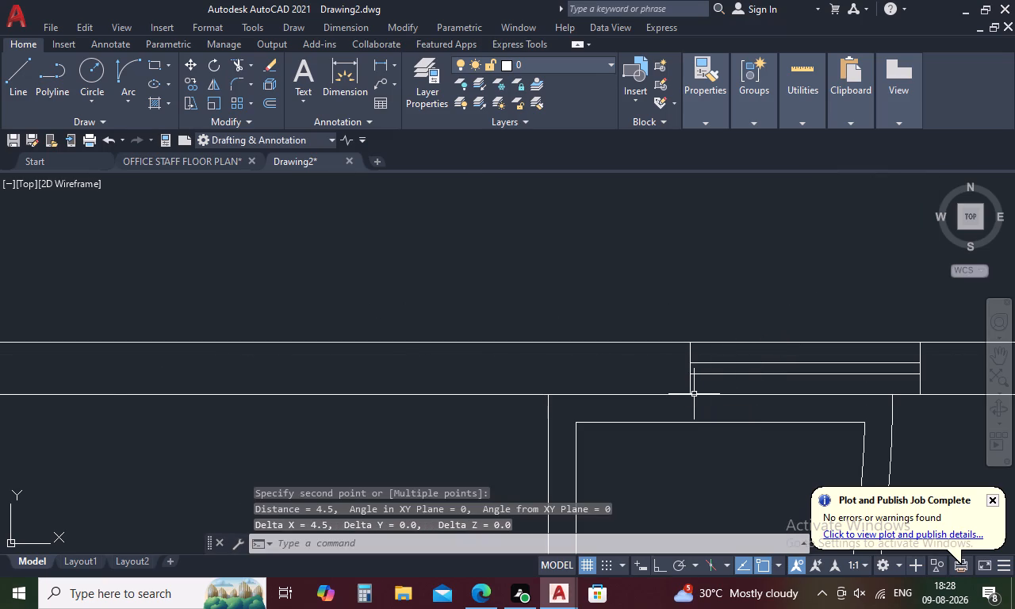
Offset the facing end lines of the two windows by .8 towards each other across the bottom wall.
scroll(653, 375, down, 2)
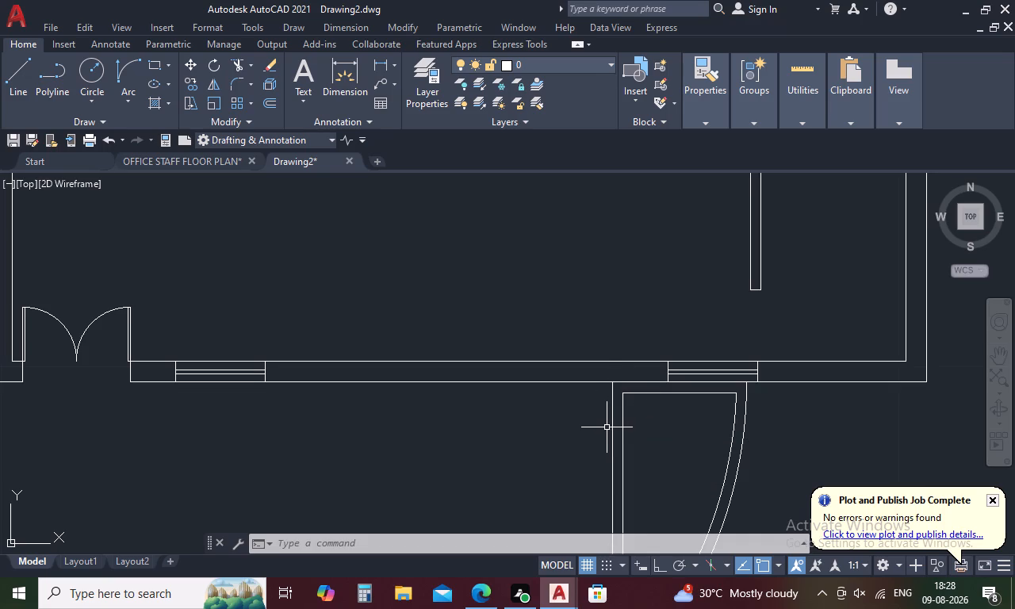
middle_drag(603, 416, 604, 416)
middle_drag(604, 416, 846, 399)
key(o)
key(space)
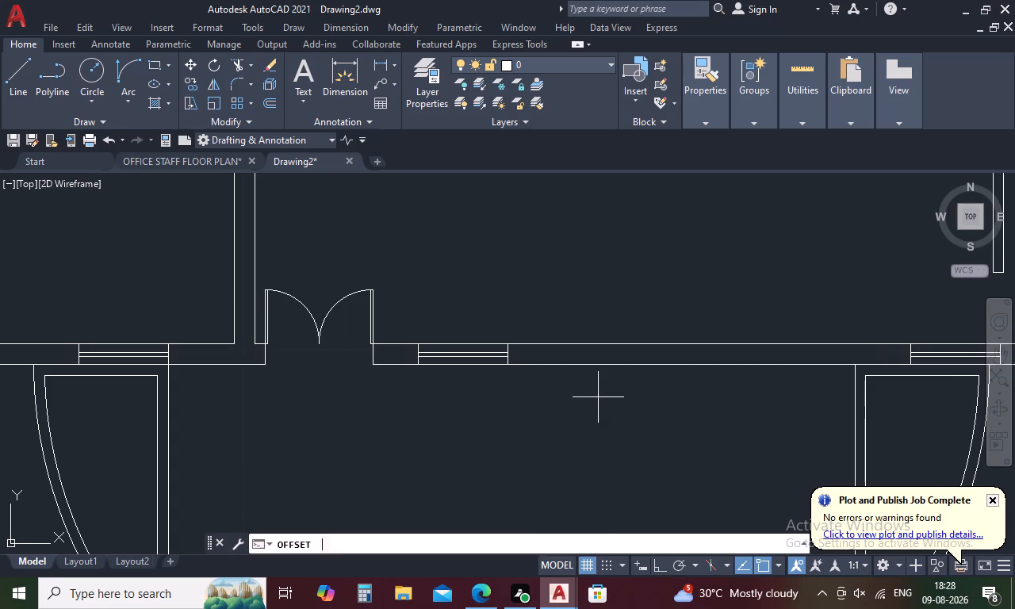
key(period)
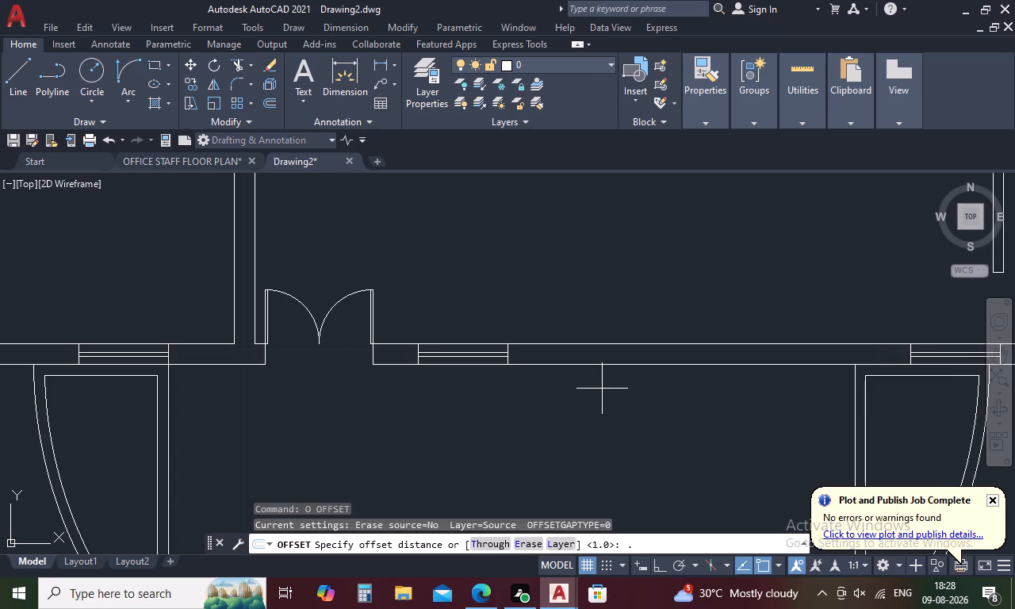
text(8)
key(space)
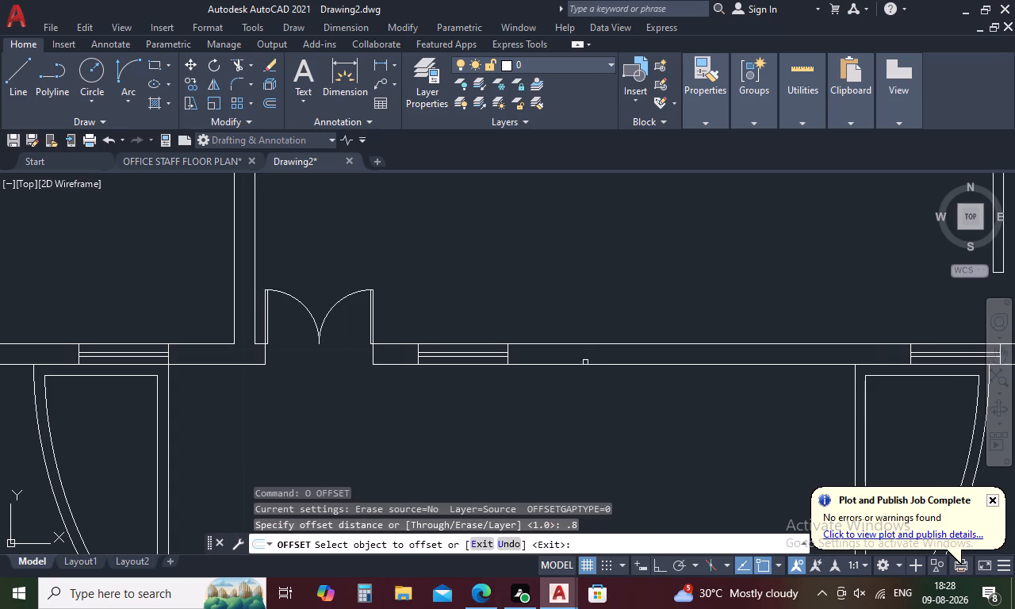
scroll(500, 347, up, 2)
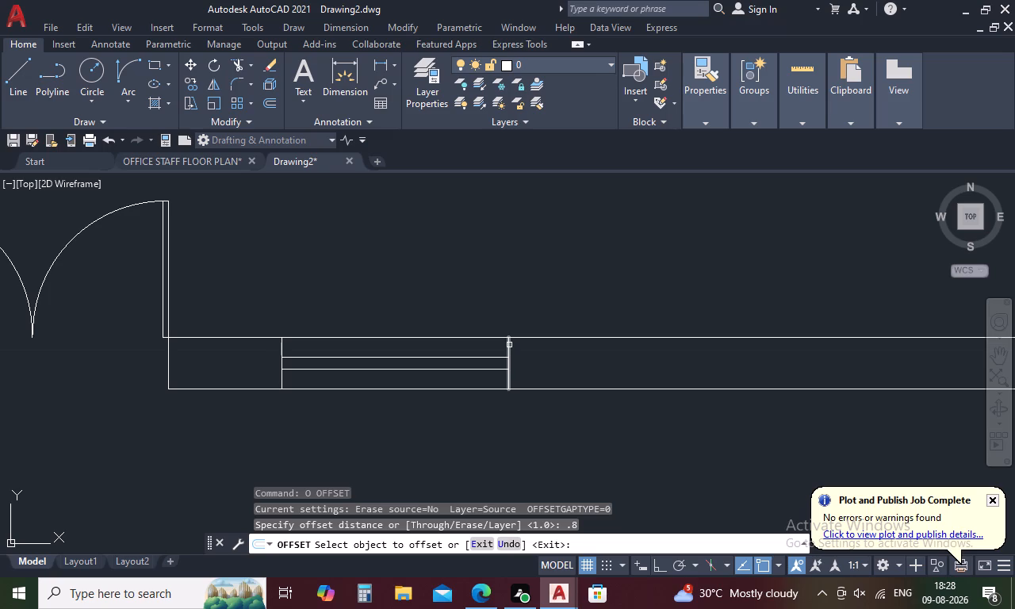
click(509, 345)
click(590, 361)
scroll(590, 361, down, 3)
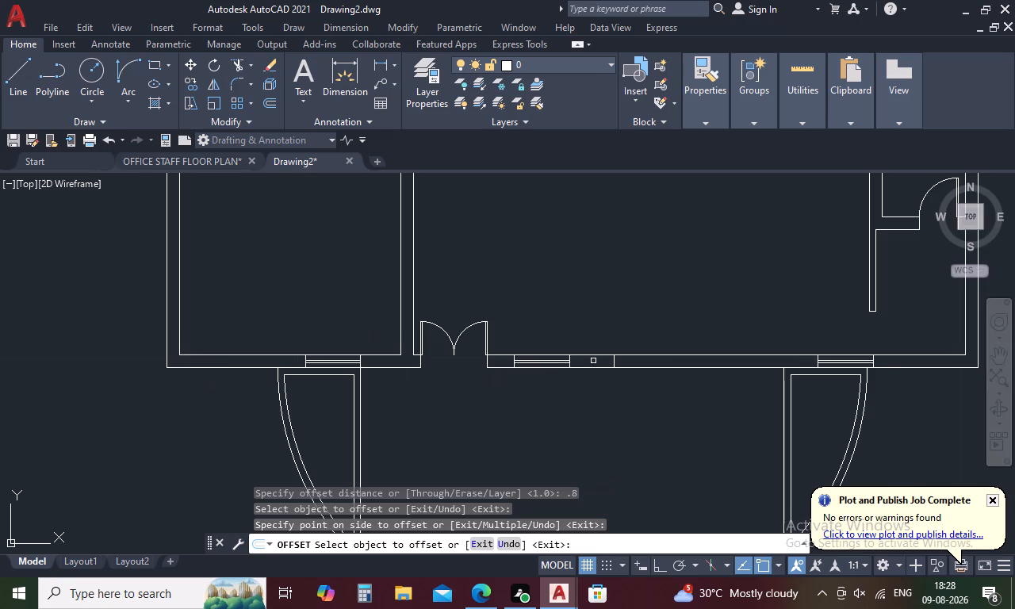
scroll(818, 355, up, 3)
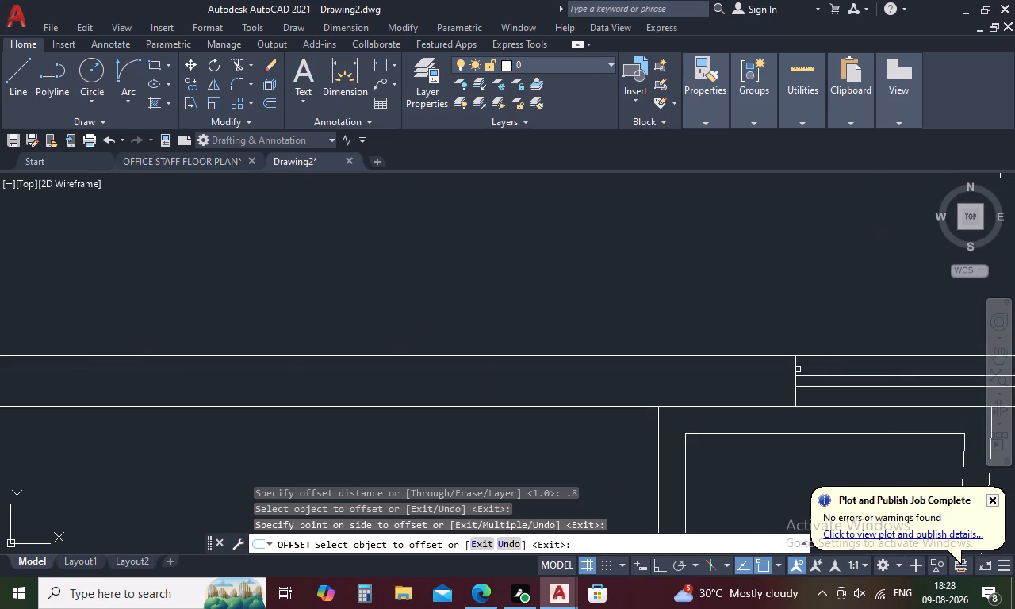
click(796, 370)
click(642, 395)
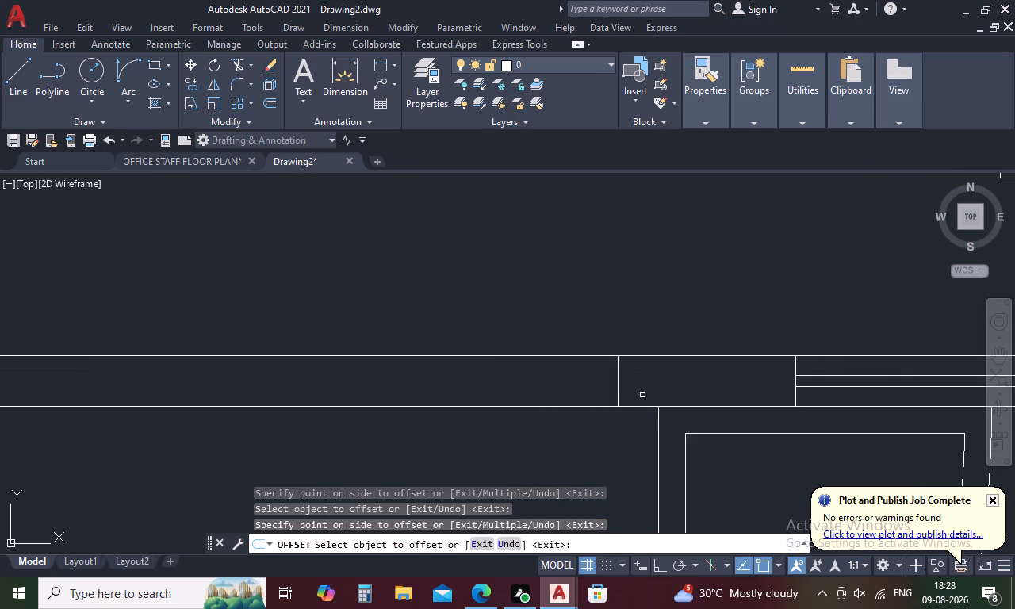
scroll(642, 395, down, 3)
key(Escape)
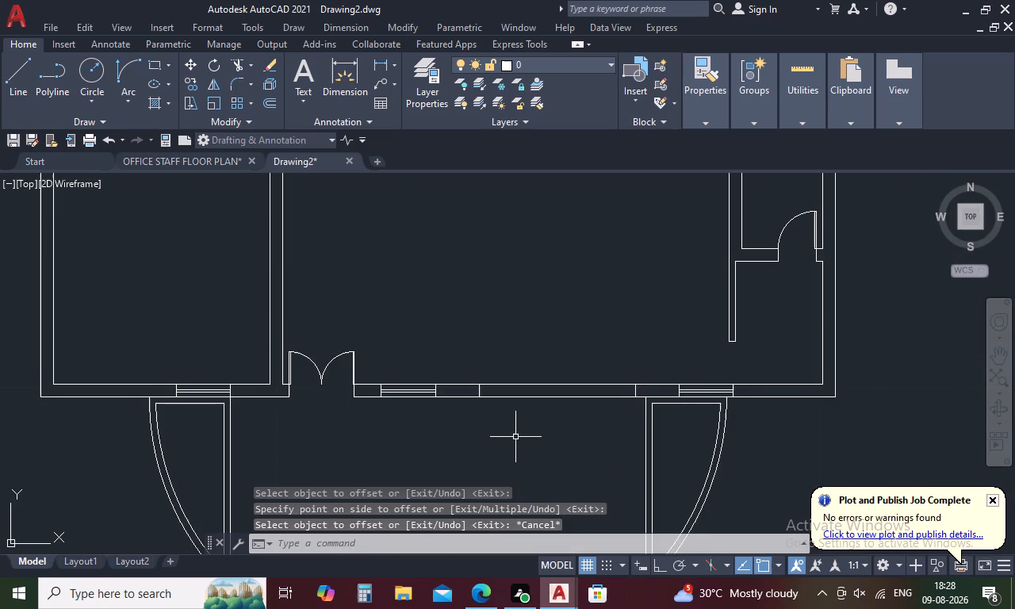
Move the offset line nearer the double door slightly along the bottom wall, away from the door's window.
scroll(508, 427, up, 1)
middle_drag(508, 427, 569, 399)
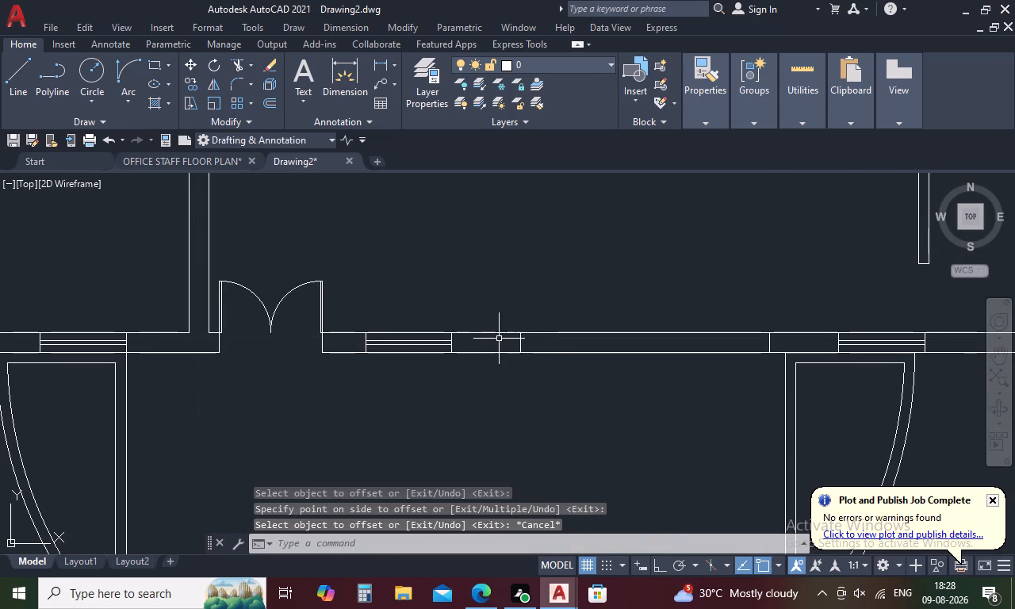
click(520, 339)
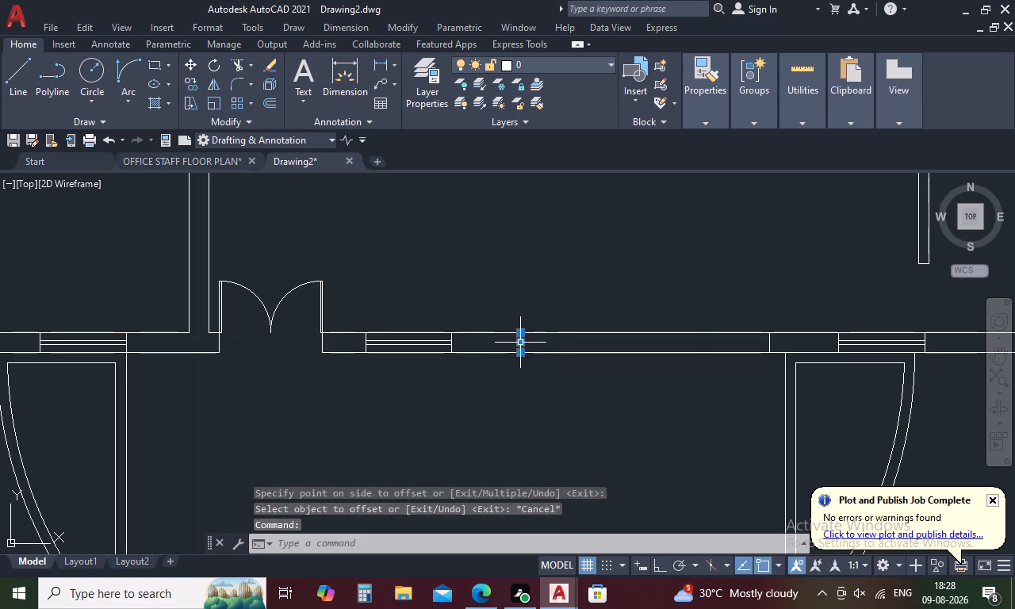
right_click(520, 339)
click(568, 309)
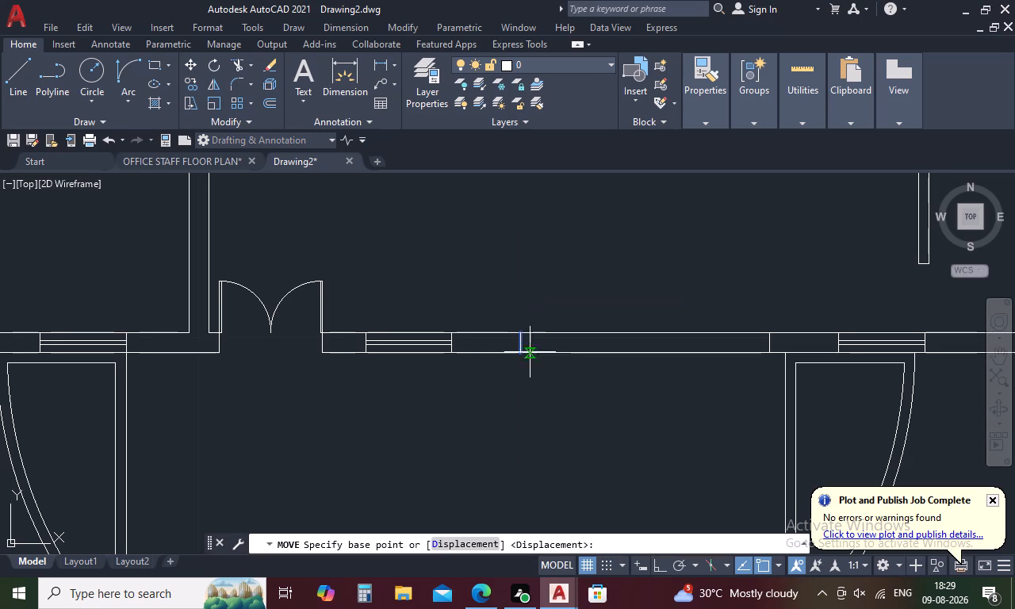
click(525, 356)
scroll(527, 354, up, 2)
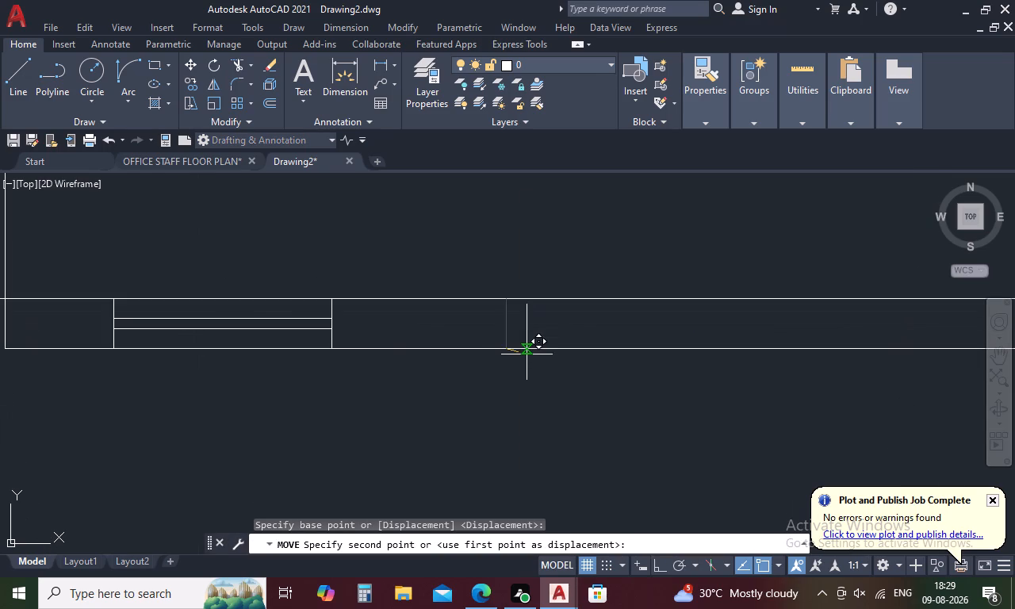
click(528, 348)
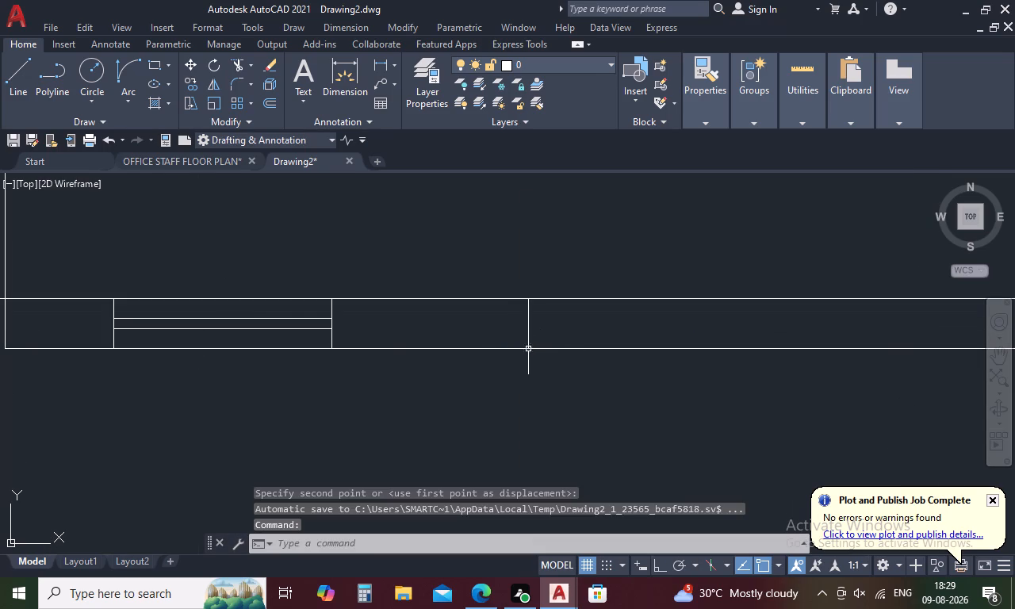
Move the offset line near the right curved bay slightly along the bottom wall towards the double door.
scroll(579, 350, down, 3)
scroll(730, 344, up, 3)
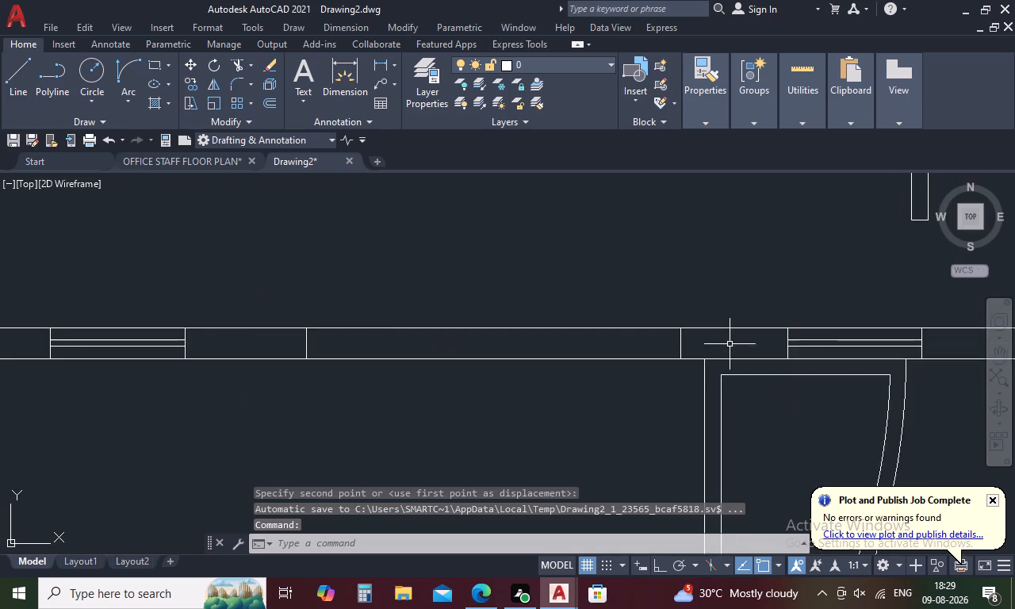
drag(656, 339, 629, 343)
right_click(629, 343)
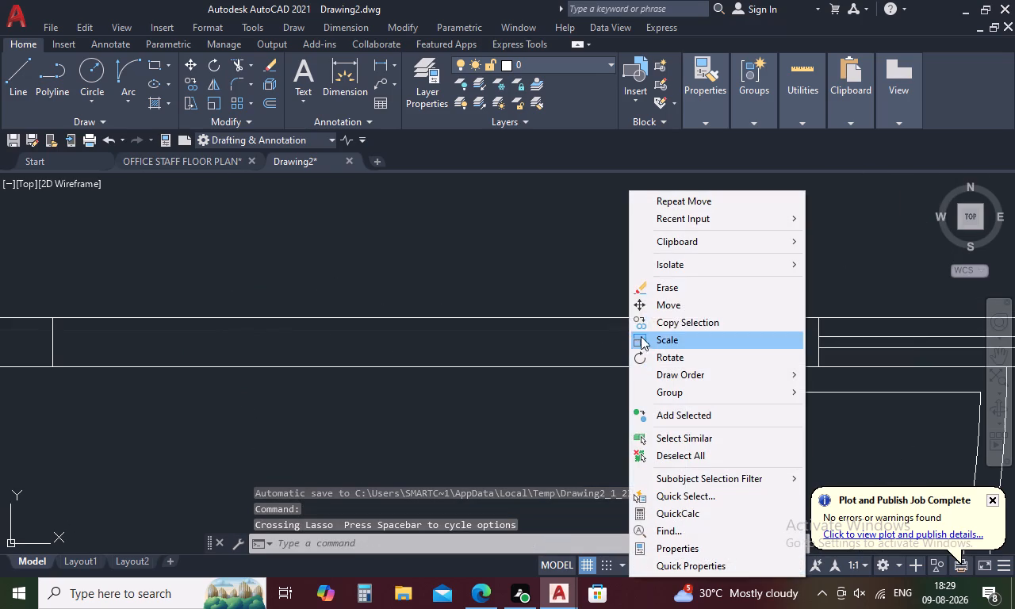
click(668, 308)
click(649, 365)
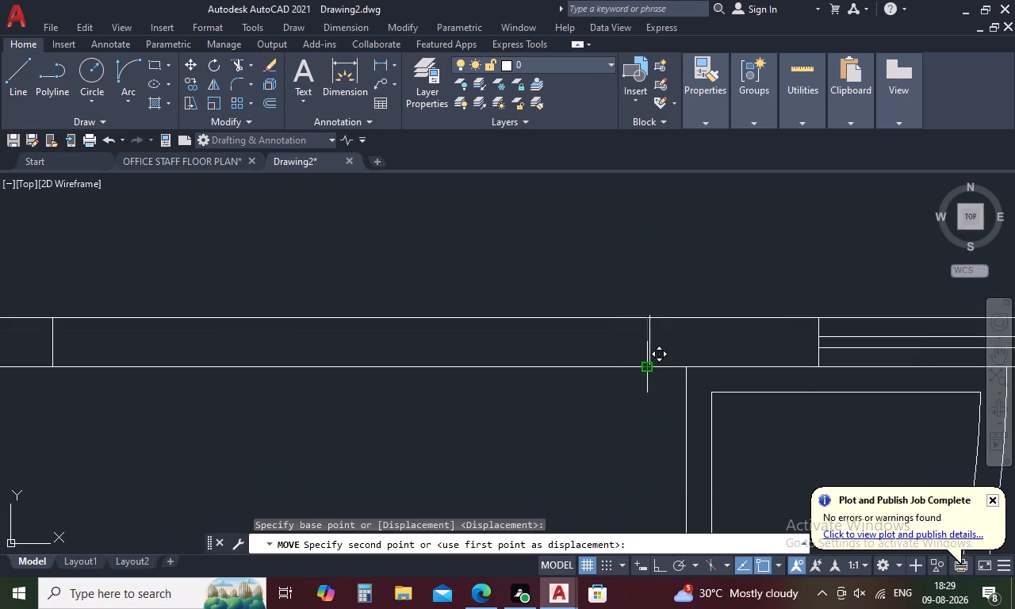
click(635, 370)
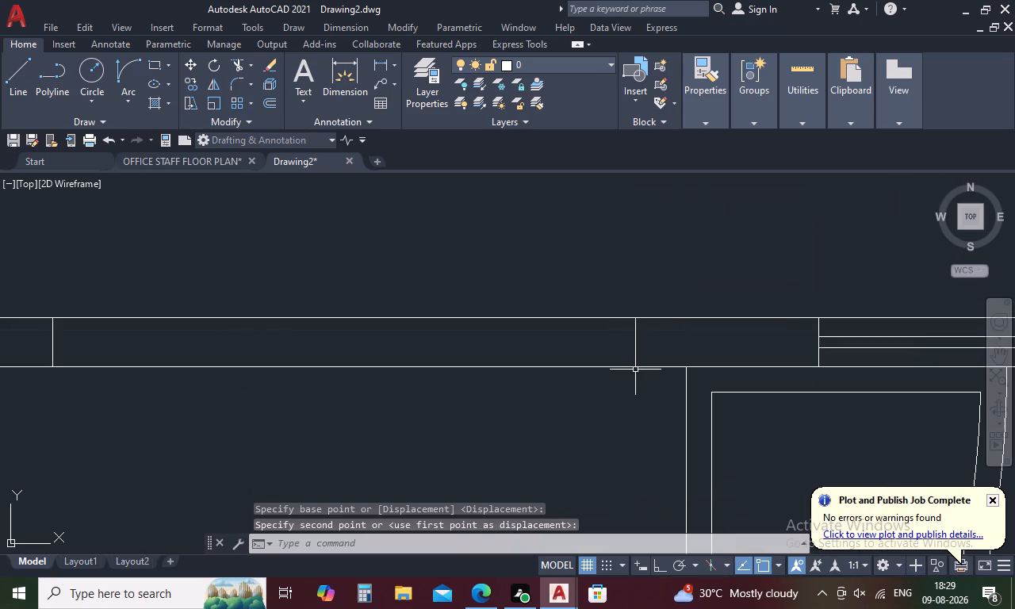
scroll(635, 370, down, 2)
middle_drag(601, 413, 758, 400)
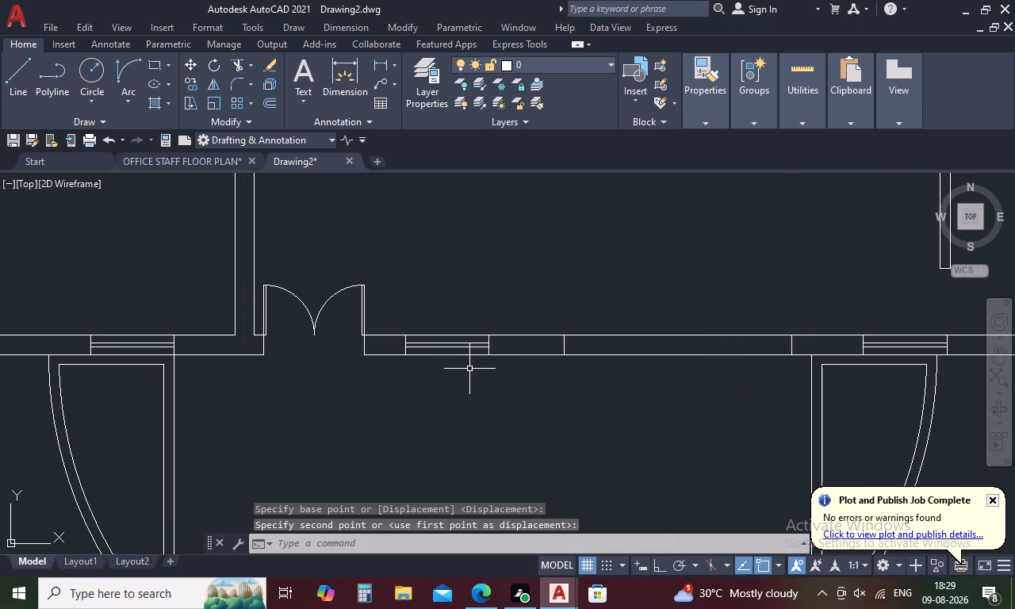
Copy the double door window's glazing lines and far end line onto the nearer offset line along the bottom wall.
key(Escape)
scroll(442, 349, up, 2)
drag(581, 330, 537, 347)
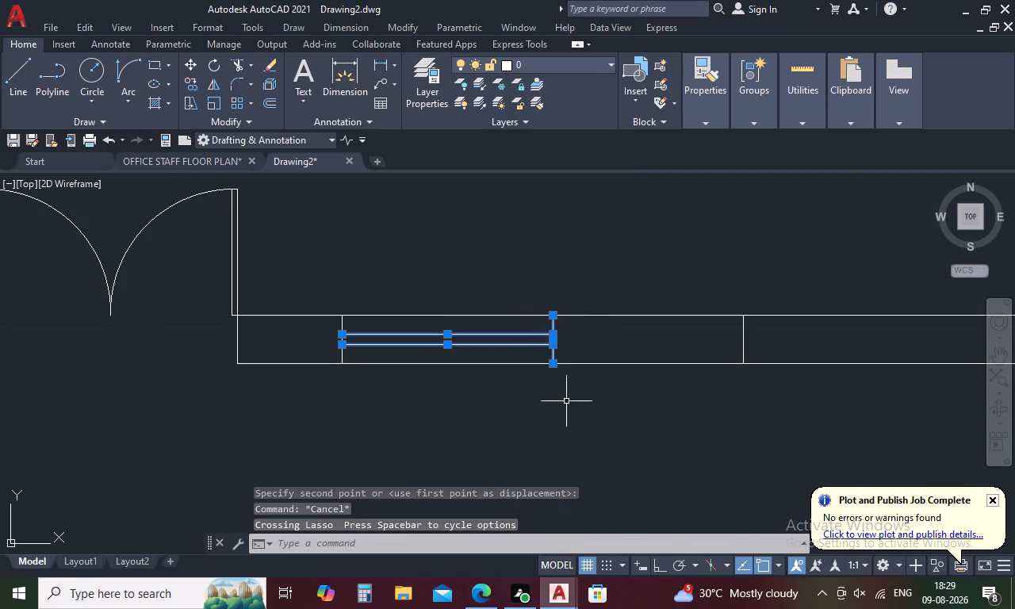
right_click(566, 405)
click(631, 175)
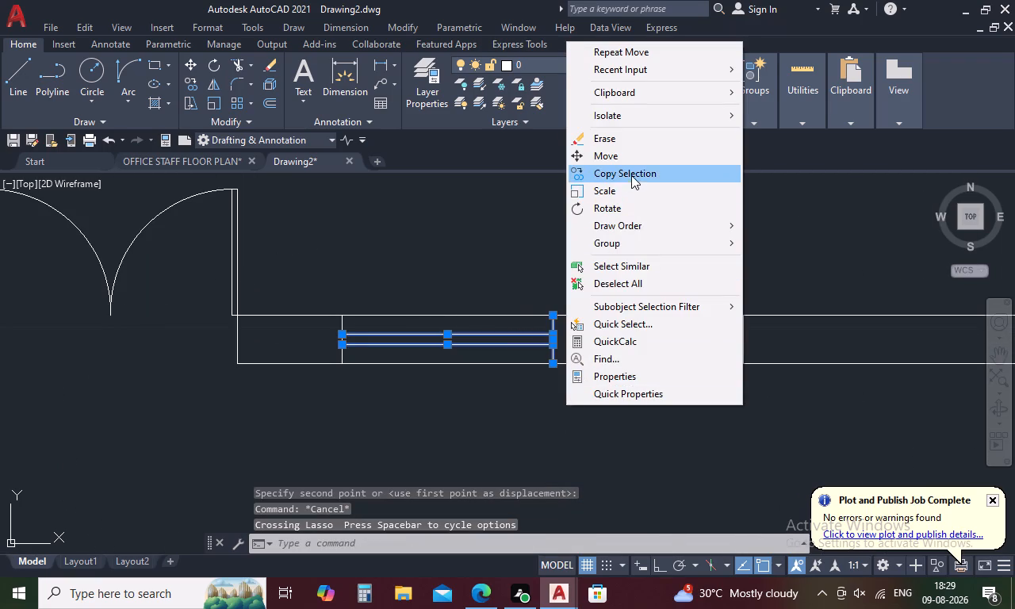
click(344, 369)
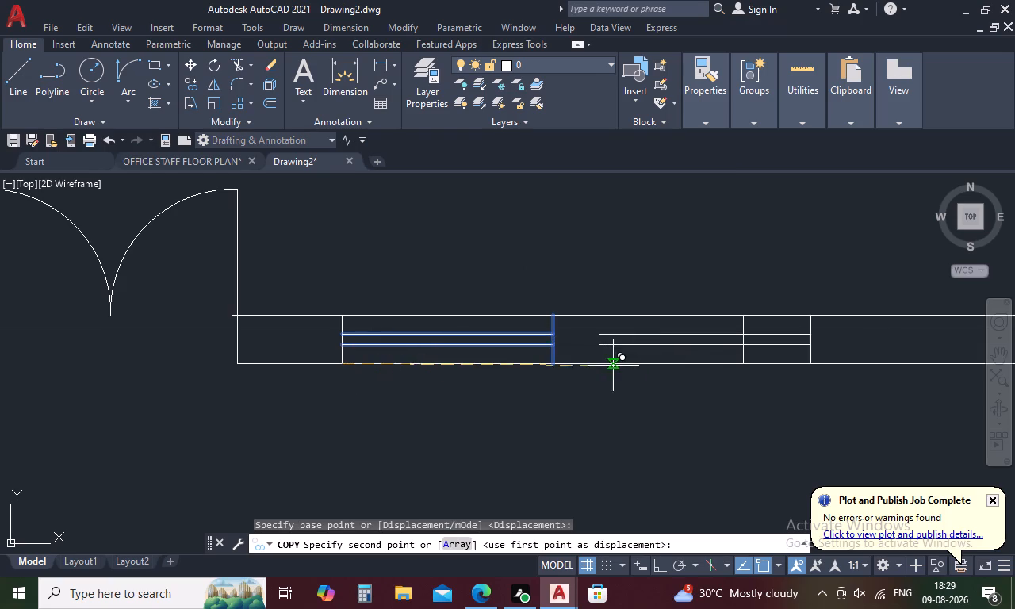
click(745, 368)
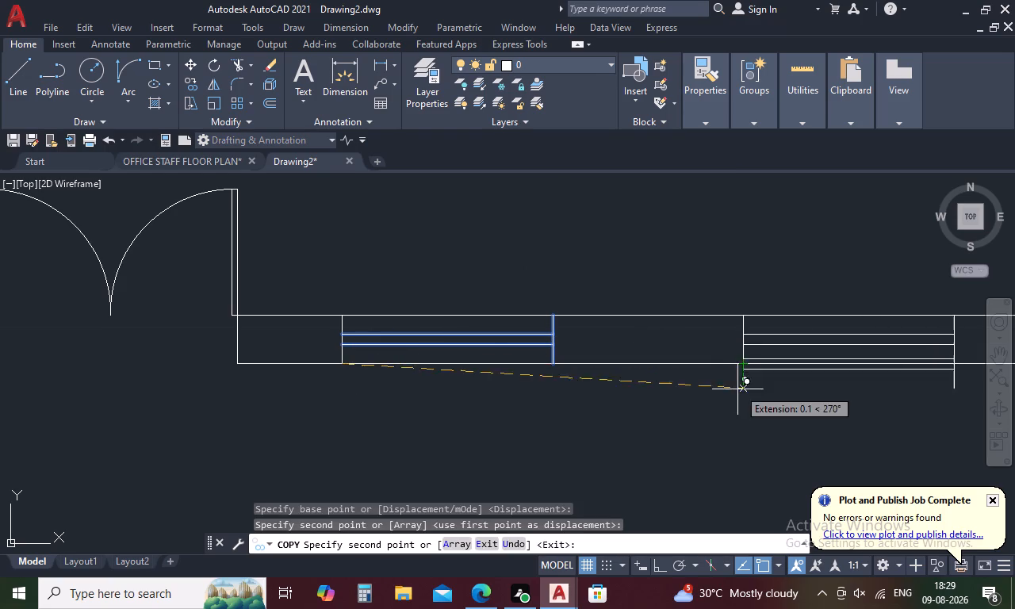
key(Escape)
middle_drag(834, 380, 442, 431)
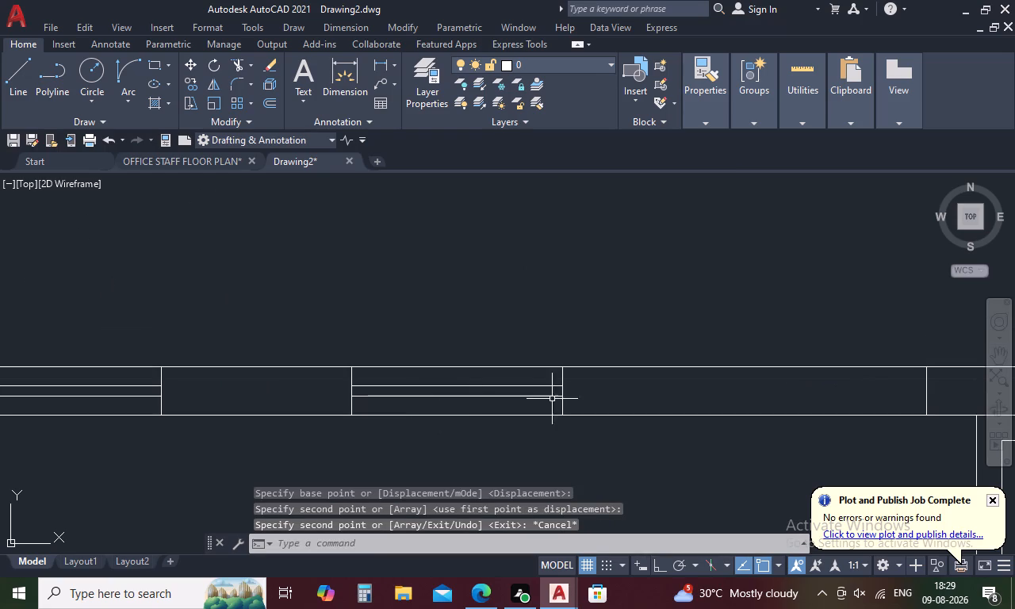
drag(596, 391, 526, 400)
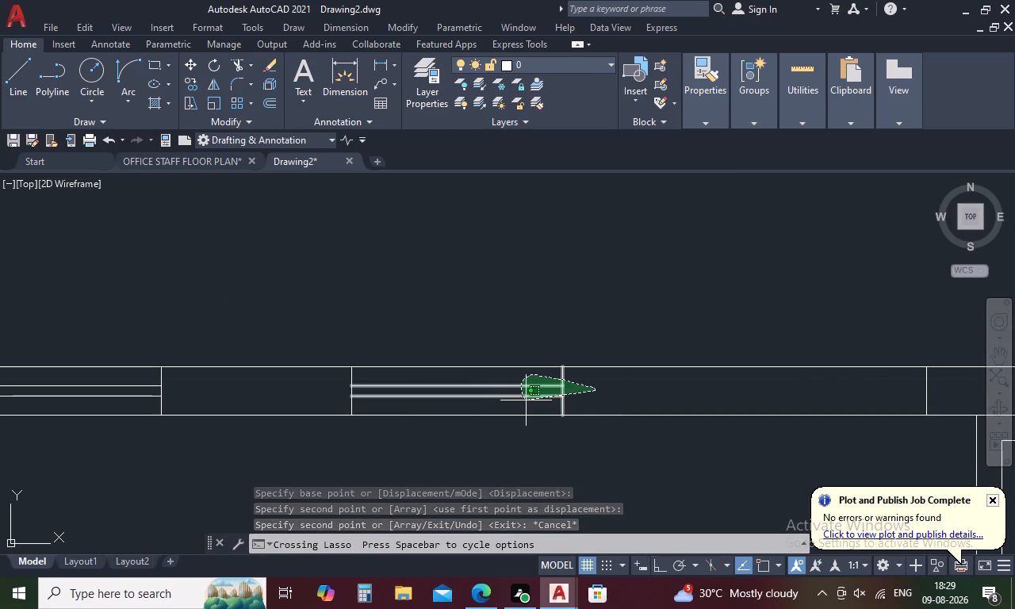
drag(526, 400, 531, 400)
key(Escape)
Copy the new window's glazing lines and door-side end line onto the offset line near the right curved bay.
drag(402, 383, 387, 407)
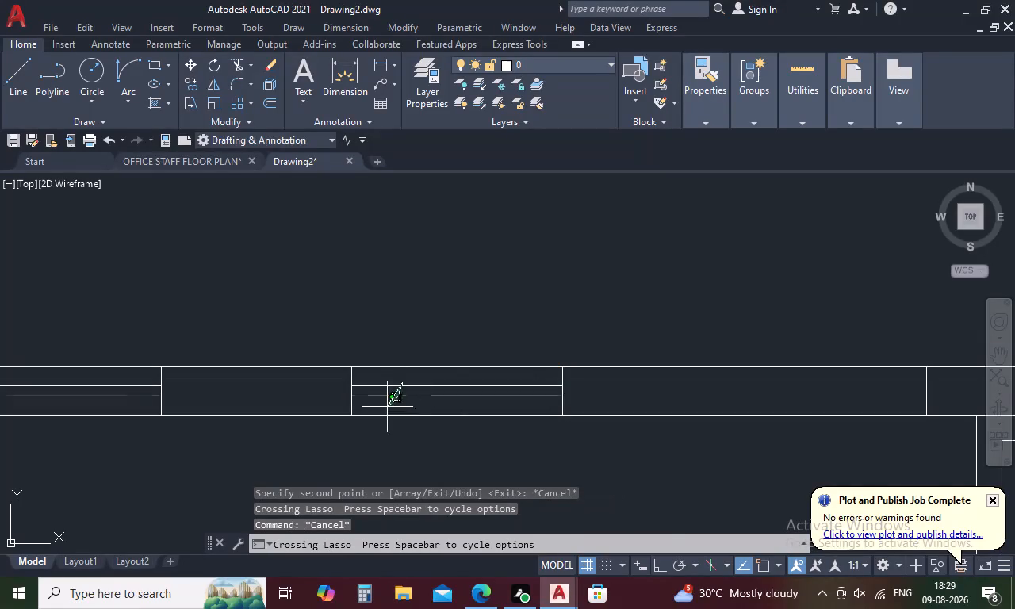
drag(387, 407, 344, 385)
right_click(489, 307)
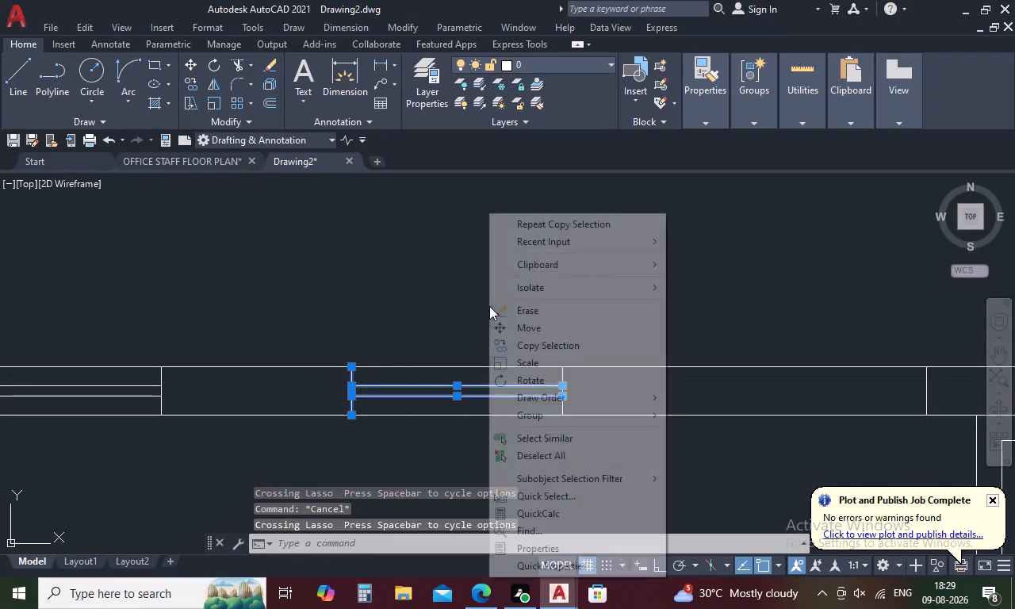
click(554, 346)
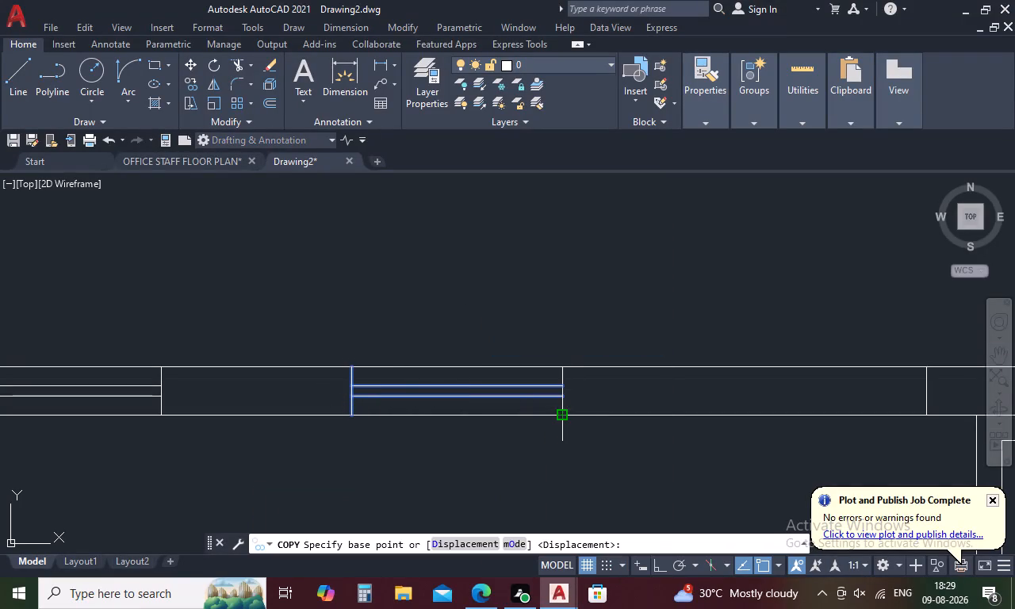
click(565, 411)
middle_drag(827, 403, 477, 403)
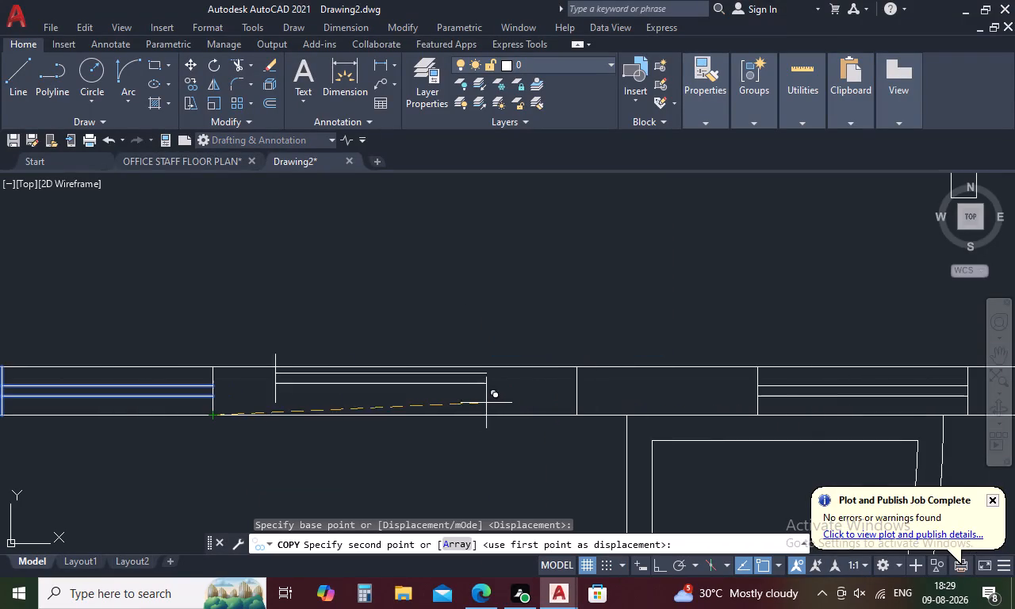
click(578, 411)
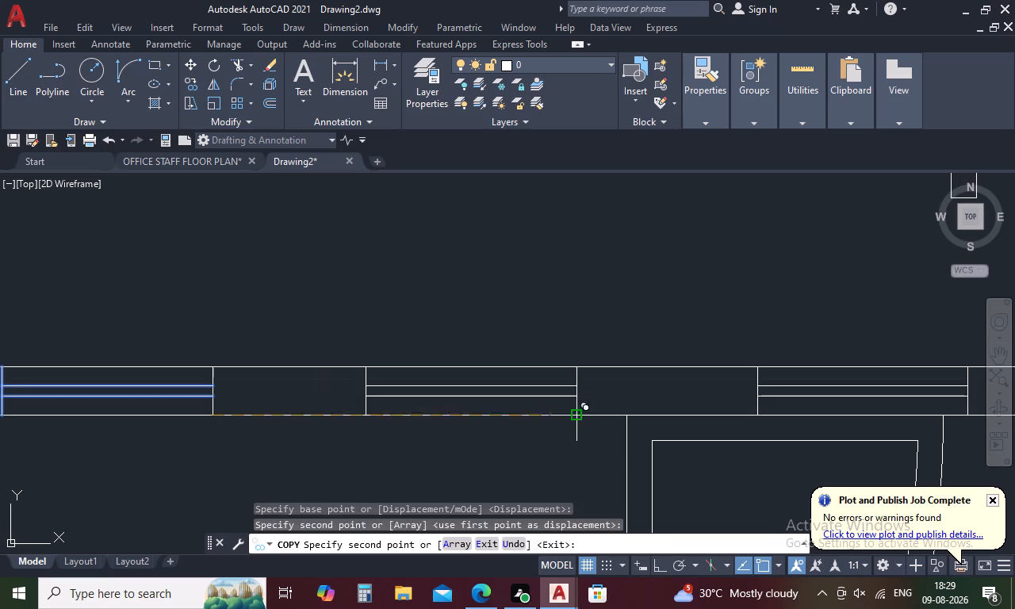
key(Escape)
Draw a short line across the right exterior wall at the midpoint of its lower inner wall segment.
scroll(580, 458, down, 2)
middle_drag(582, 456, 586, 454)
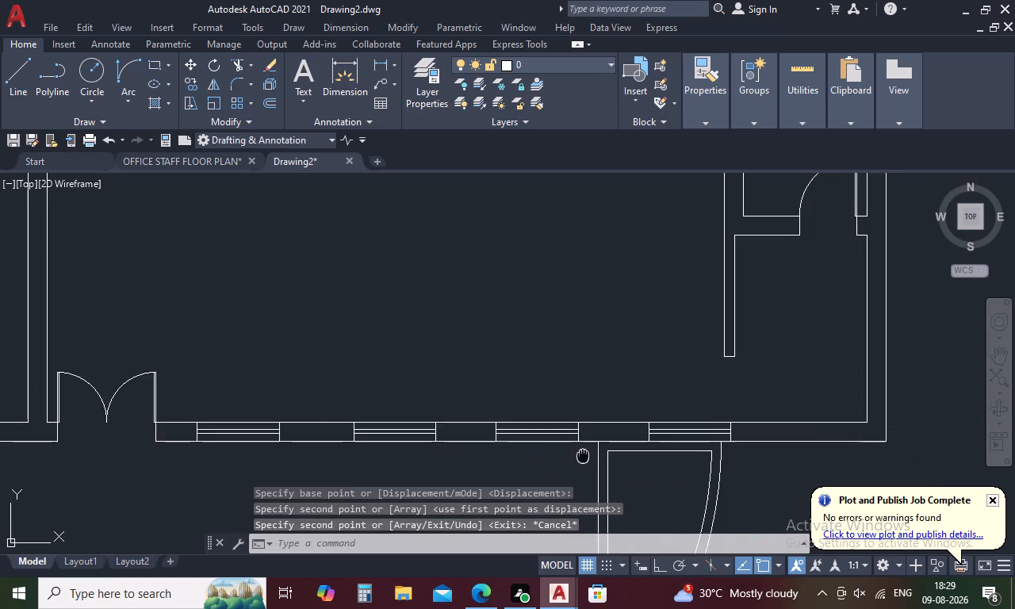
middle_drag(586, 454, 728, 309)
scroll(684, 346, down, 1)
middle_drag(677, 350, 676, 350)
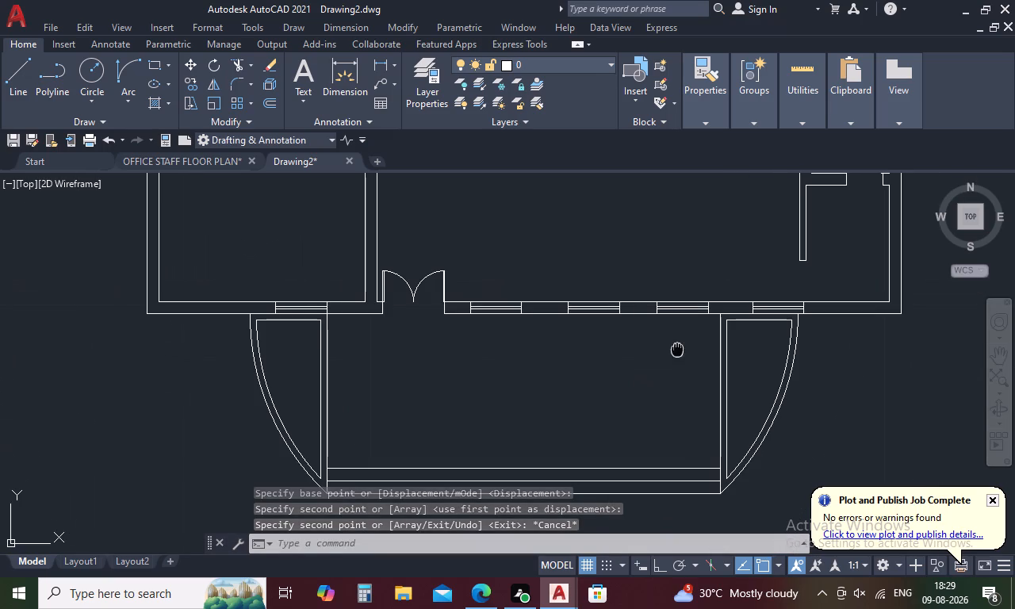
middle_drag(676, 350, 591, 415)
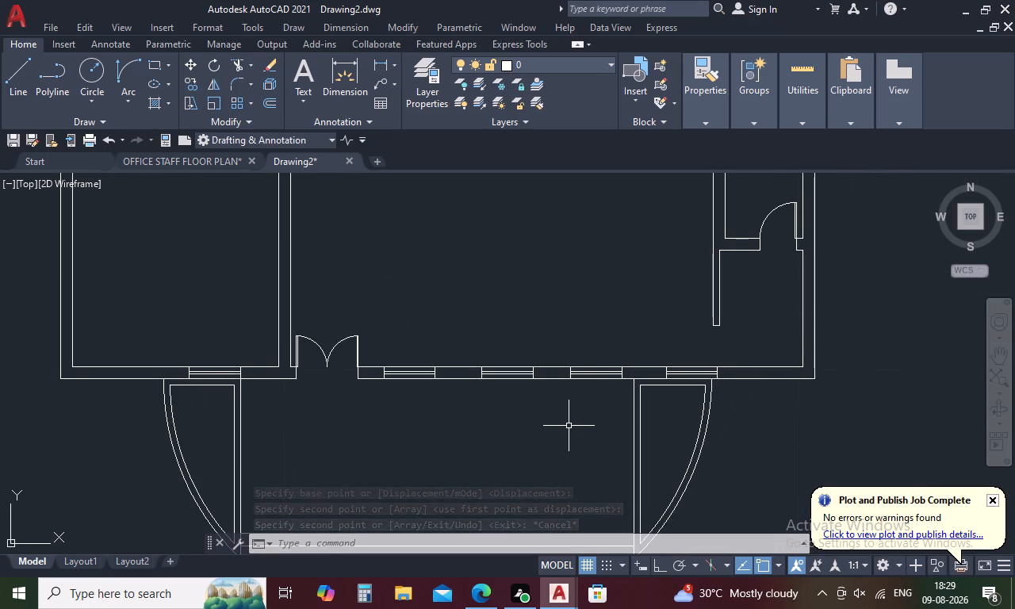
key(Escape)
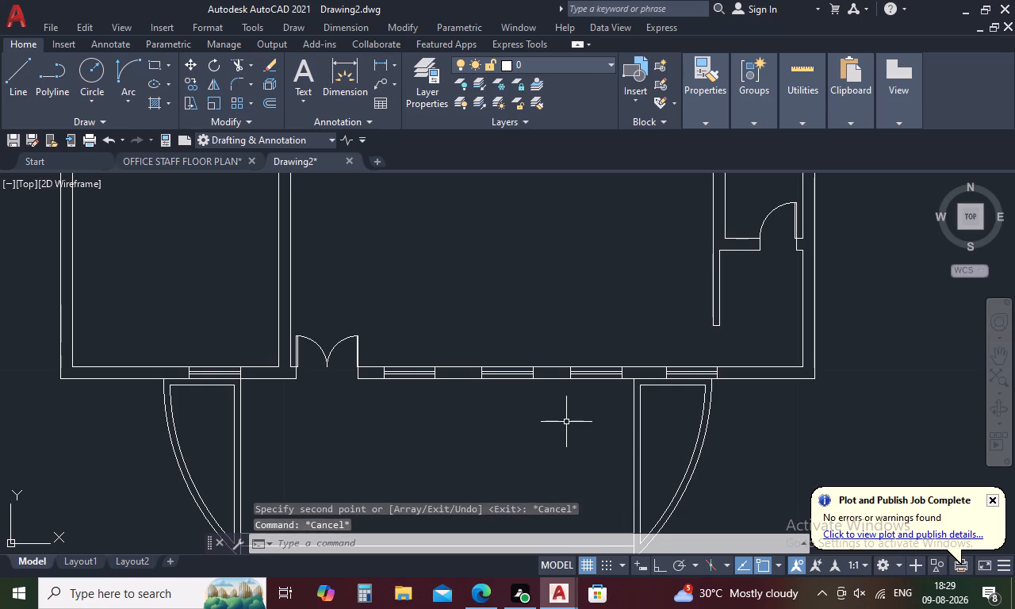
text(L)
key(space)
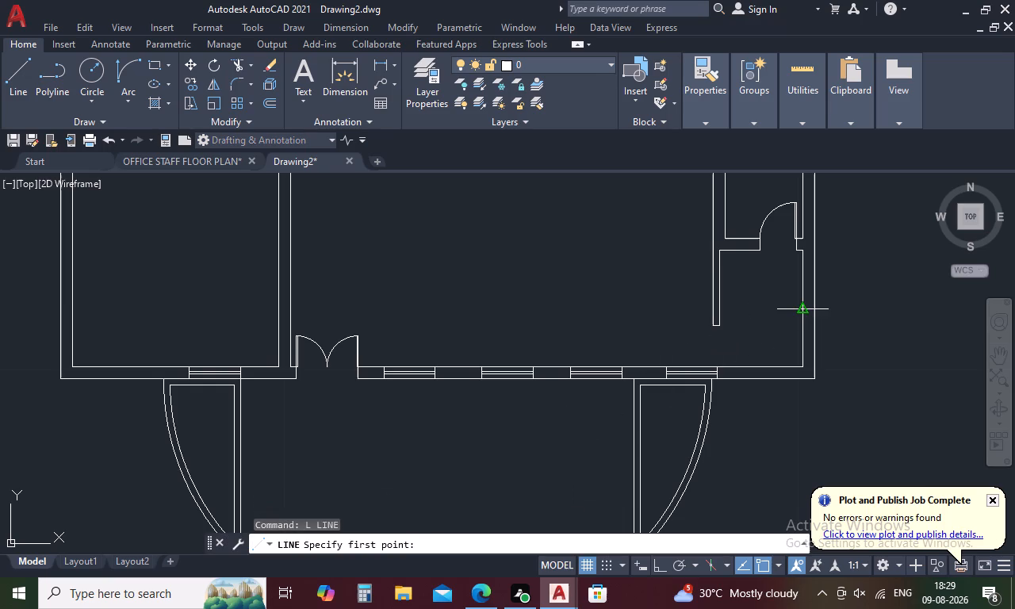
click(800, 310)
click(818, 310)
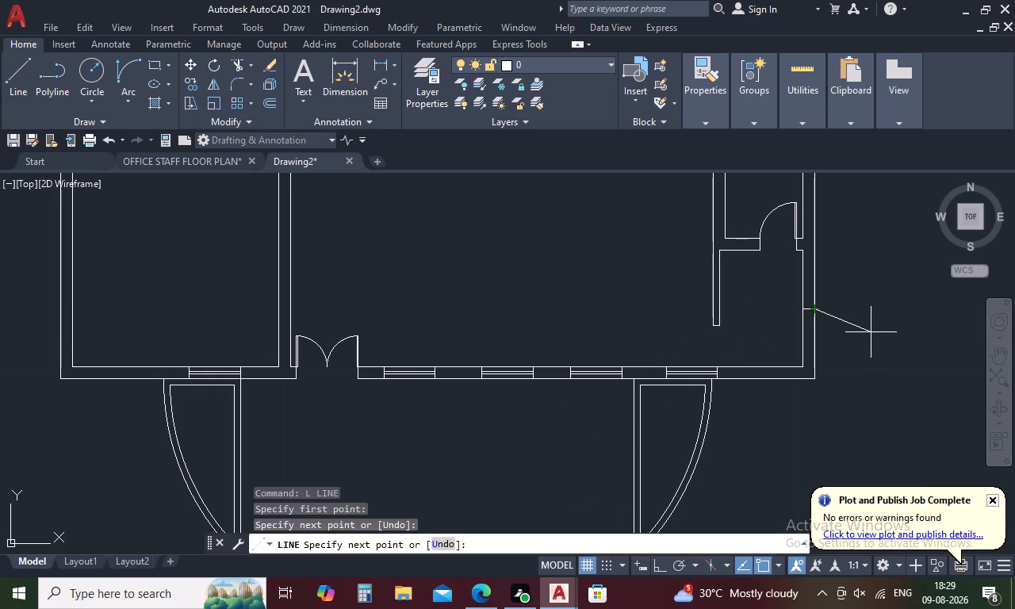
key(Escape)
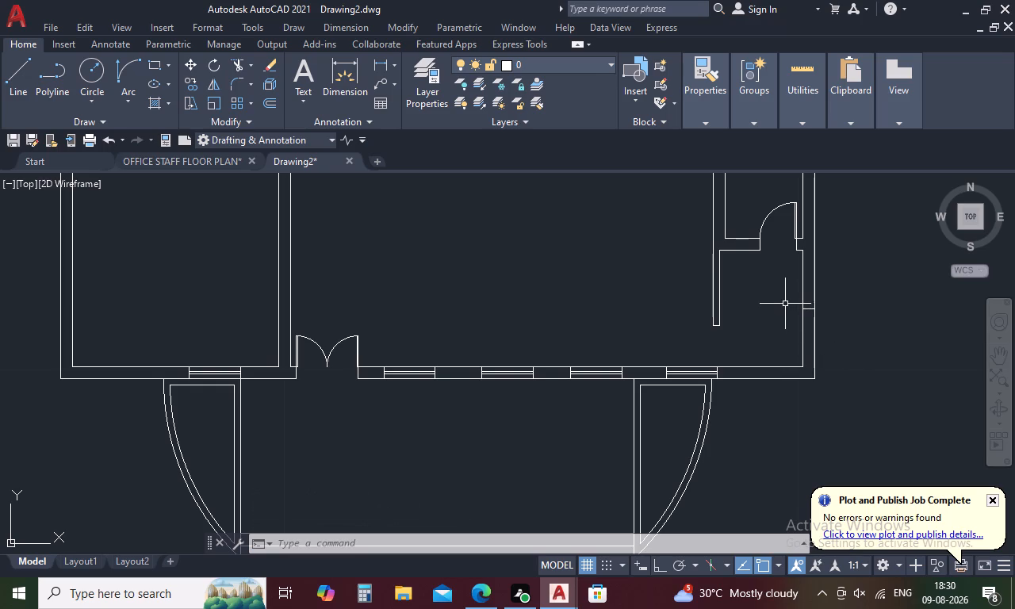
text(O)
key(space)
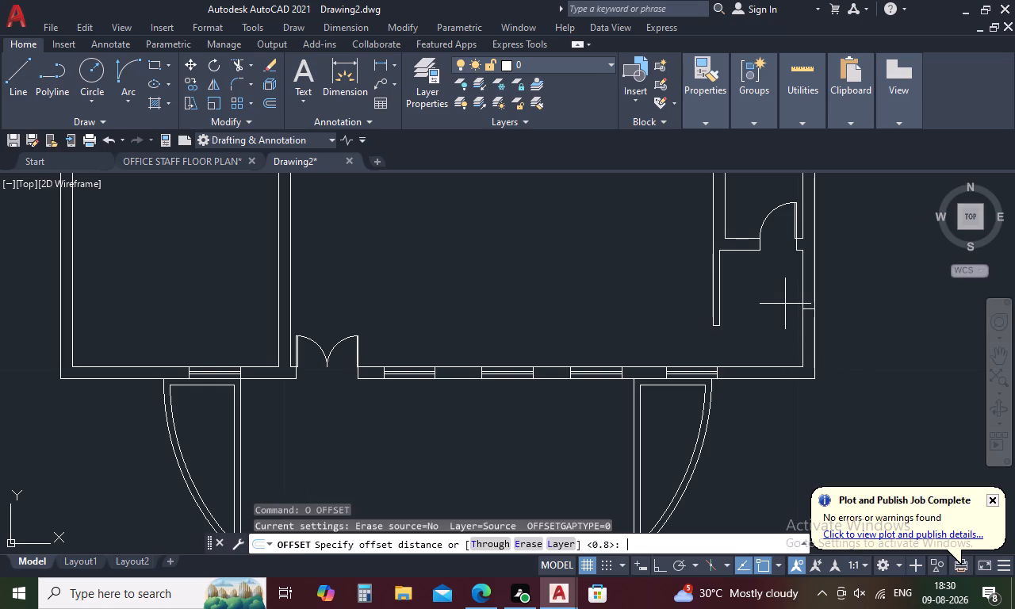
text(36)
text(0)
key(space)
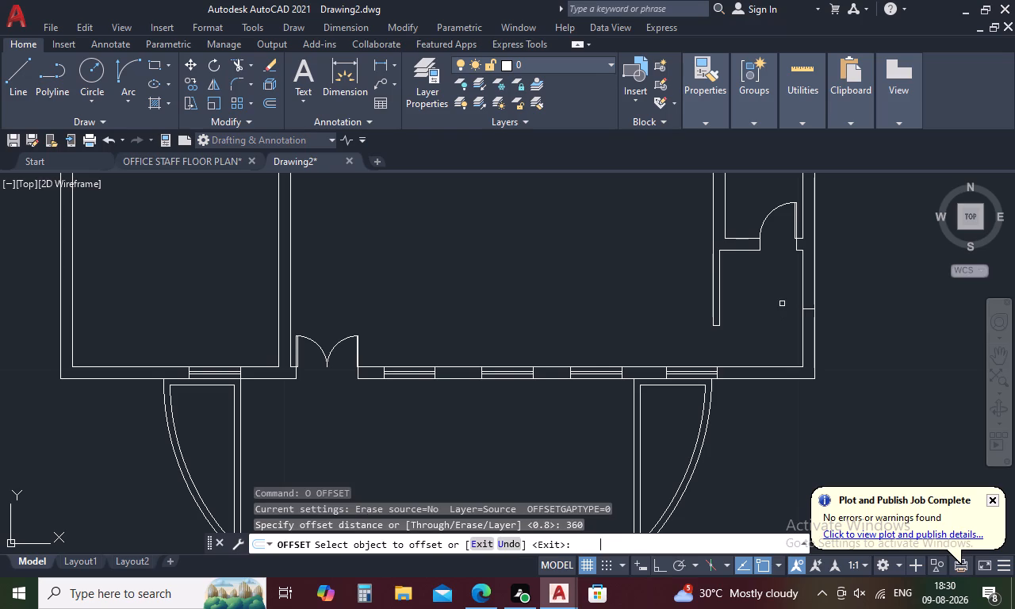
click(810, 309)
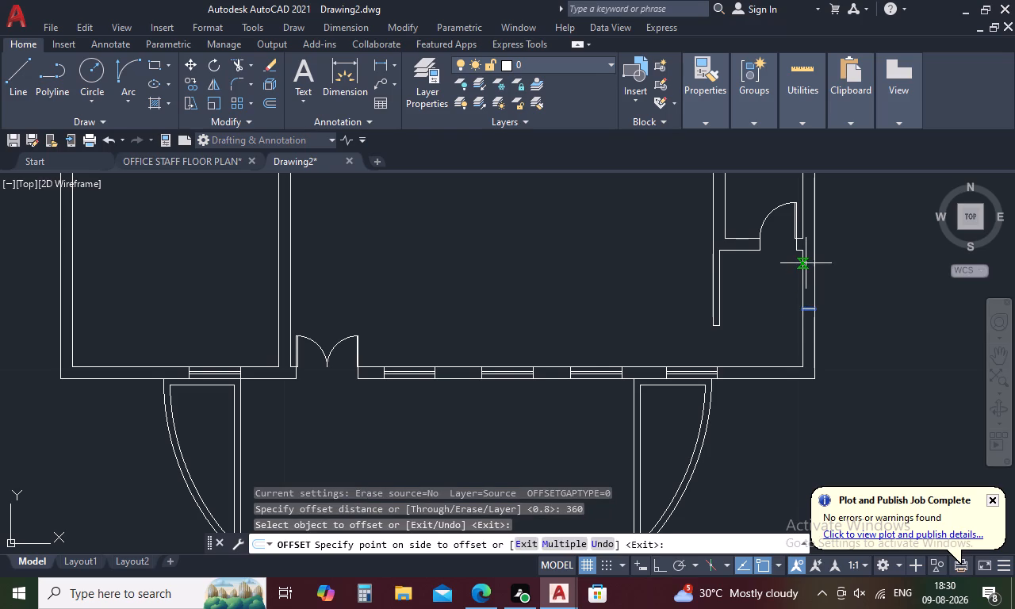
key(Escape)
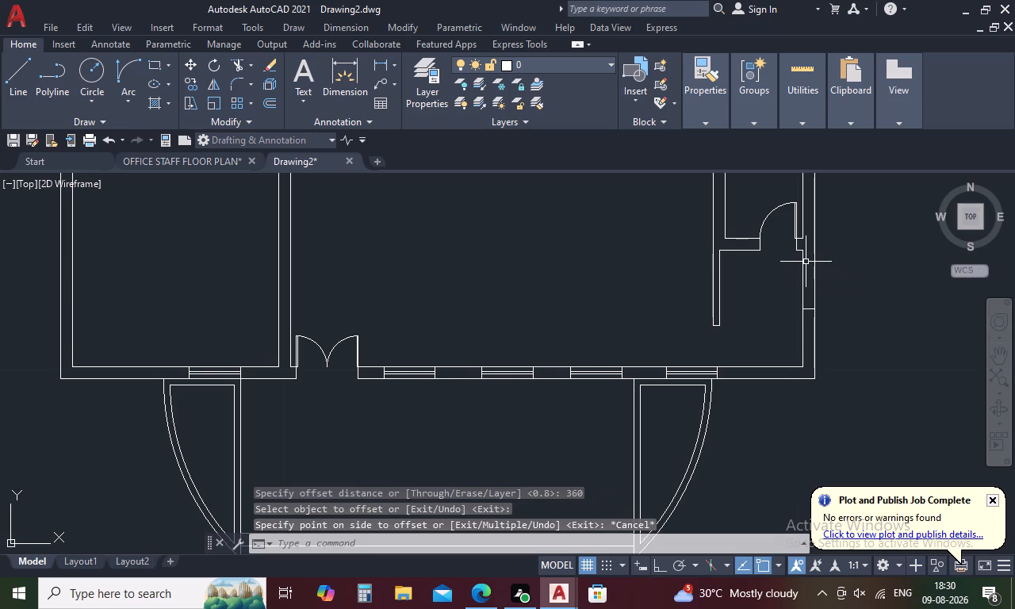
Offset the short line across the right exterior wall by .38 both upward and downward to mark the window ends.
text(O)
key(space)
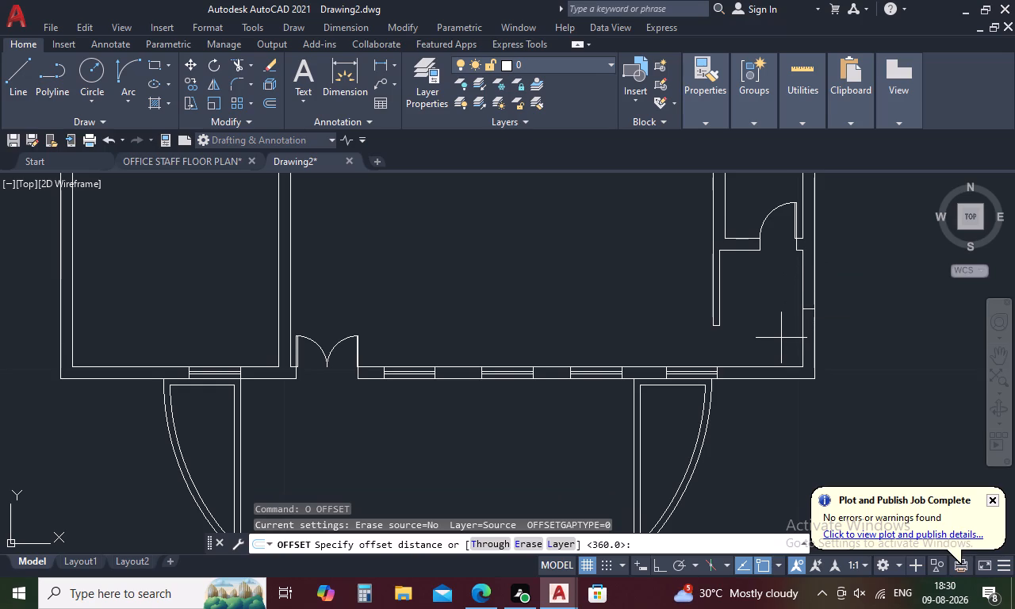
key(period)
text(38)
key(space)
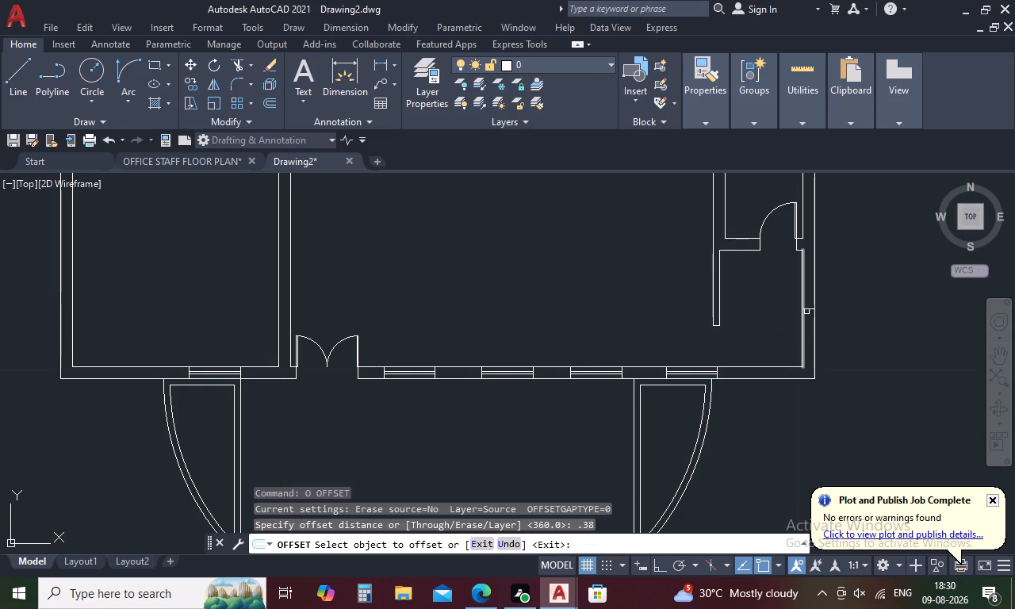
click(810, 310)
click(806, 265)
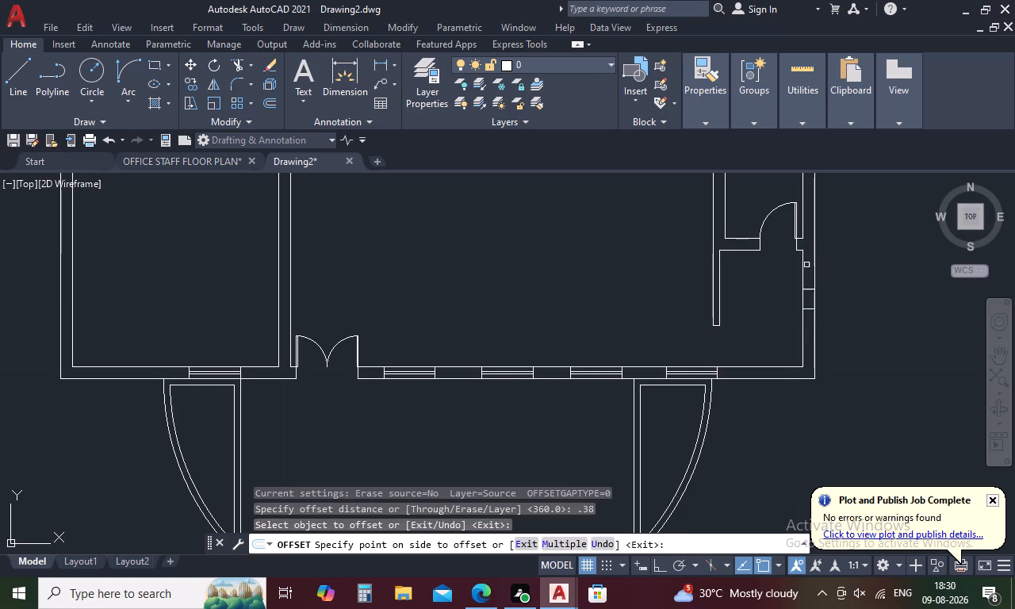
click(810, 308)
click(810, 362)
key(Escape)
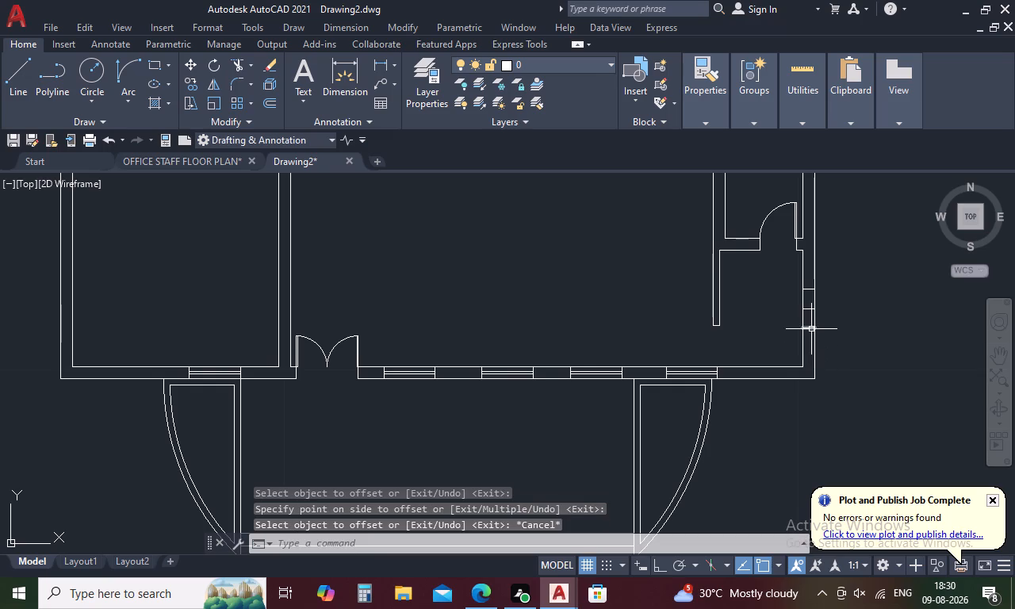
Delete the original middle line between the two window end lines in the right exterior wall.
scroll(810, 312, up, 2)
click(800, 303)
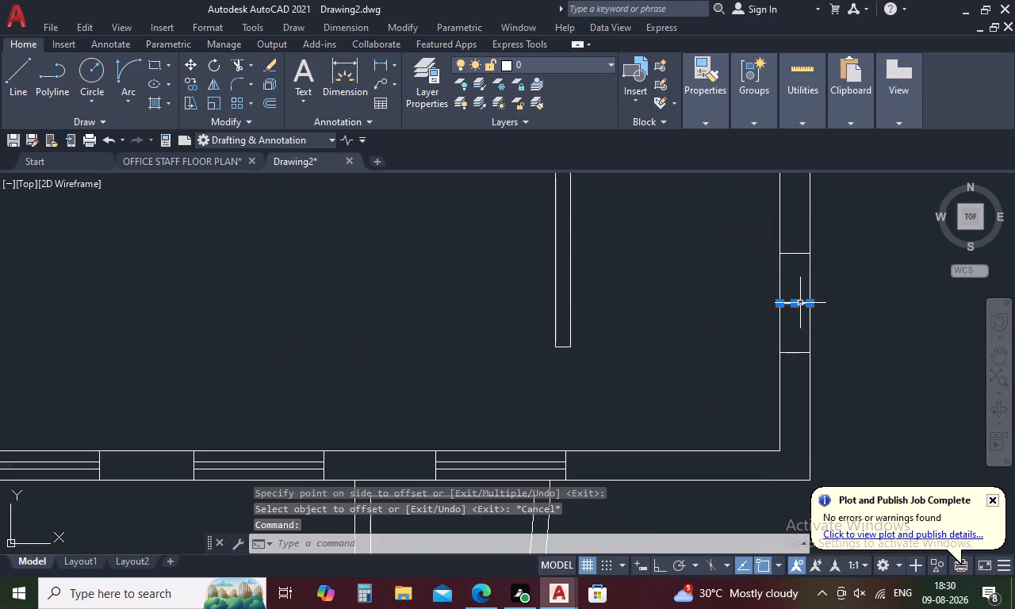
key(Delete)
Draw a vertical centre line joining the midpoints of the two window end lines in the right exterior wall.
text(L)
key(space)
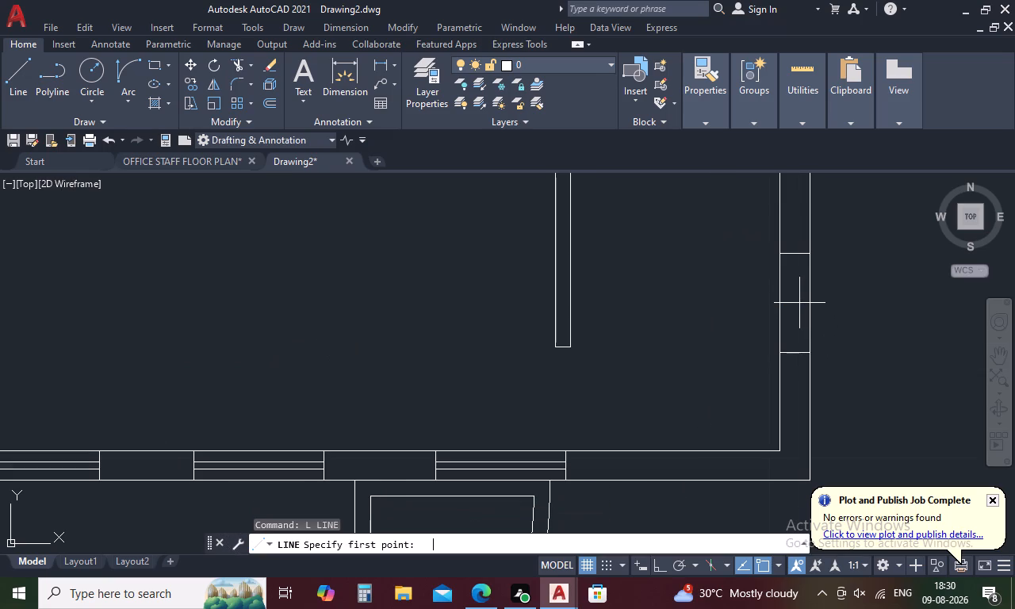
click(795, 254)
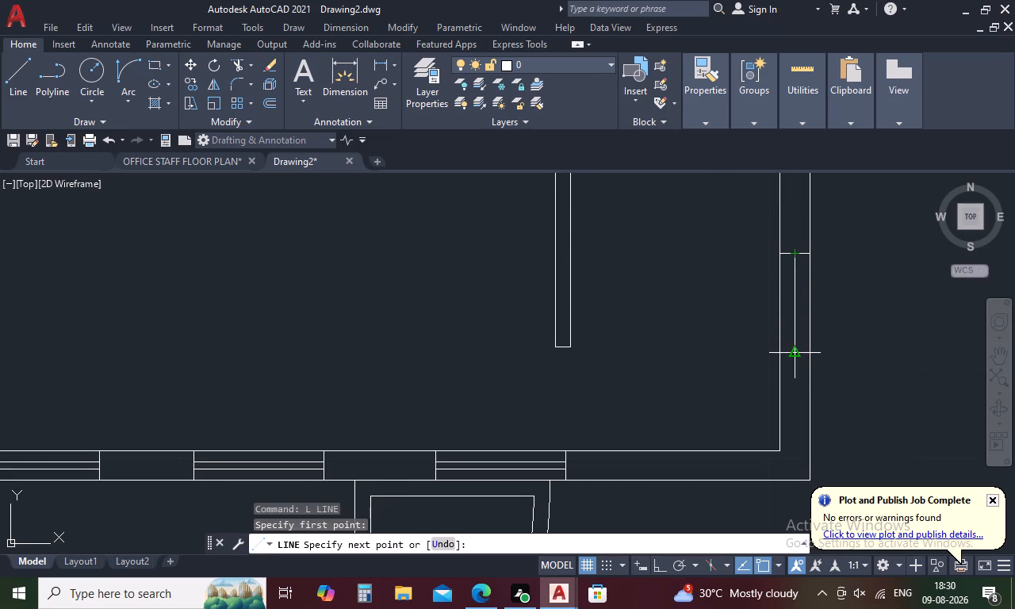
click(796, 349)
key(Escape)
Offset the right wall window's centre line by .025 to both sides to form the glazing lines.
text(O .025)
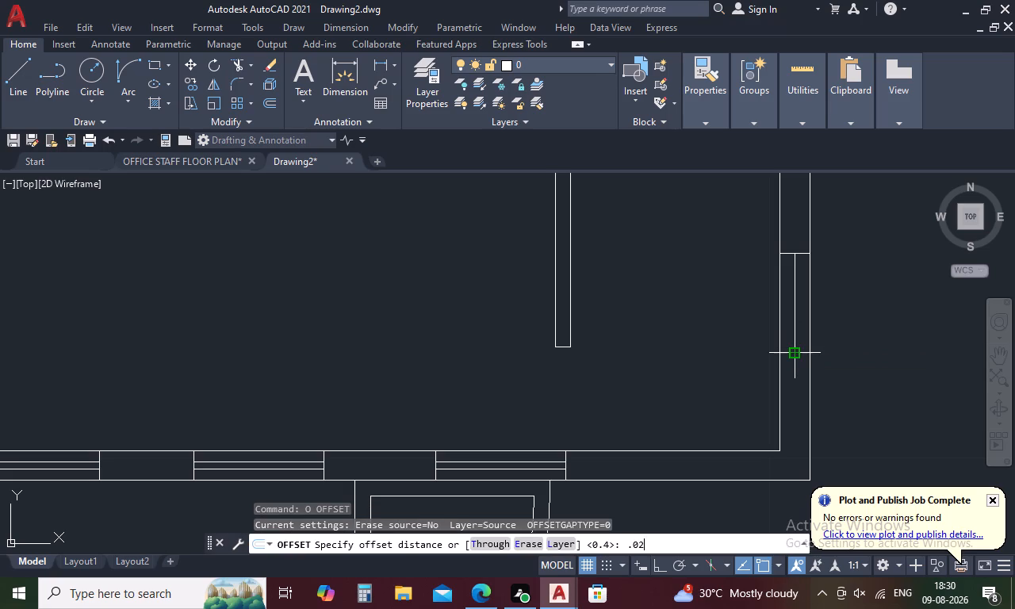
key(space)
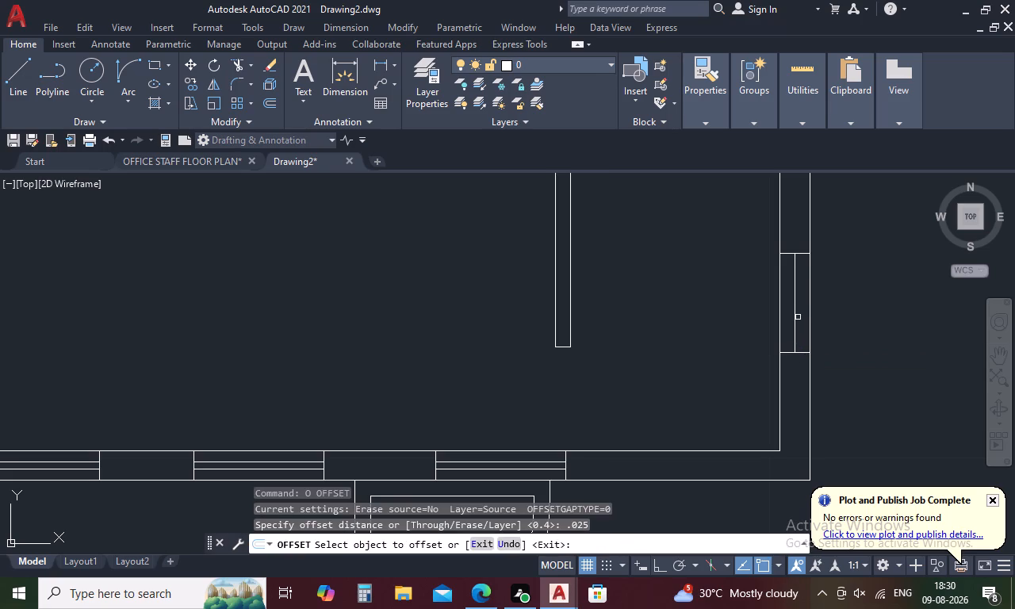
click(795, 304)
click(805, 301)
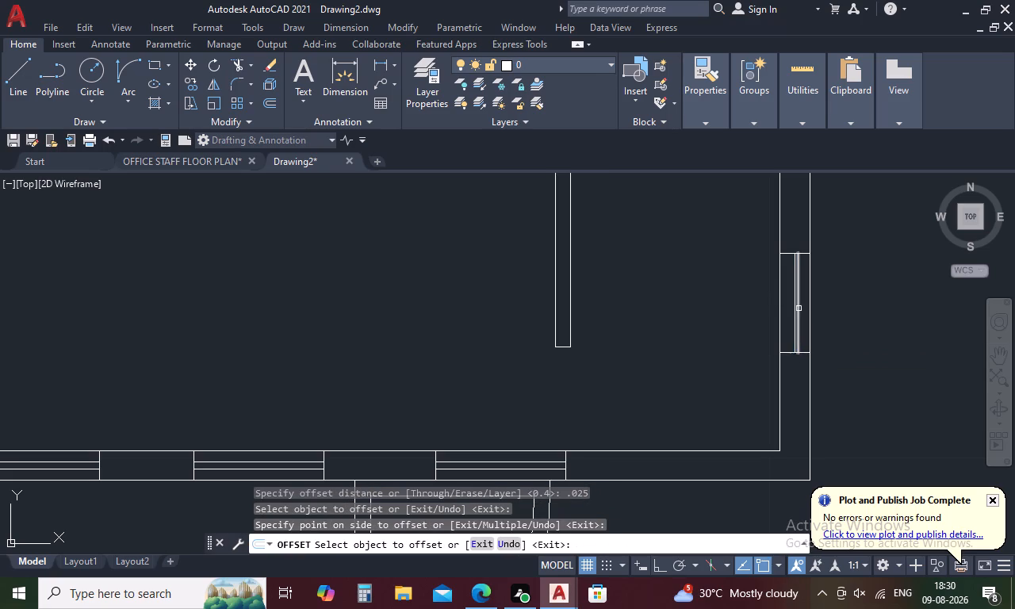
click(795, 313)
click(784, 320)
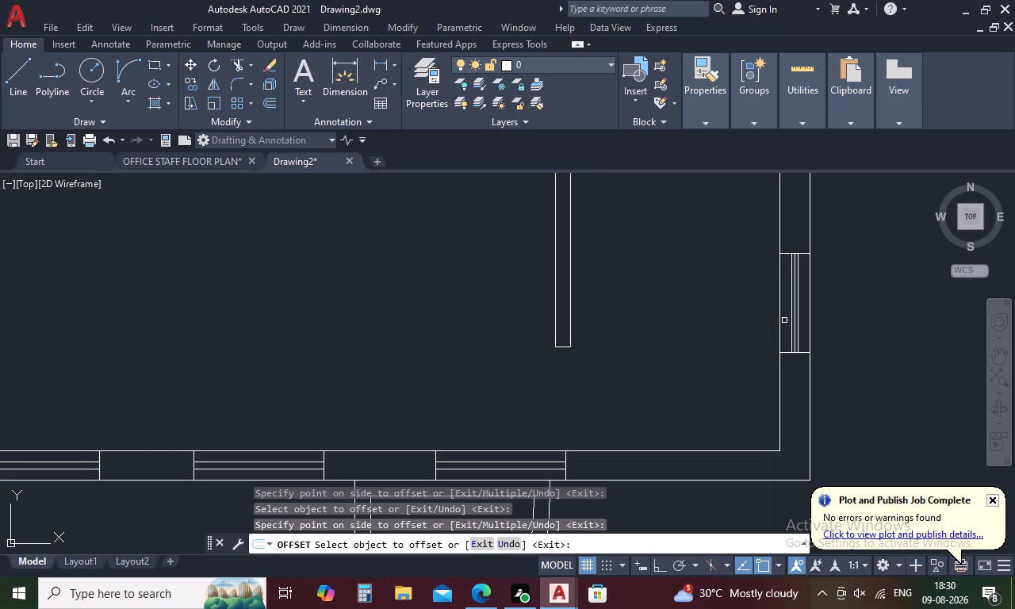
key(Escape)
scroll(796, 316, up, 2)
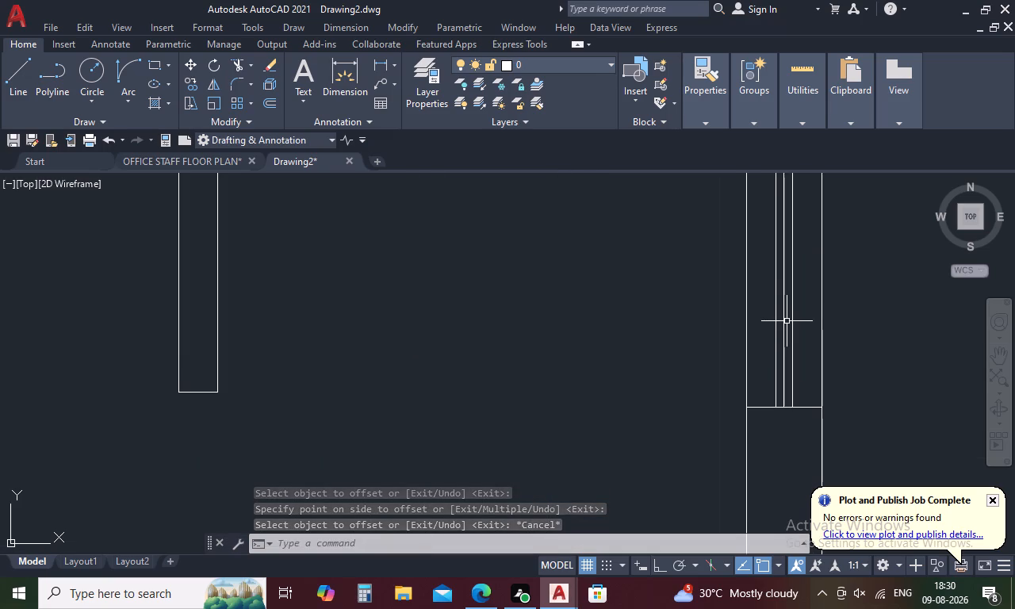
Delete the centre line between the two glazing lines of the window in the right exterior wall.
scroll(787, 321, up, 2)
click(771, 335)
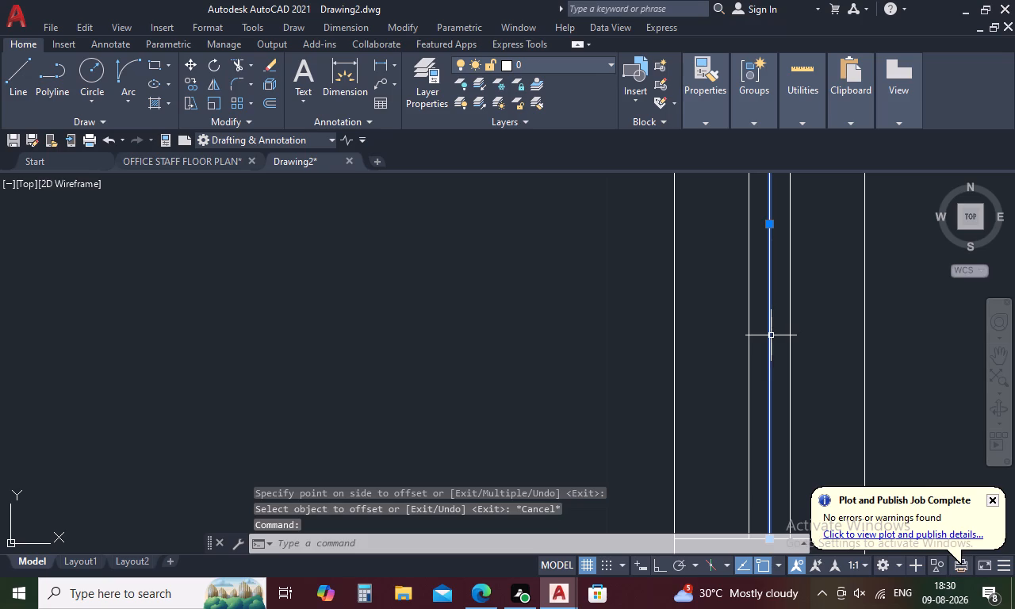
key(Delete)
Copy the right wall window up the same wall into the small room above, placing it at the midpoint of the room's inner wall line.
scroll(770, 336, down, 3)
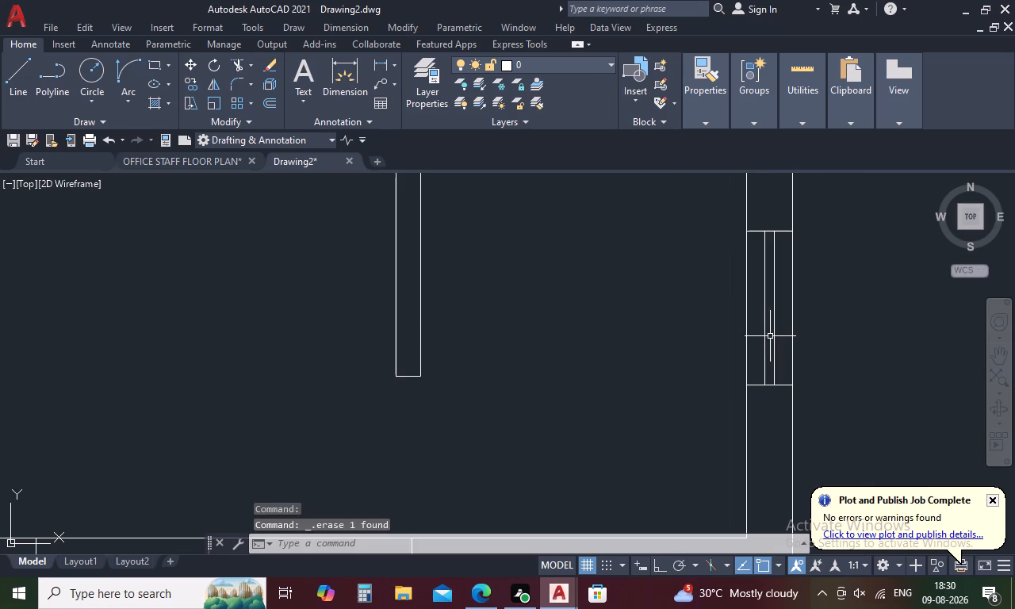
scroll(770, 336, down, 2)
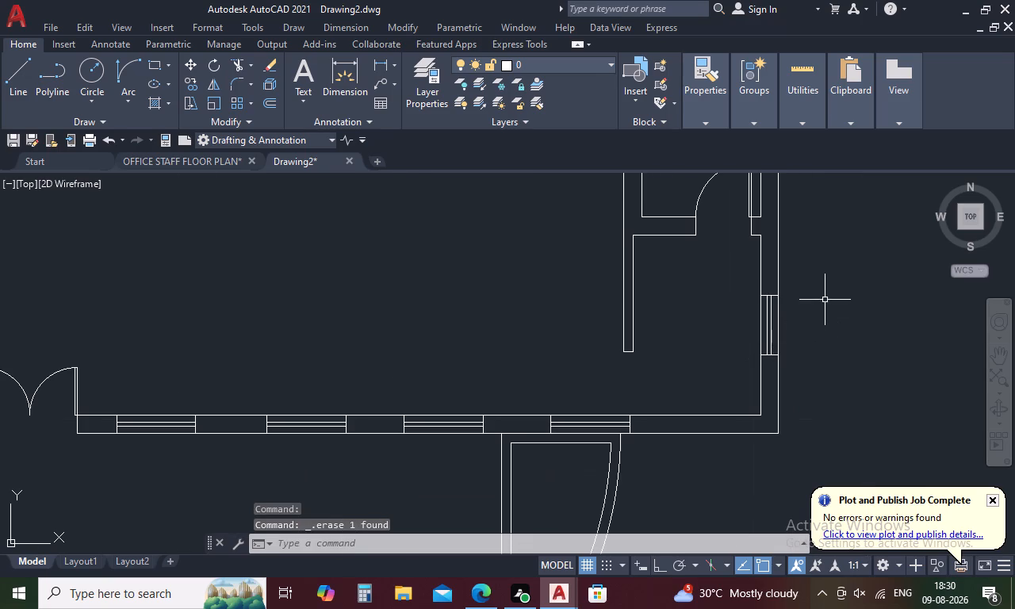
middle_drag(825, 301, 820, 385)
middle_drag(784, 209, 795, 330)
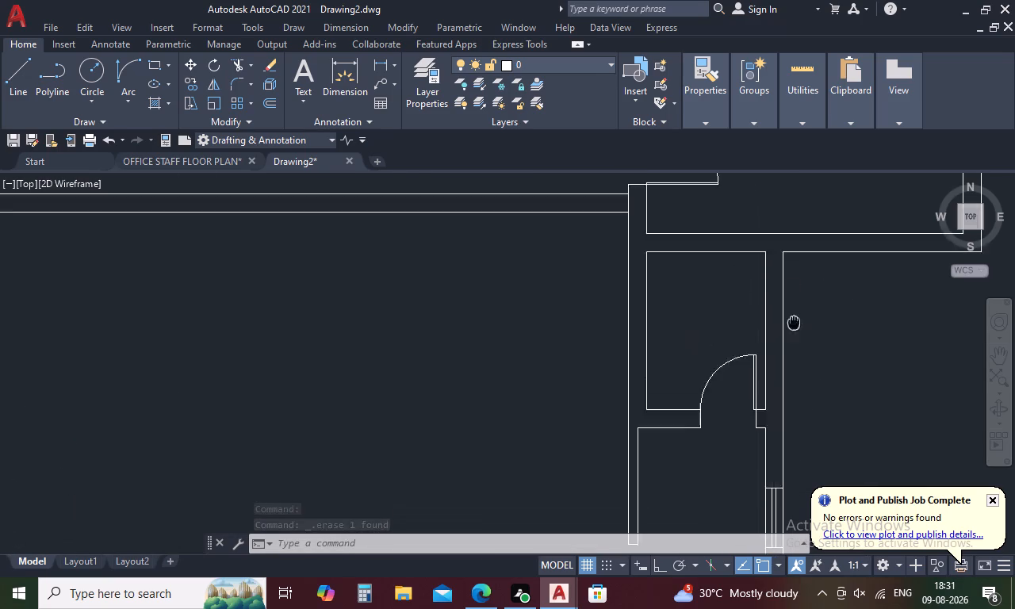
middle_drag(795, 330, 795, 343)
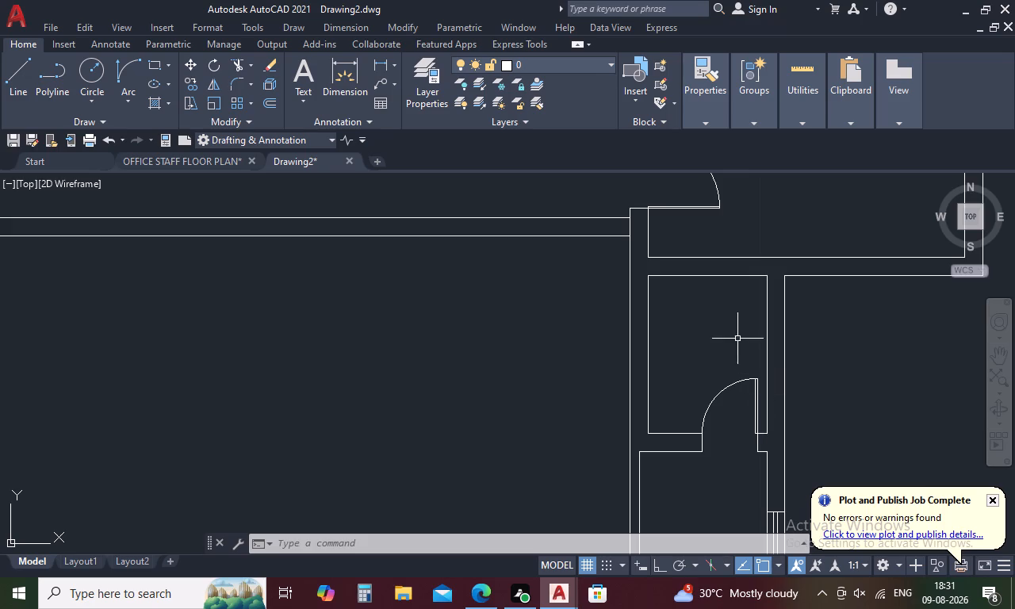
middle_drag(737, 339, 737, 161)
scroll(786, 353, up, 3)
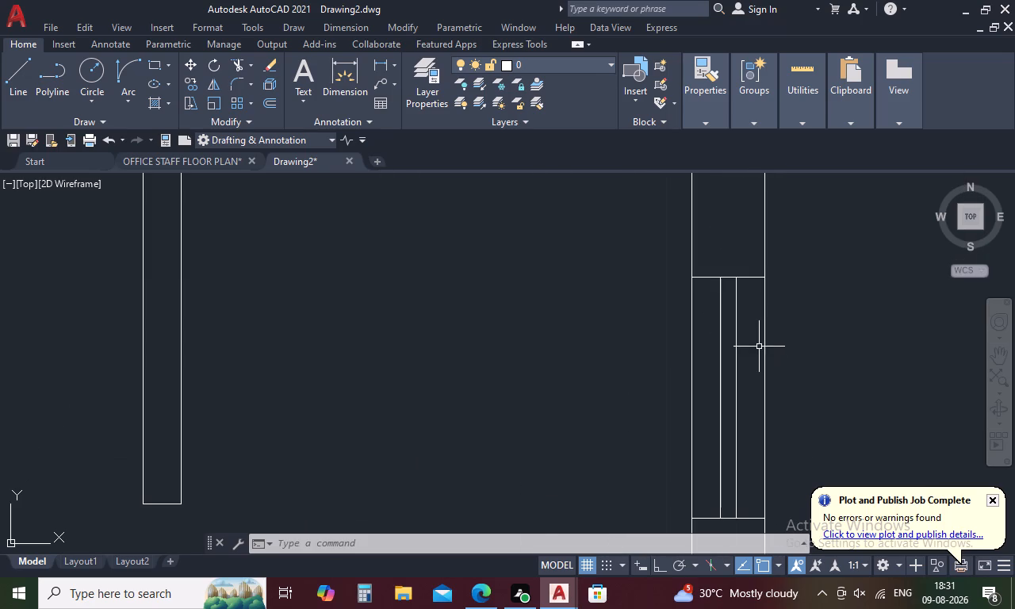
drag(756, 321, 699, 428)
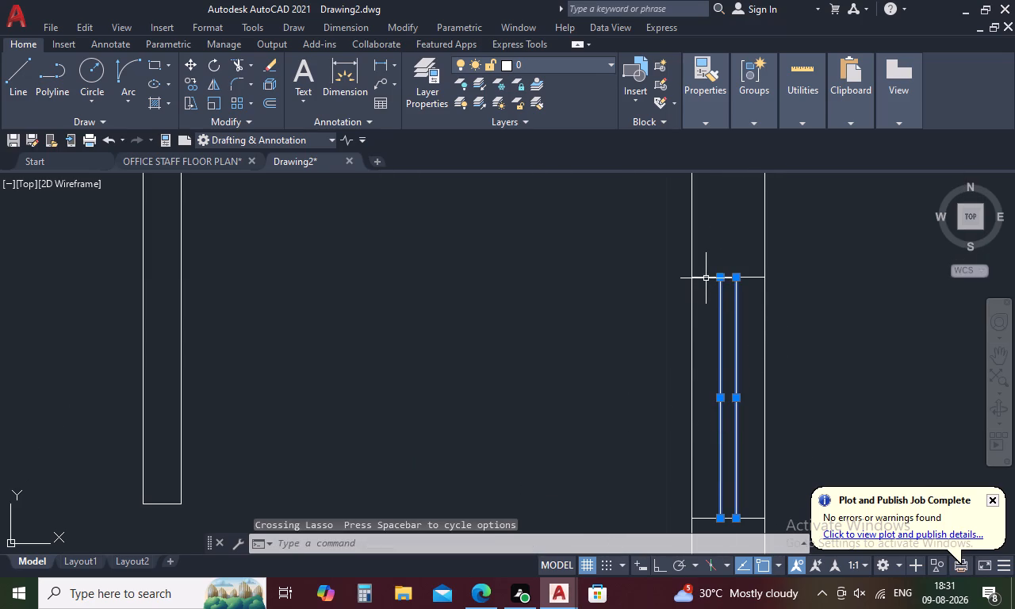
click(706, 278)
click(707, 517)
right_click(605, 433)
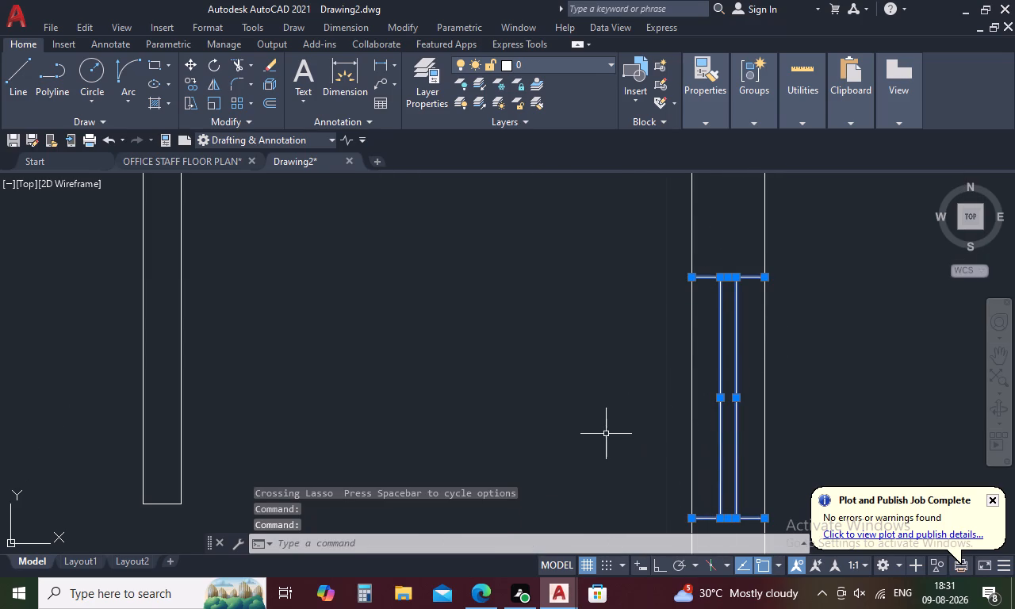
click(680, 196)
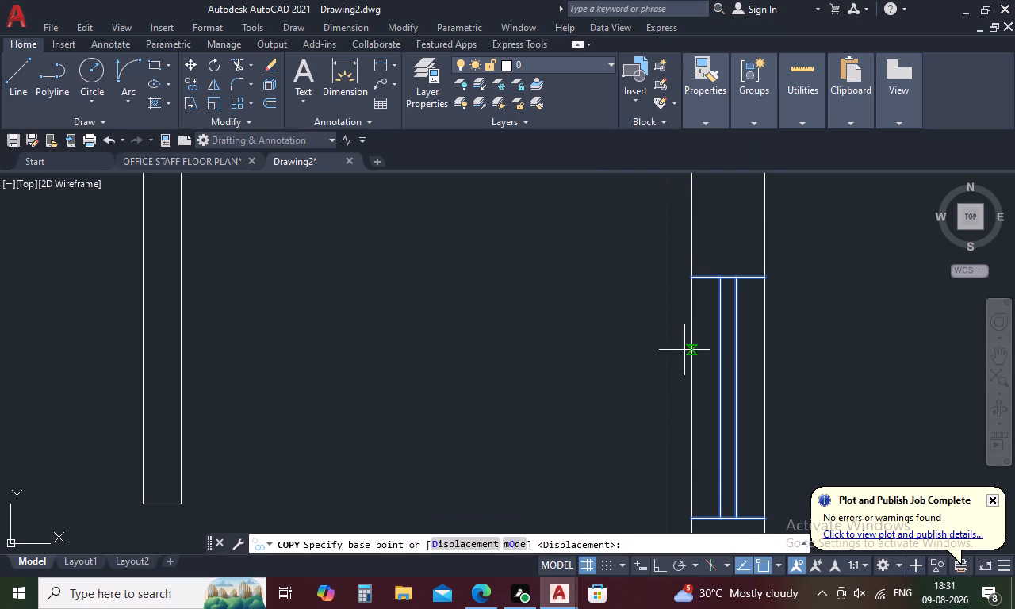
click(695, 398)
scroll(669, 291, down, 3)
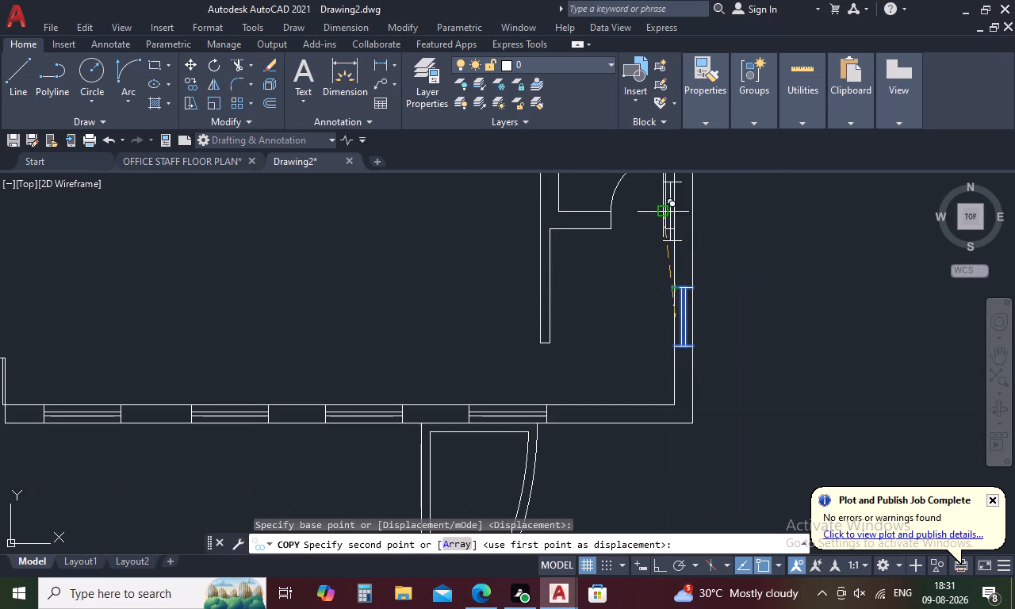
middle_drag(662, 206, 680, 450)
scroll(695, 354, up, 2)
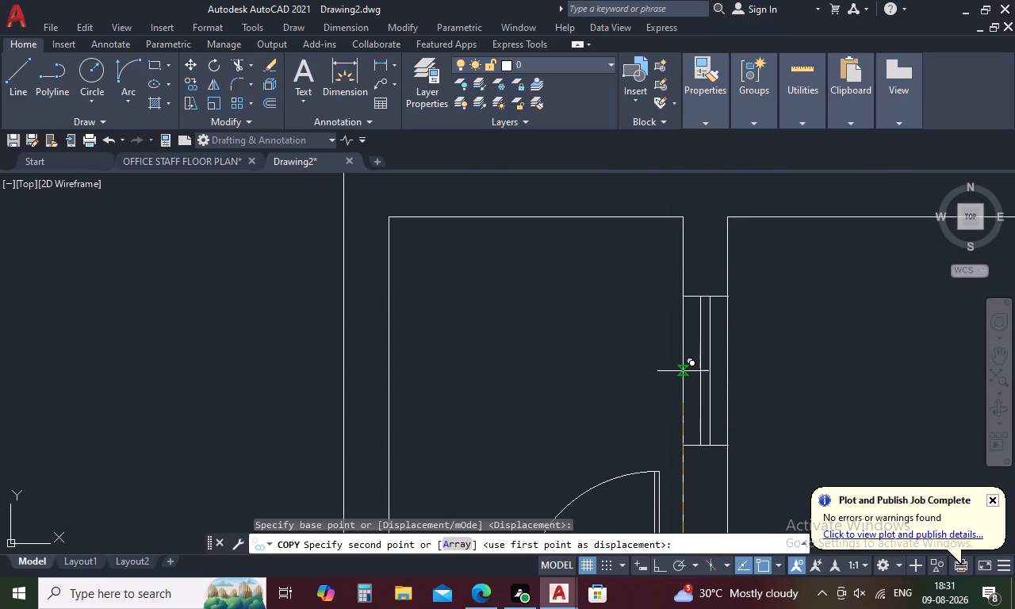
click(682, 416)
scroll(622, 342, down, 3)
middle_drag(699, 254, 737, 382)
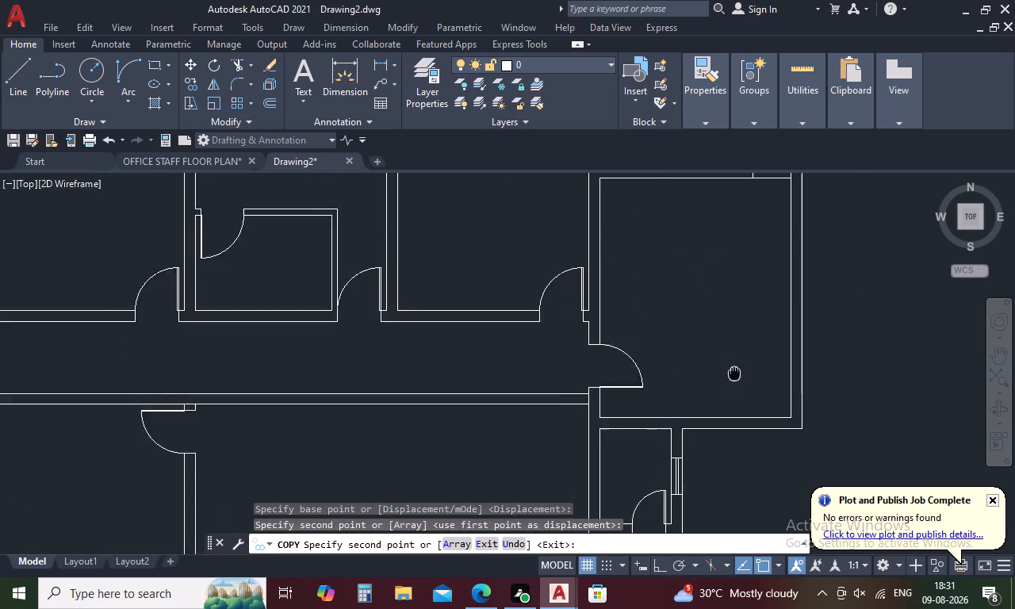
middle_drag(737, 382, 740, 393)
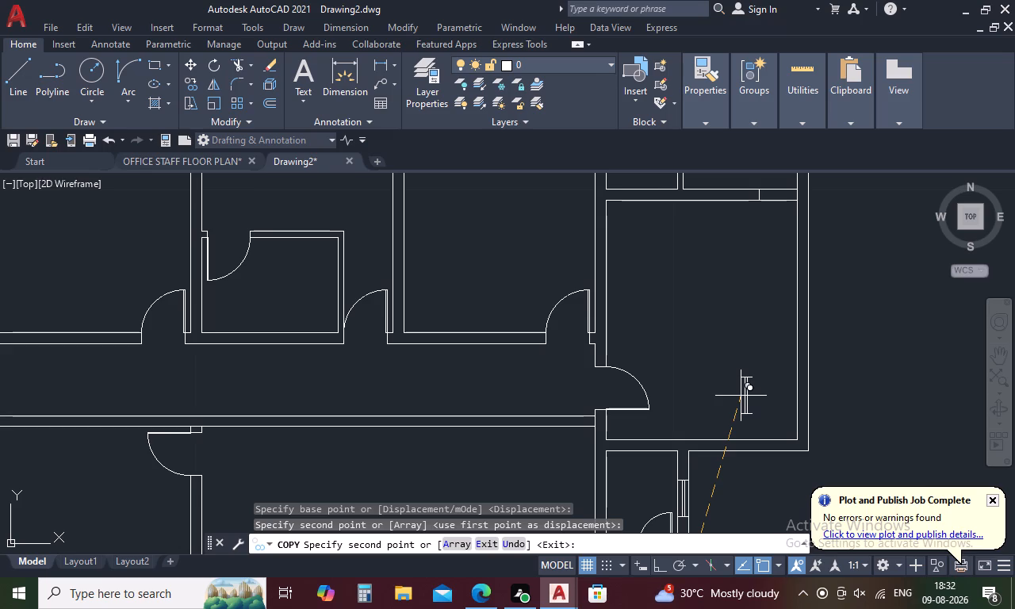
key(Escape)
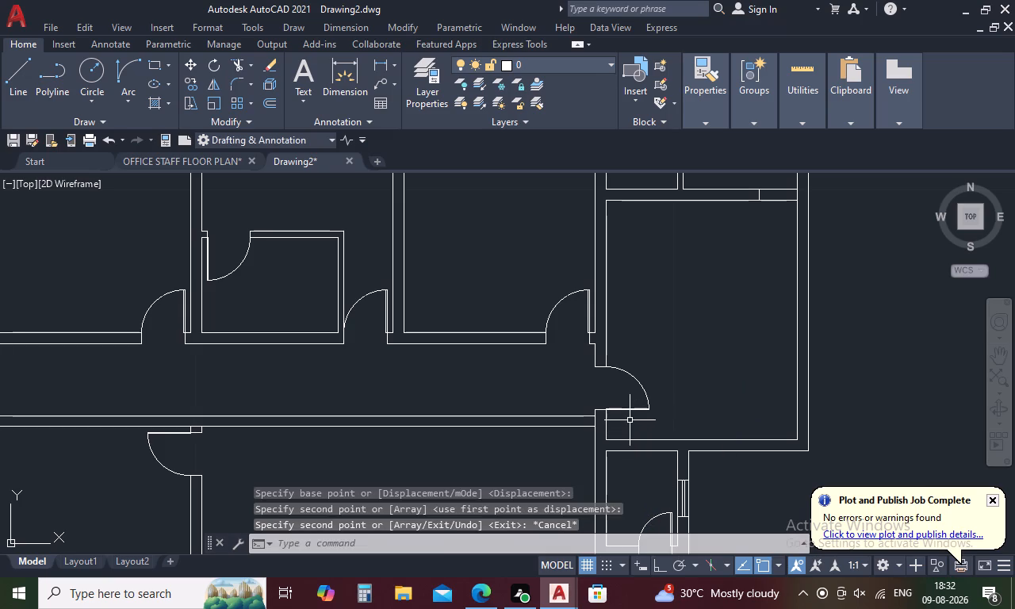
With ortho on, copy the first bottom-wall window right of the double door straight up into the corridor's lower wall.
scroll(632, 413, down, 3)
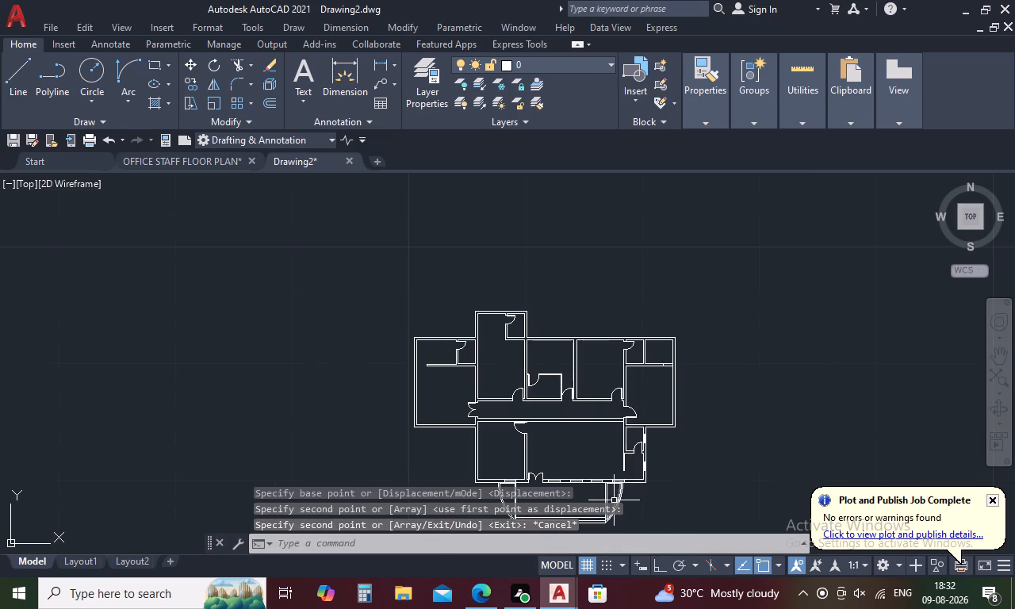
scroll(613, 501, up, 2)
middle_drag(612, 480, 672, 480)
scroll(672, 480, up, 2)
middle_drag(672, 480, 749, 465)
middle_drag(391, 415, 553, 441)
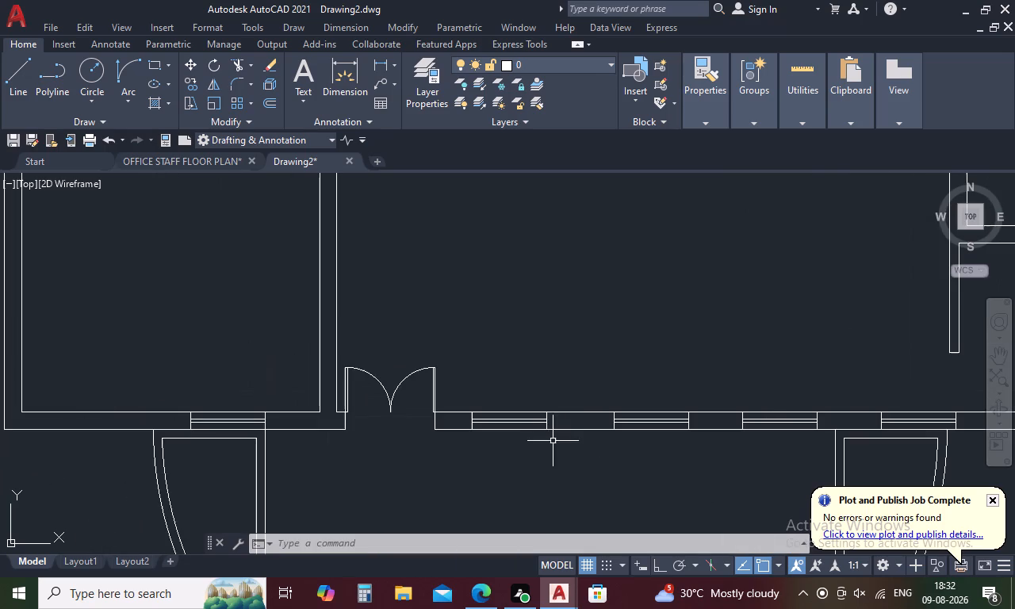
scroll(527, 420, up, 2)
drag(592, 419, 579, 432)
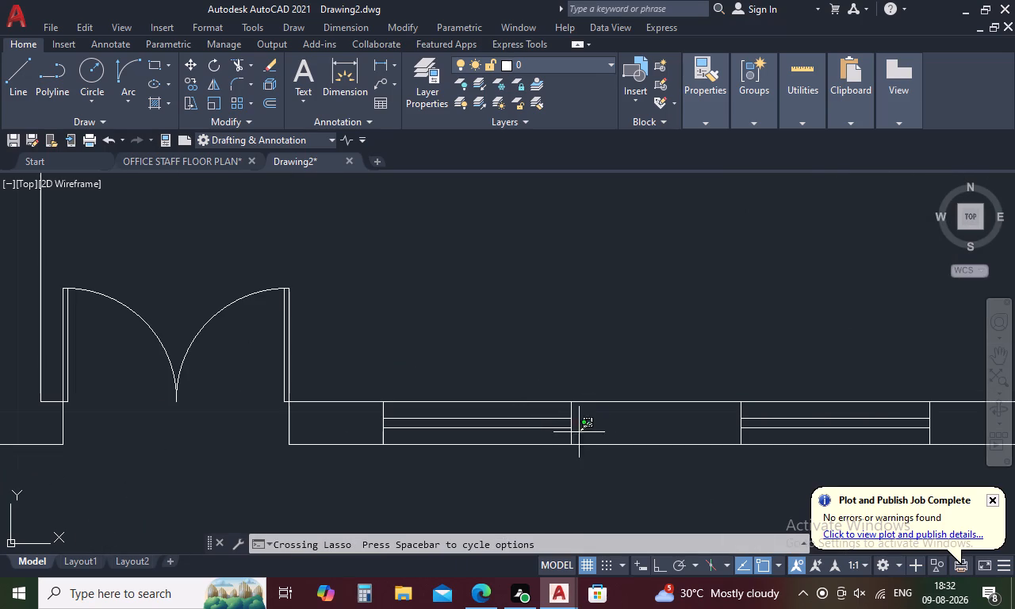
drag(579, 432, 362, 413)
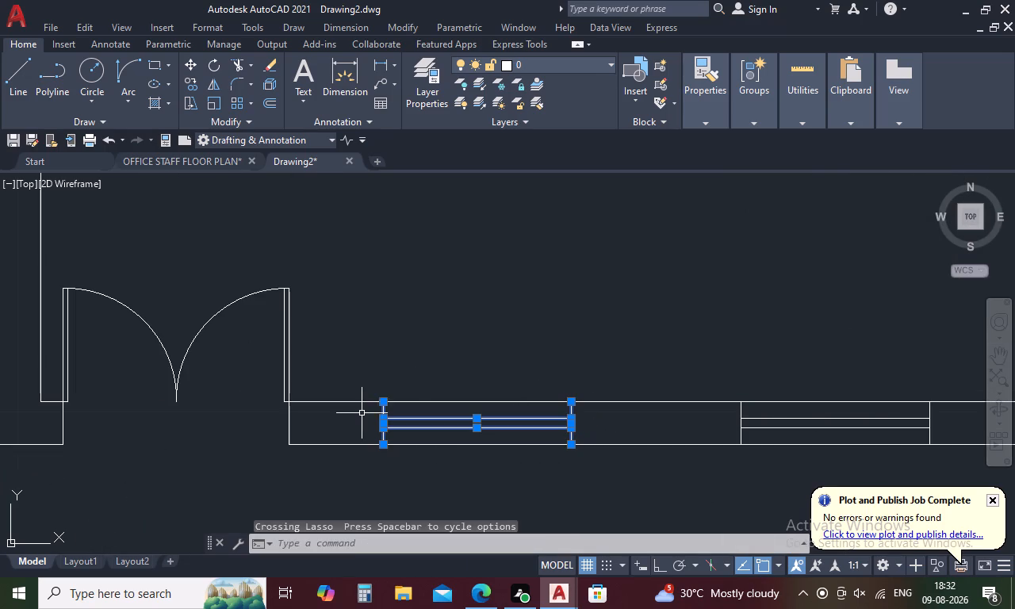
right_click(441, 363)
click(499, 347)
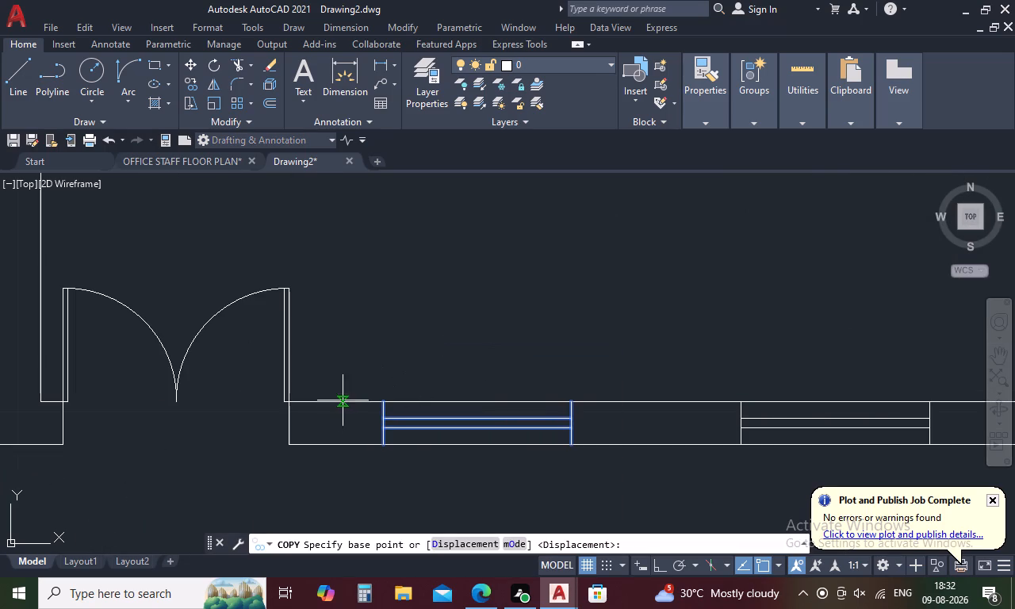
click(384, 400)
scroll(396, 362, down, 3)
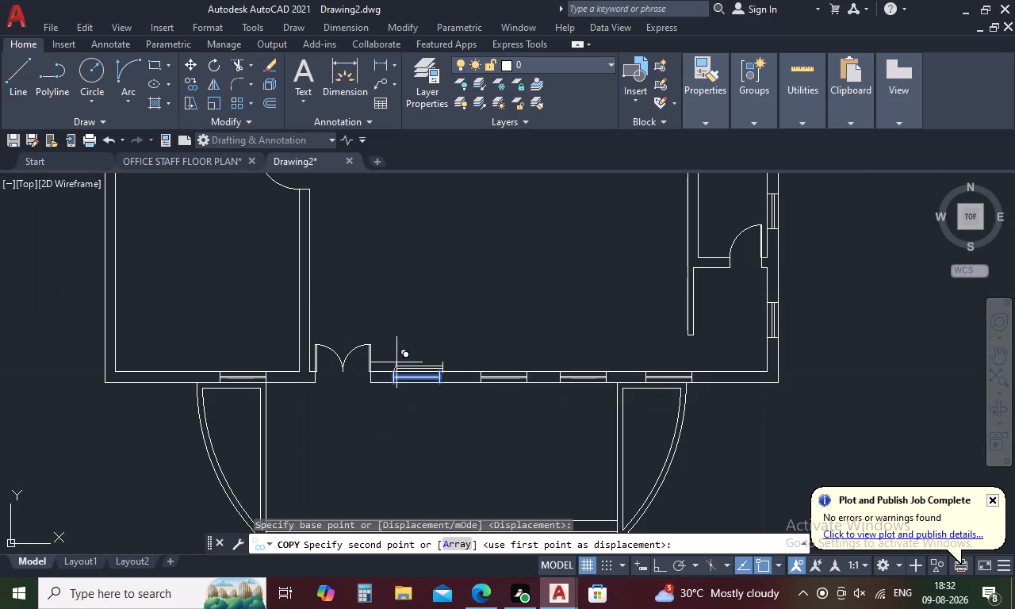
key(F8)
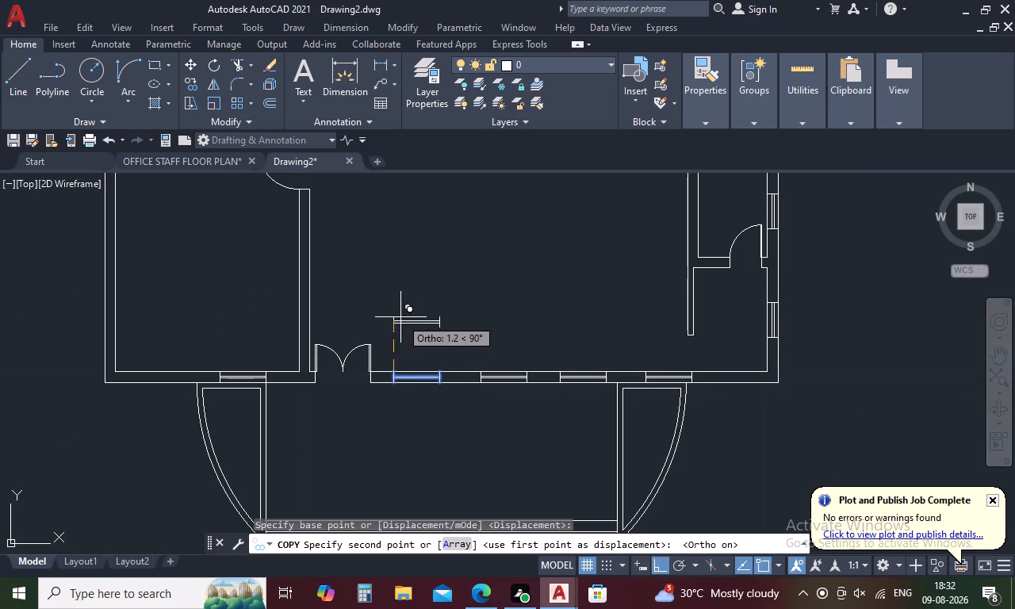
middle_drag(400, 317, 401, 555)
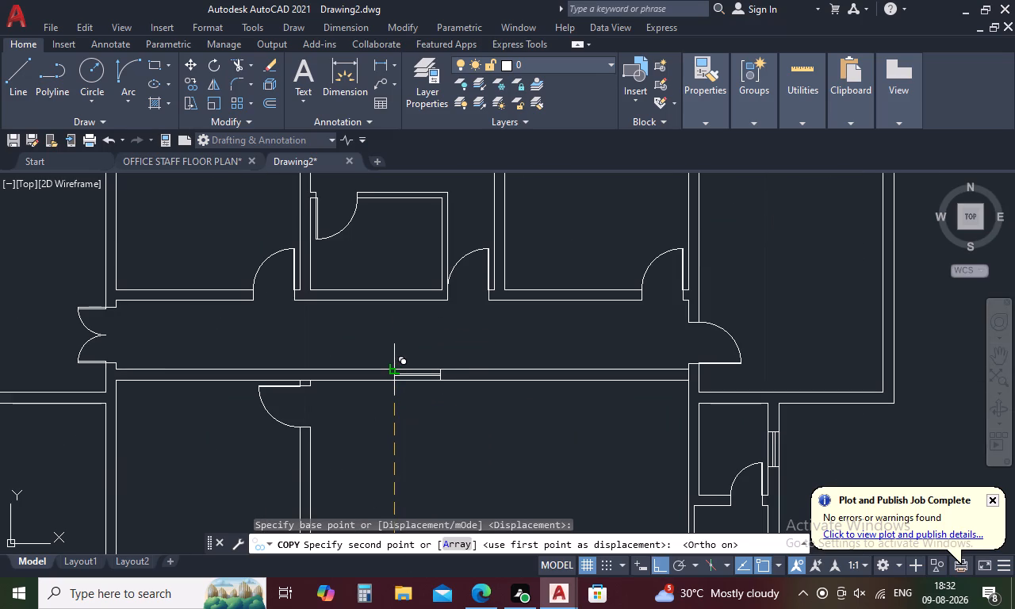
scroll(393, 371, up, 2)
click(385, 370)
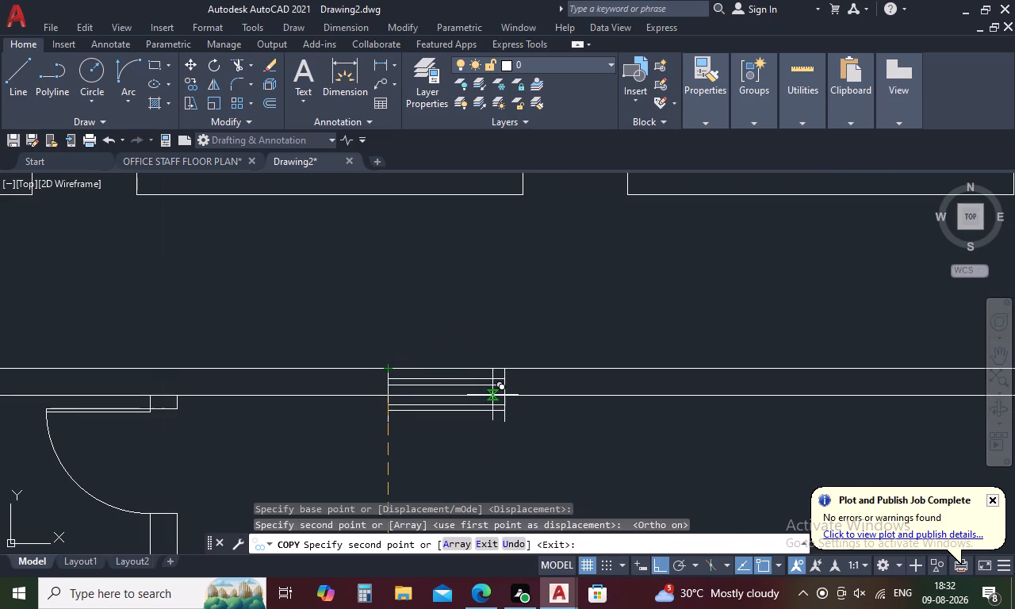
key(Escape)
Copy the second bottom-wall window right of the double door straight up into the corridor's lower wall.
scroll(494, 425, down, 3)
middle_drag(513, 458, 515, 457)
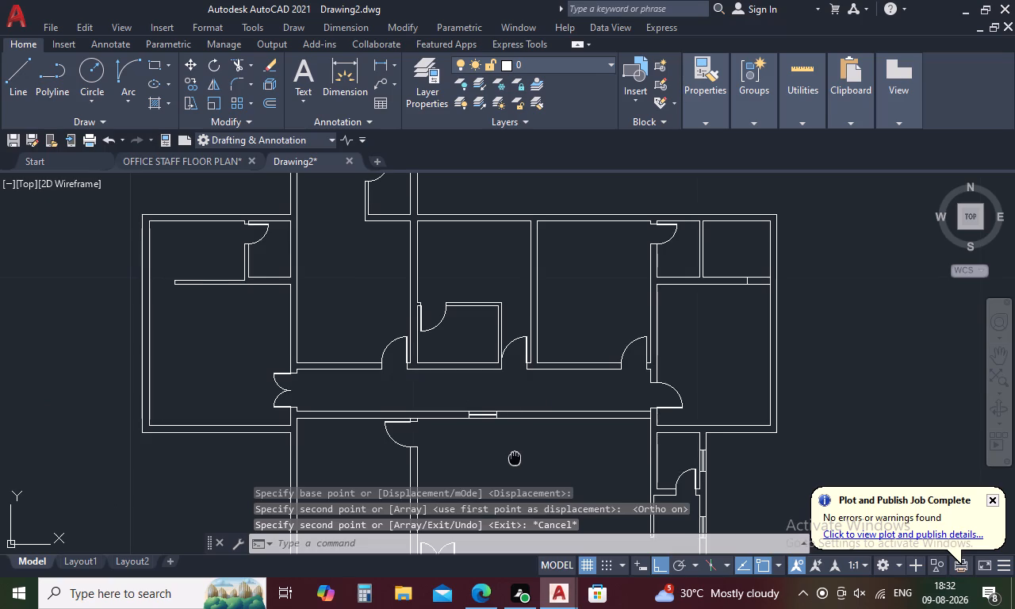
middle_drag(515, 457, 544, 282)
scroll(566, 400, up, 3)
scroll(616, 355, up, 2)
drag(617, 354, 543, 332)
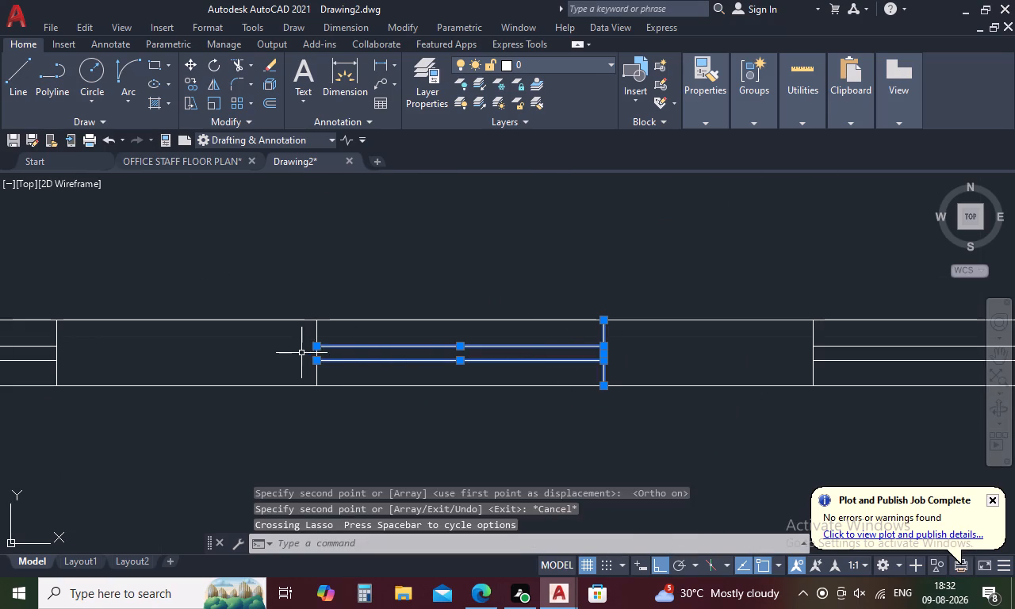
click(315, 337)
right_click(375, 445)
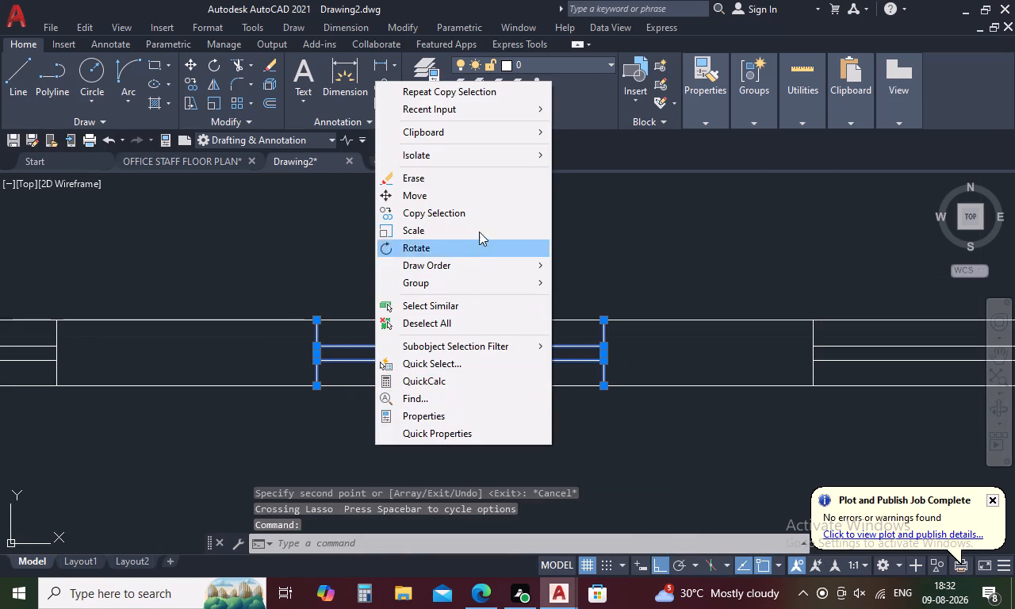
click(488, 207)
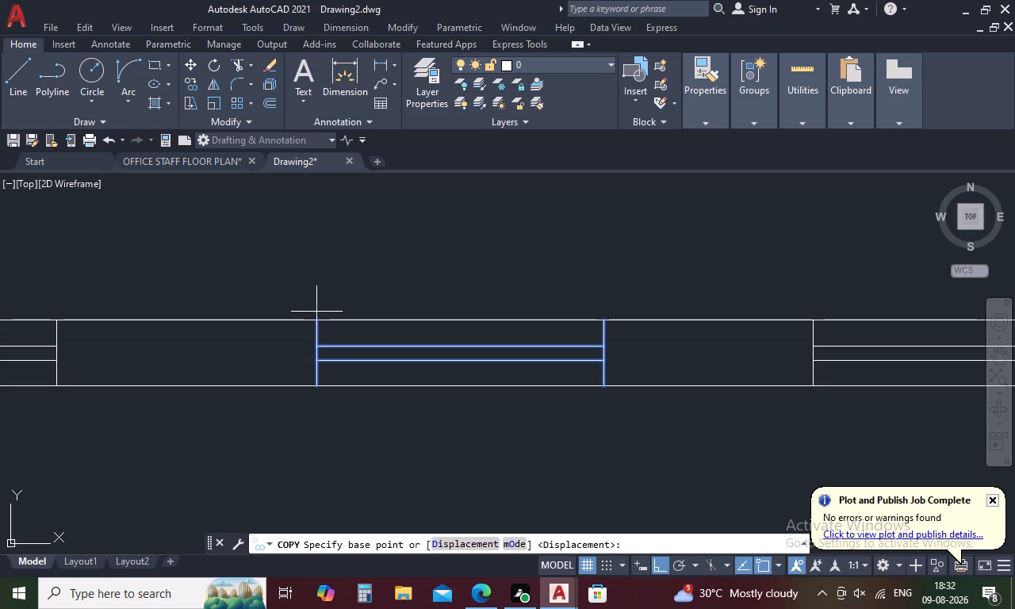
click(316, 316)
scroll(337, 248, down, 3)
middle_drag(337, 248, 341, 273)
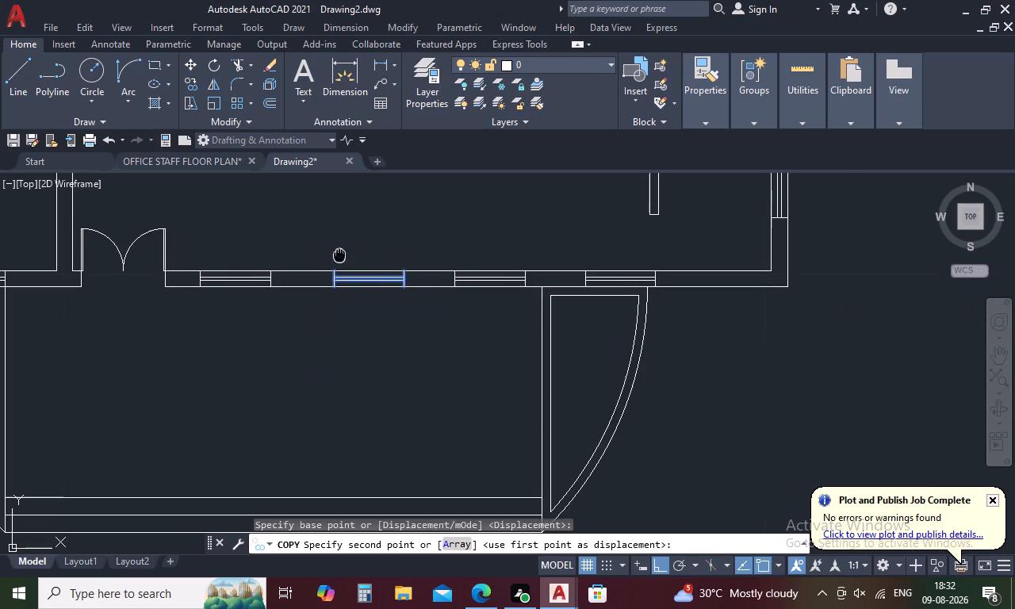
middle_drag(341, 273, 359, 446)
middle_drag(378, 256, 394, 485)
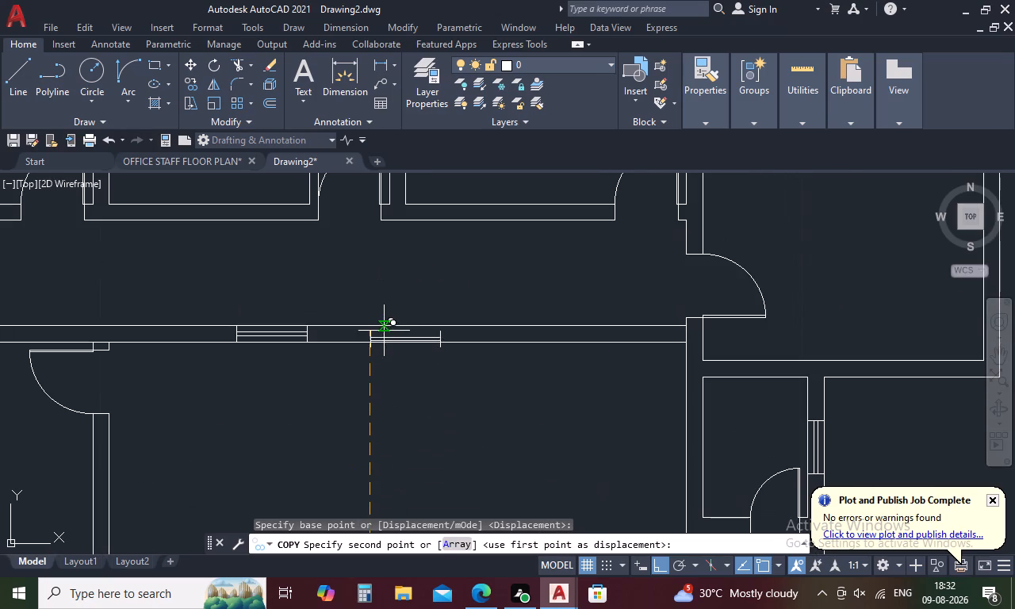
scroll(382, 328, up, 2)
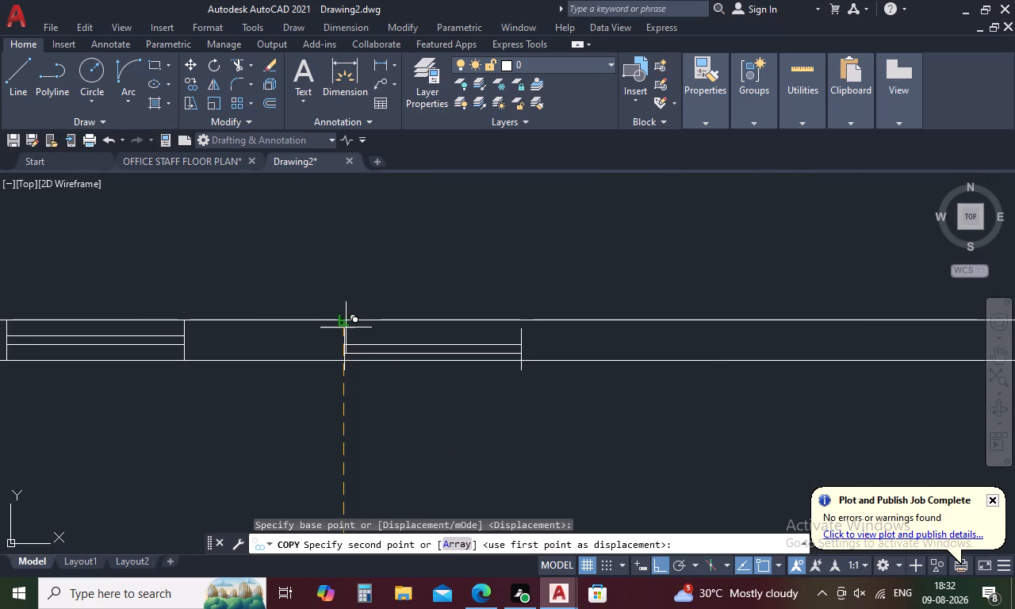
click(347, 321)
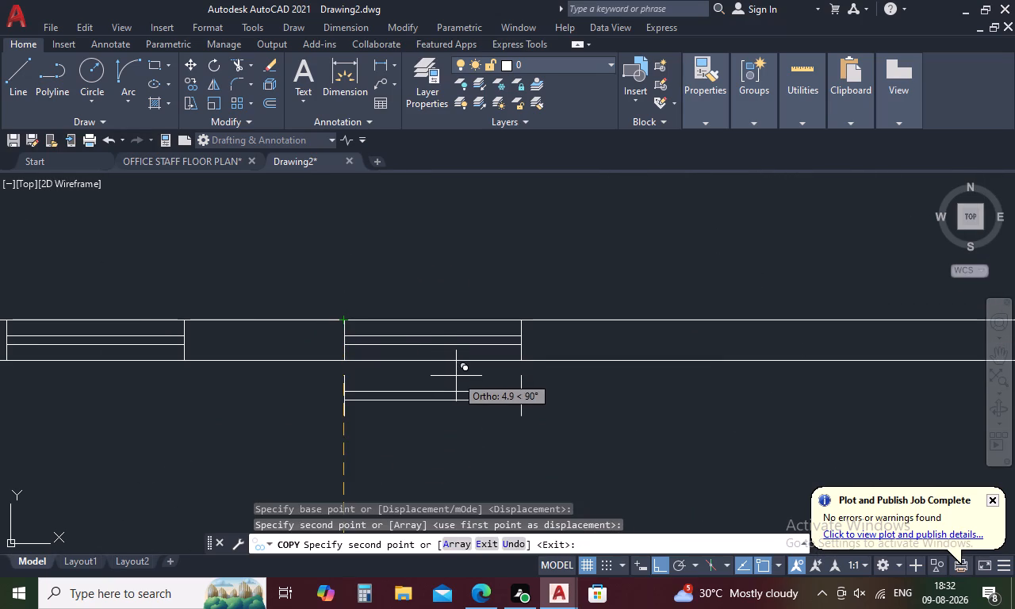
key(Escape)
Copy the third bottom-wall window right of the double door straight up into the corridor's lower wall.
scroll(456, 376, down, 3)
middle_drag(485, 419, 540, 281)
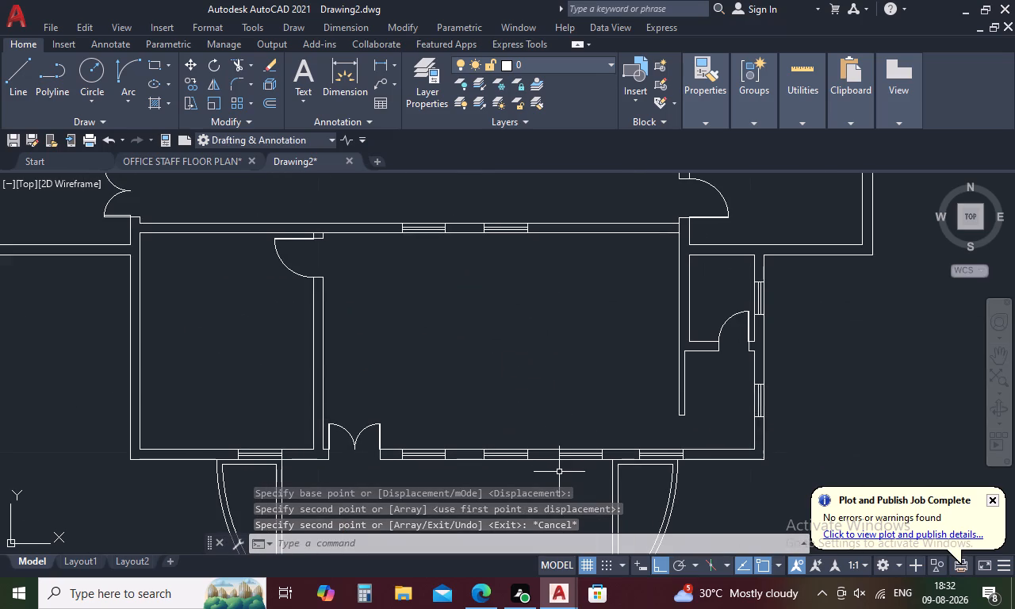
scroll(560, 471, up, 4)
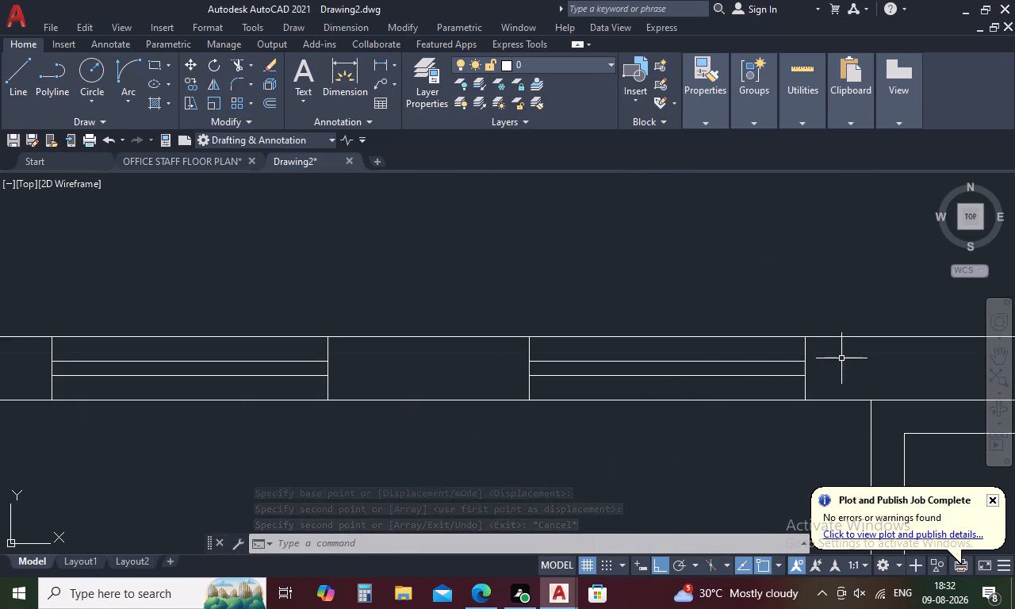
drag(841, 359, 520, 352)
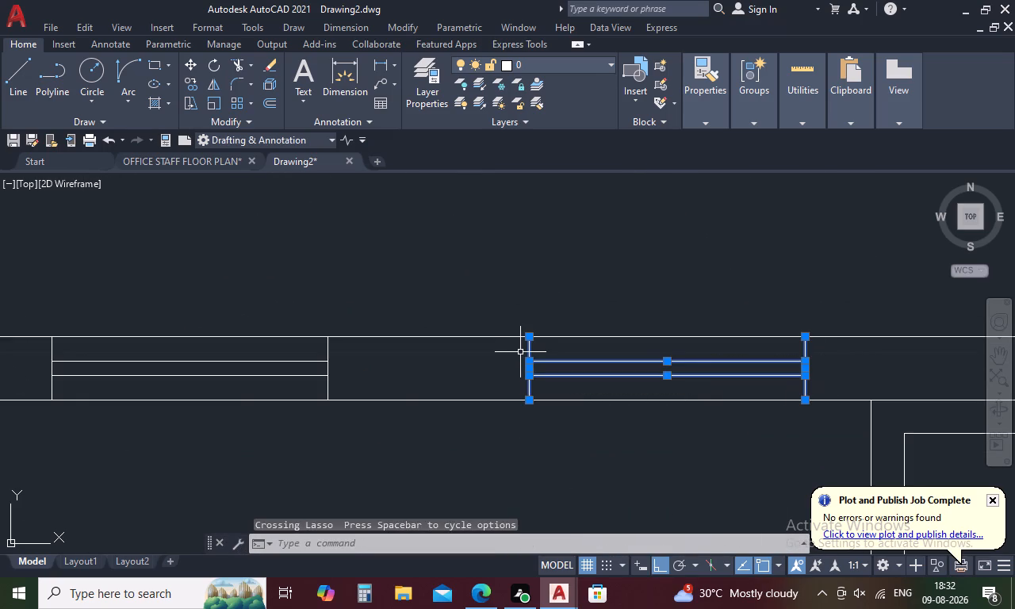
right_click(520, 354)
click(566, 343)
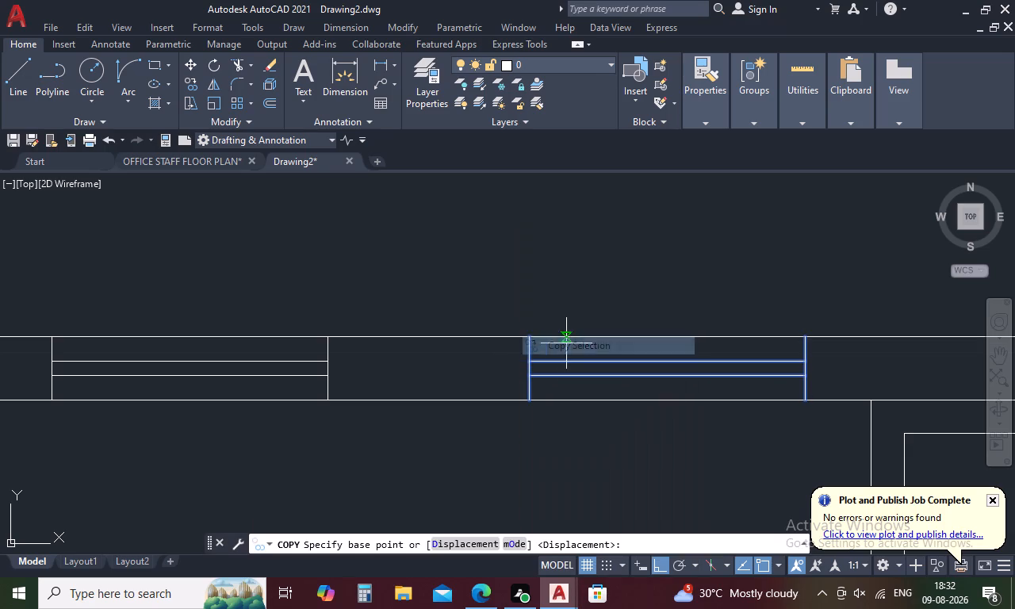
click(530, 336)
scroll(525, 288, down, 3)
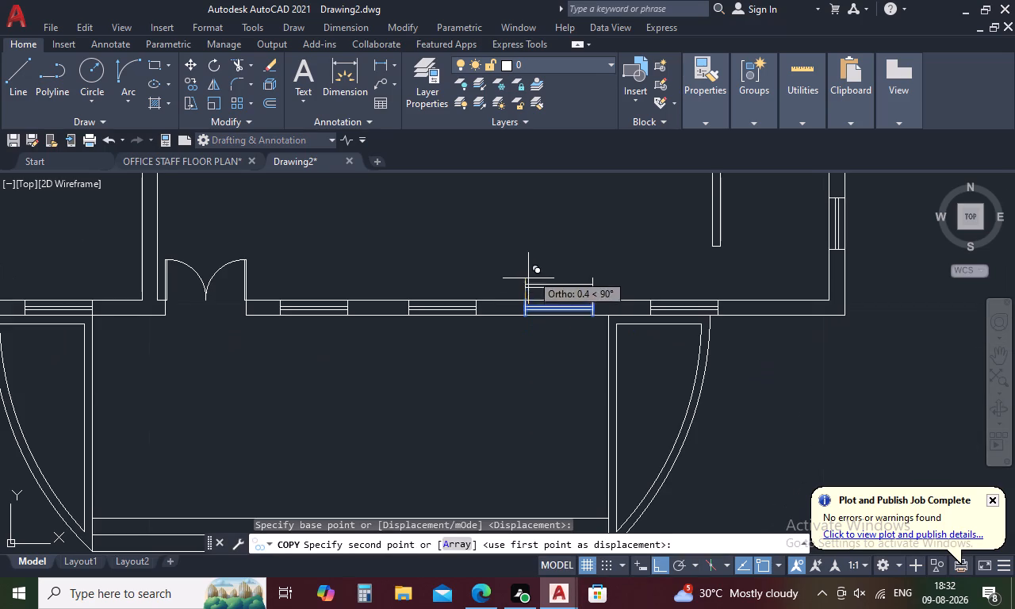
middle_drag(534, 266, 541, 390)
middle_drag(542, 147, 542, 338)
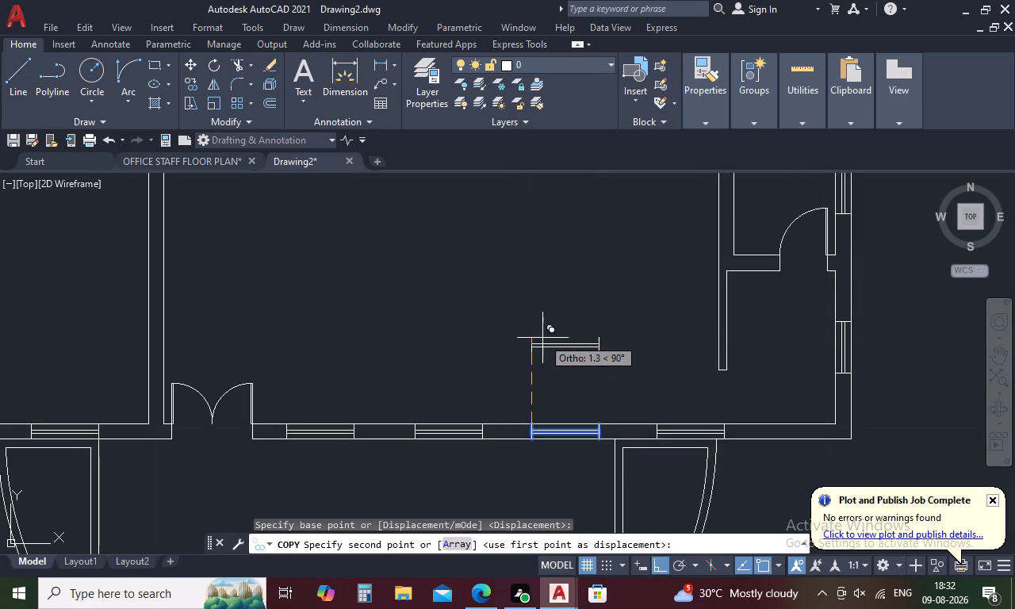
middle_drag(543, 259, 542, 423)
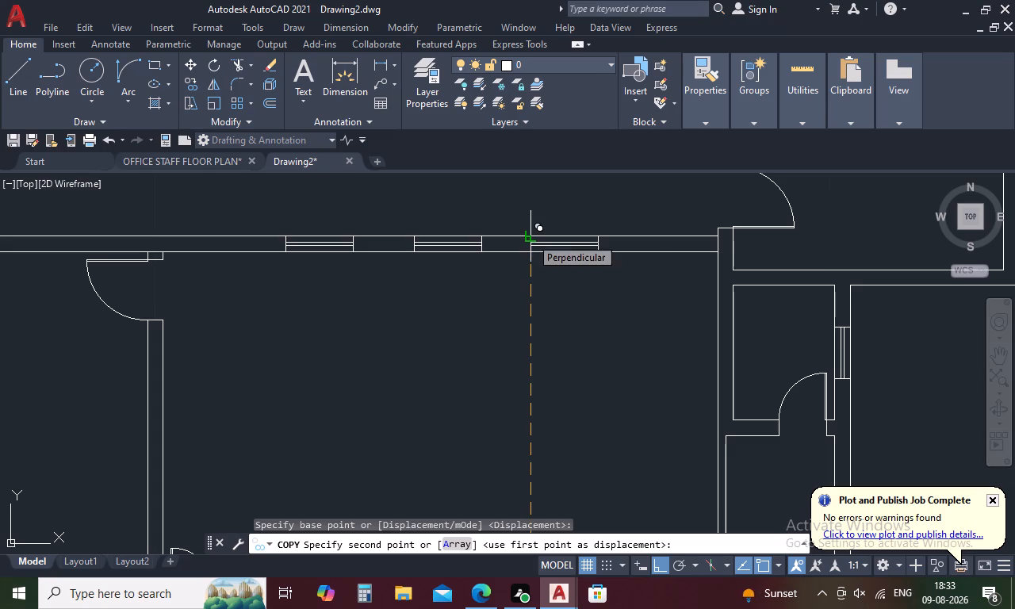
click(530, 237)
scroll(592, 292, down, 2)
middle_drag(613, 369, 607, 308)
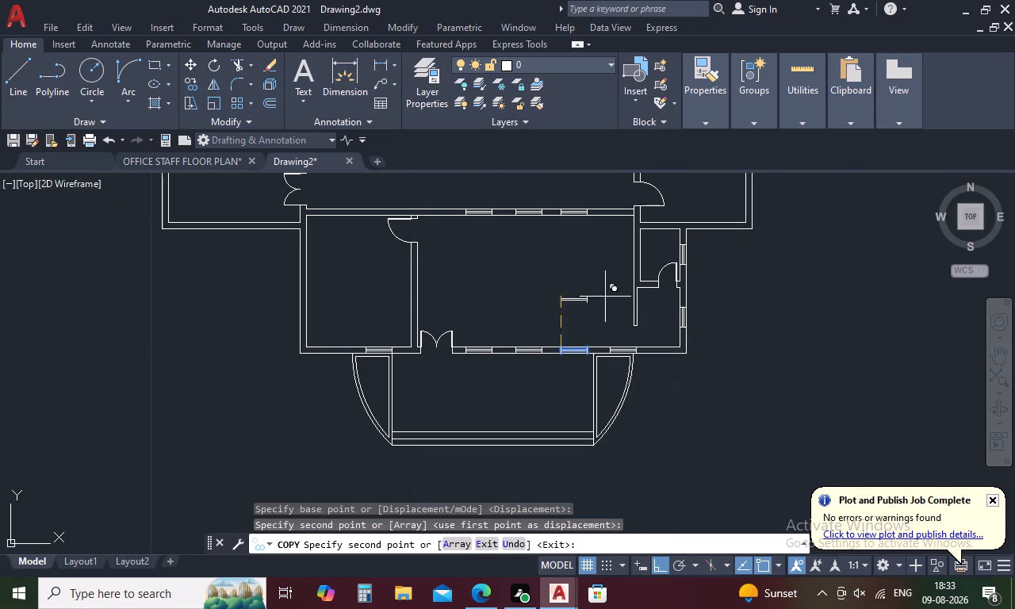
key(Escape)
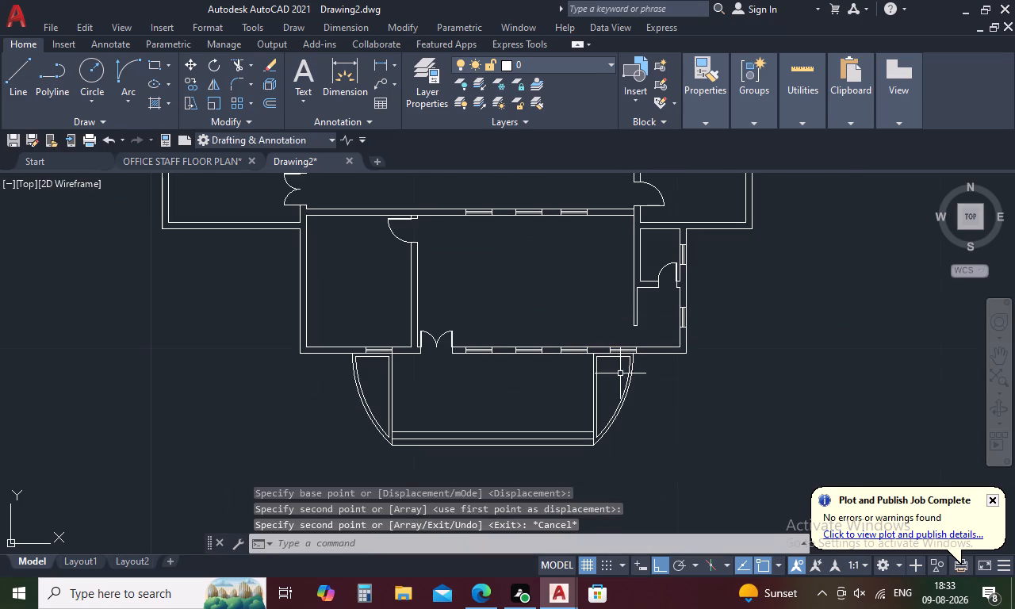
Copy the fourth bottom-wall window right of the double door into the corridor's lower wall, with its right end at the wall's right corner.
scroll(611, 350, up, 6)
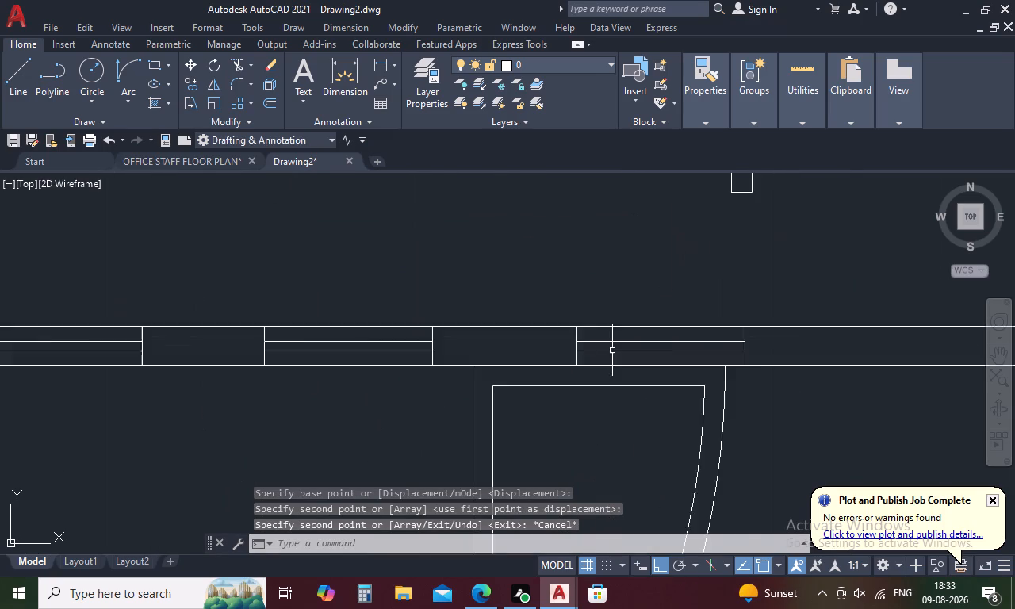
drag(837, 355, 610, 364)
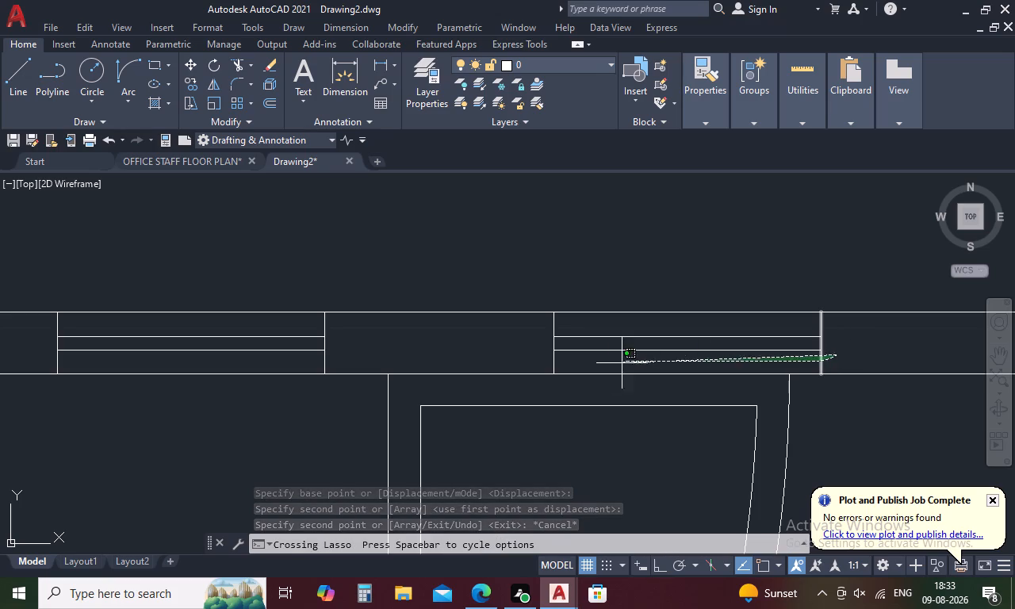
drag(610, 364, 536, 327)
right_click(536, 327)
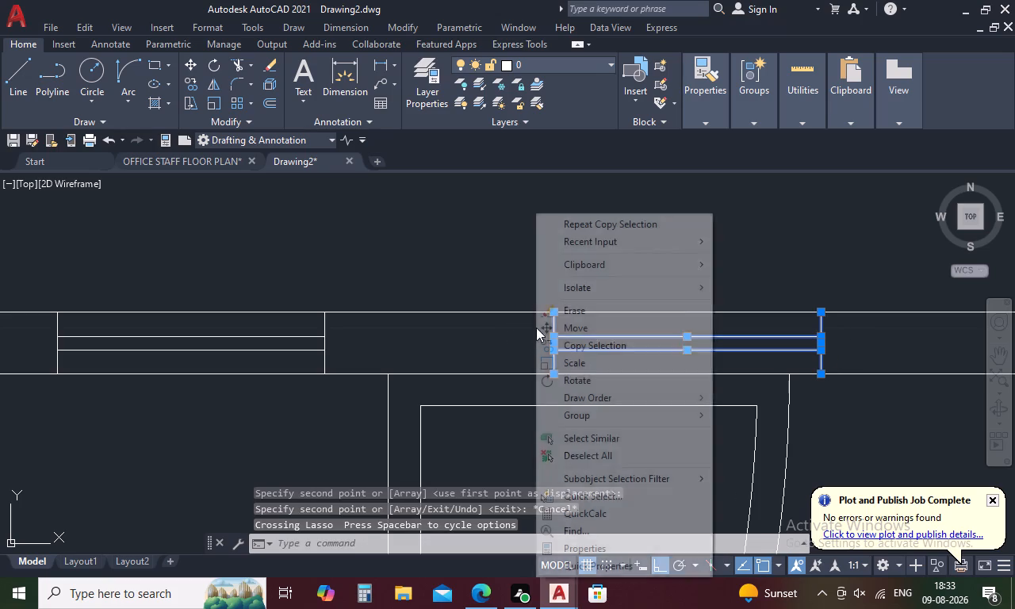
click(580, 347)
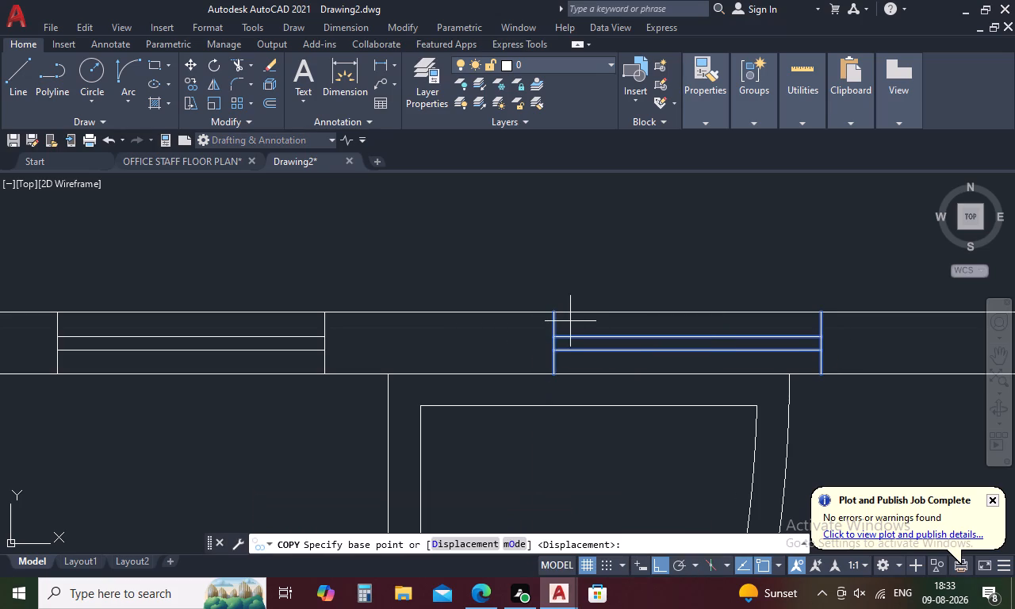
click(822, 314)
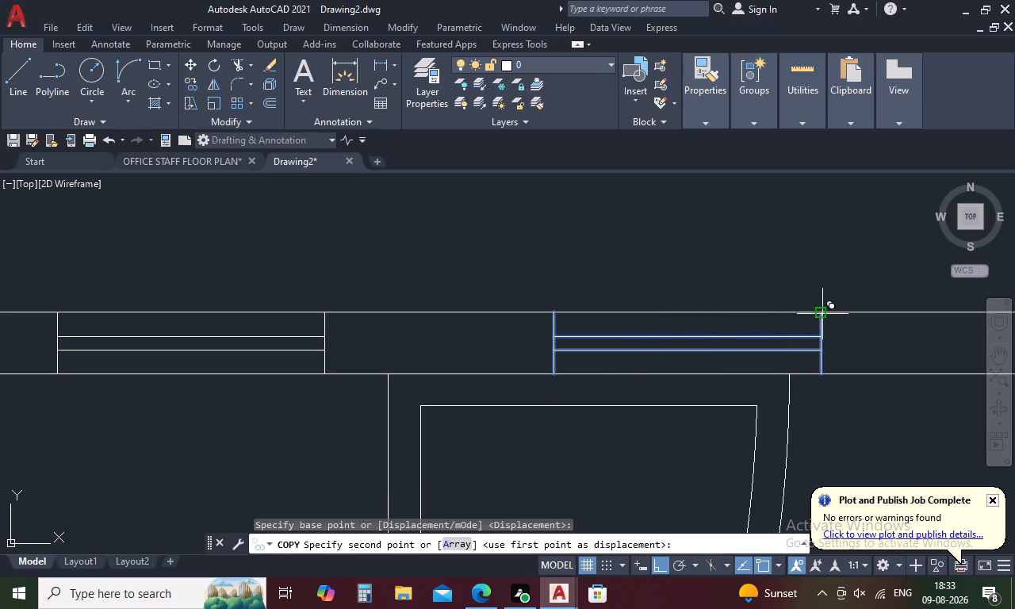
scroll(688, 270, down, 3)
middle_drag(678, 259, 678, 462)
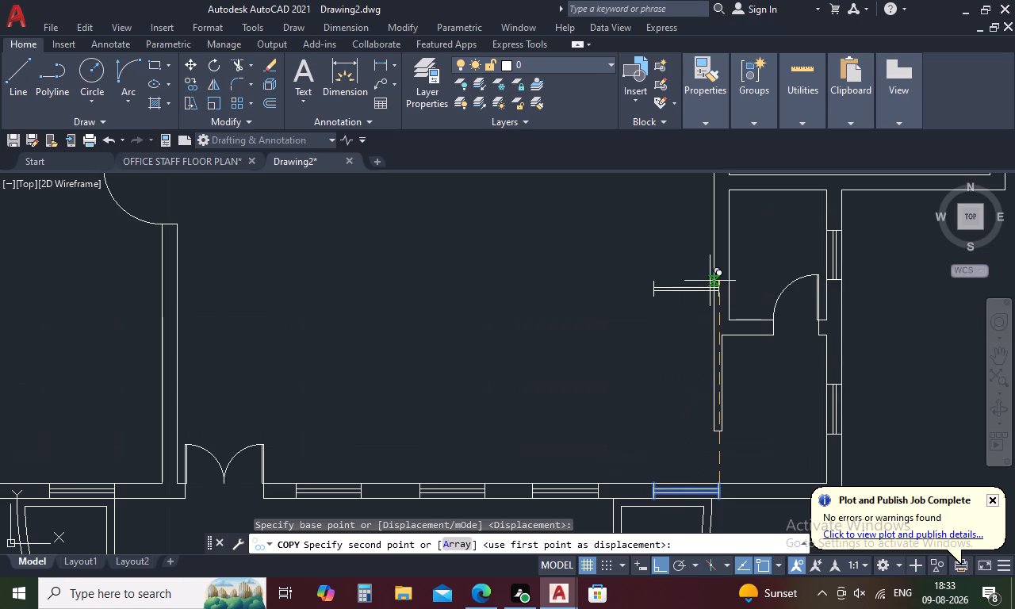
middle_drag(710, 258, 695, 418)
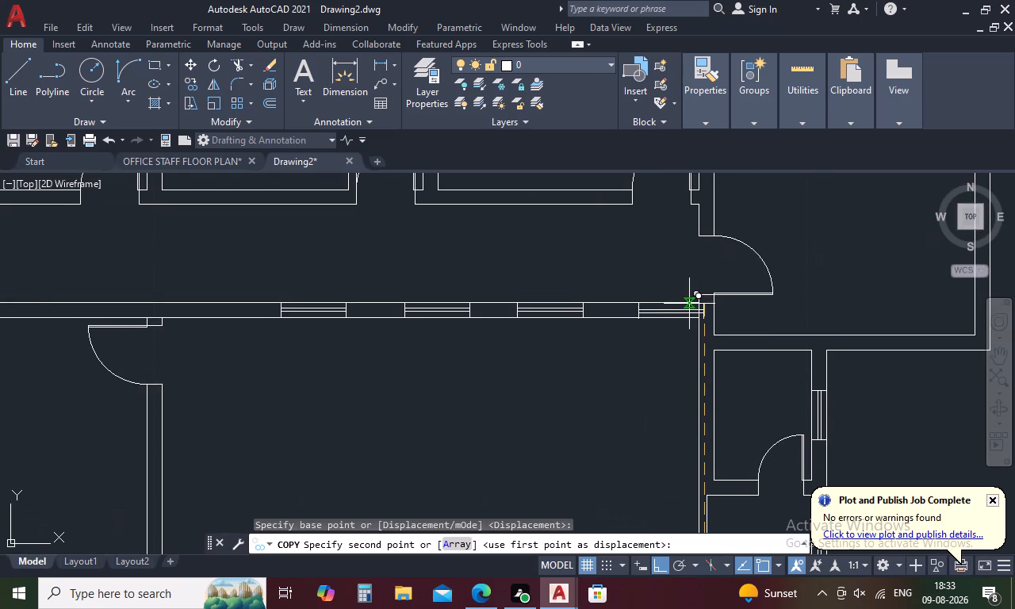
scroll(689, 302, up, 3)
click(709, 309)
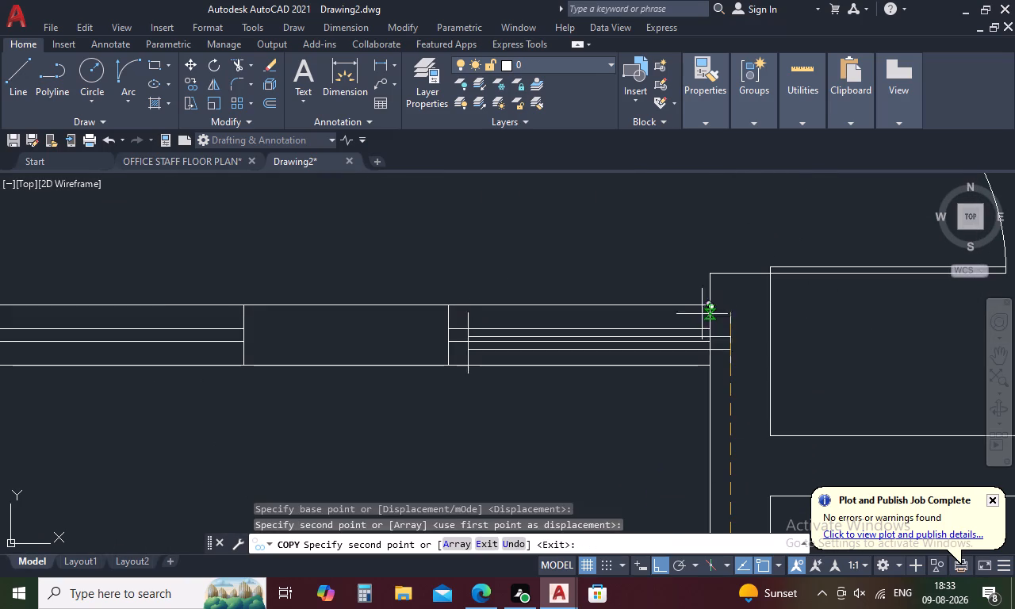
key(Escape)
Copy the two jamb lines of the bottom-wall double door straight up into the corridor's lower wall.
scroll(665, 362, down, 2)
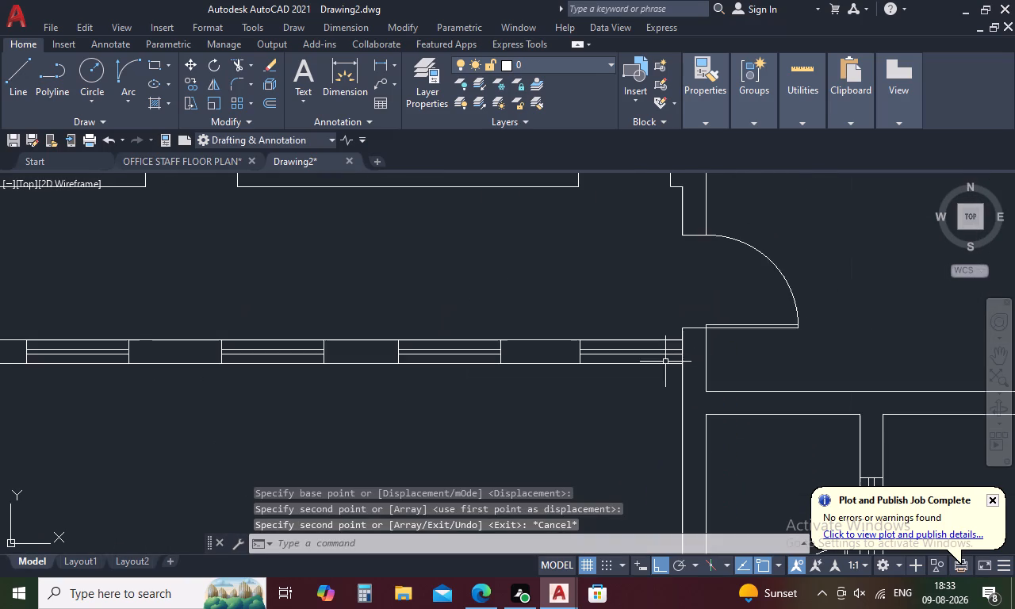
scroll(656, 404, down, 2)
middle_drag(645, 423, 664, 350)
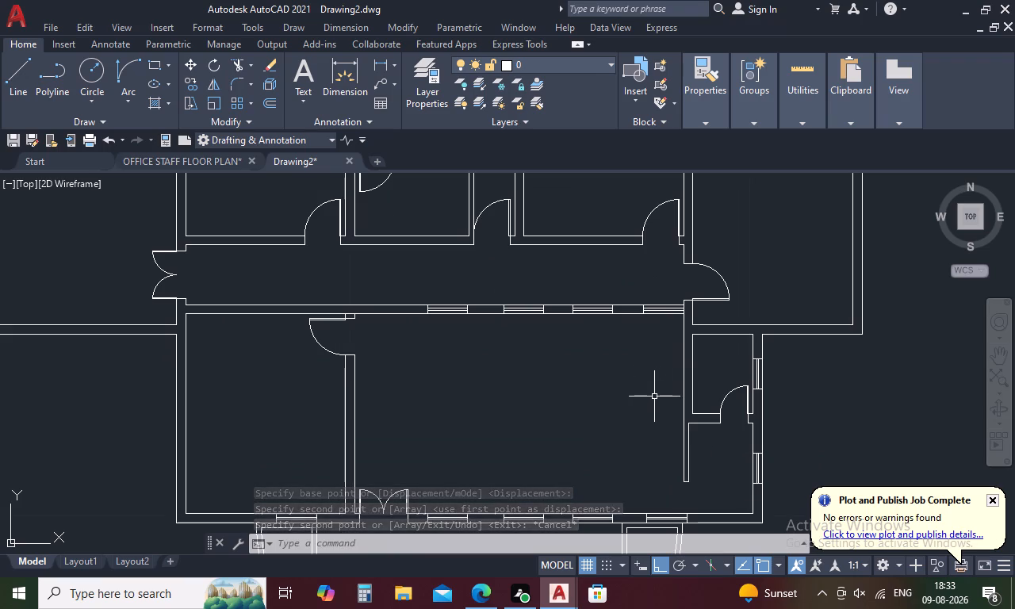
scroll(641, 390, down, 1)
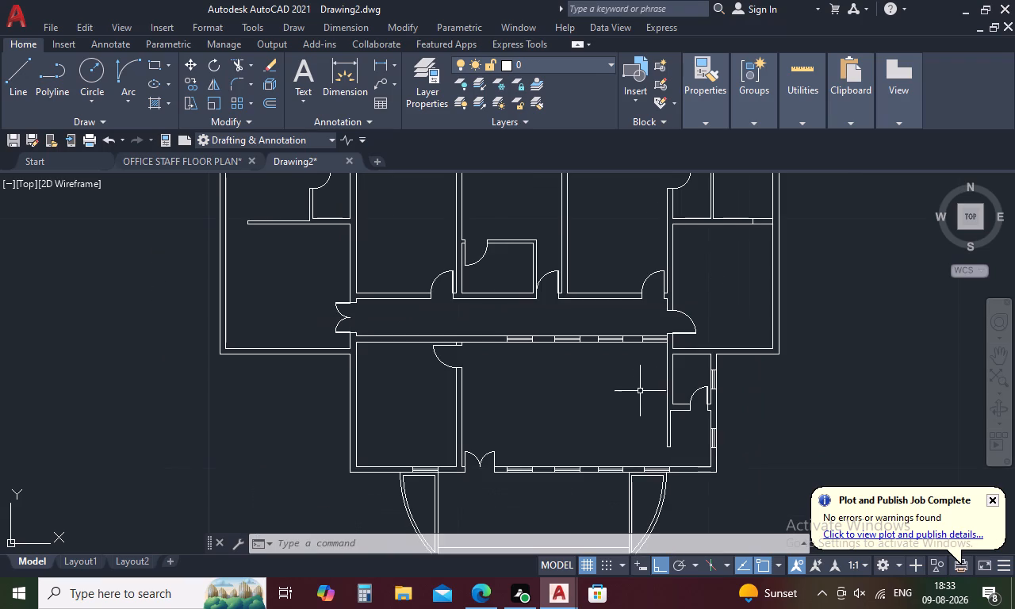
middle_drag(628, 423, 639, 372)
scroll(476, 418, up, 3)
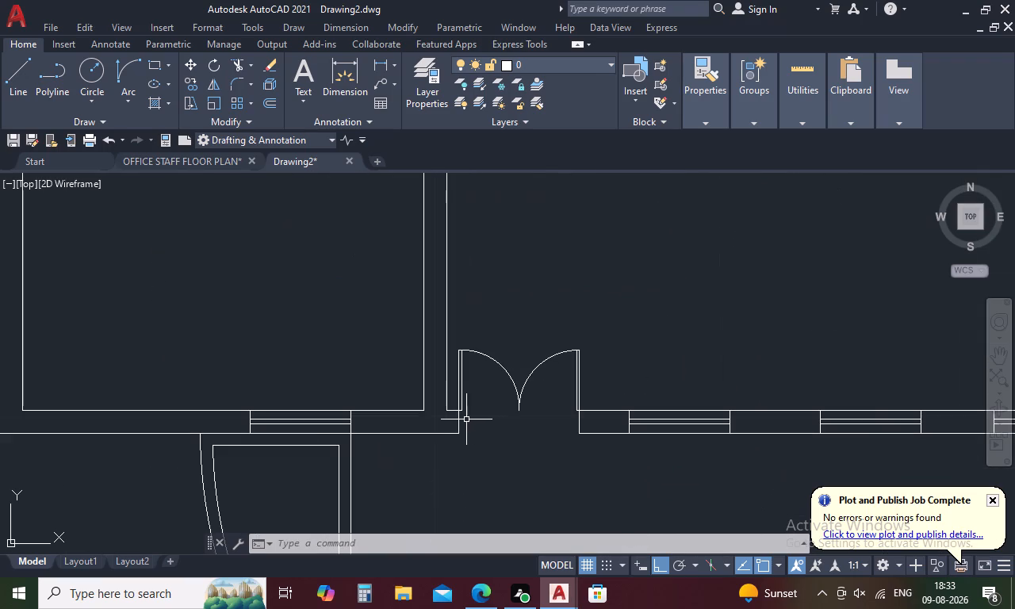
click(458, 420)
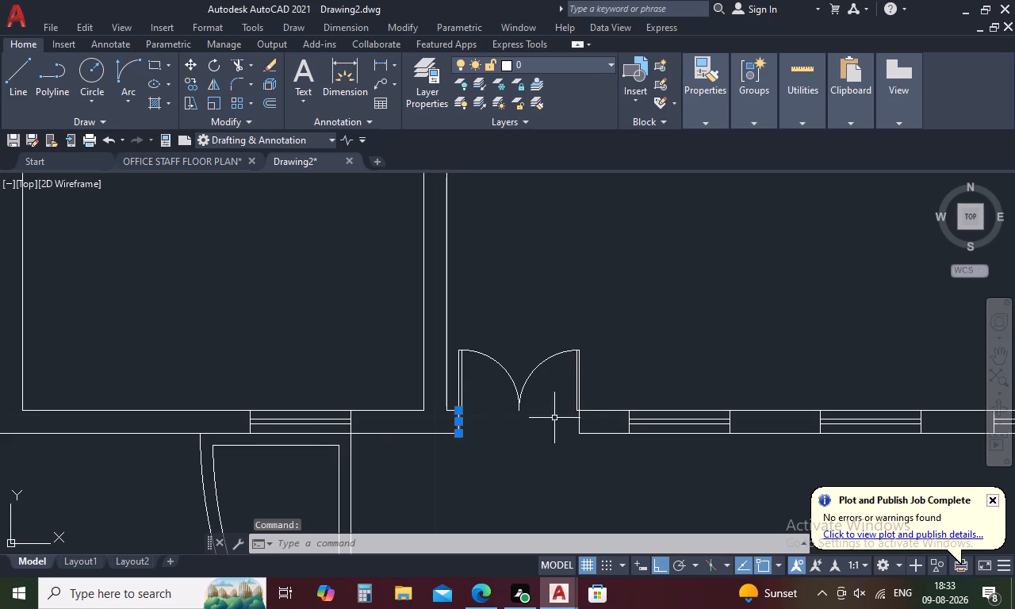
click(580, 419)
right_click(547, 437)
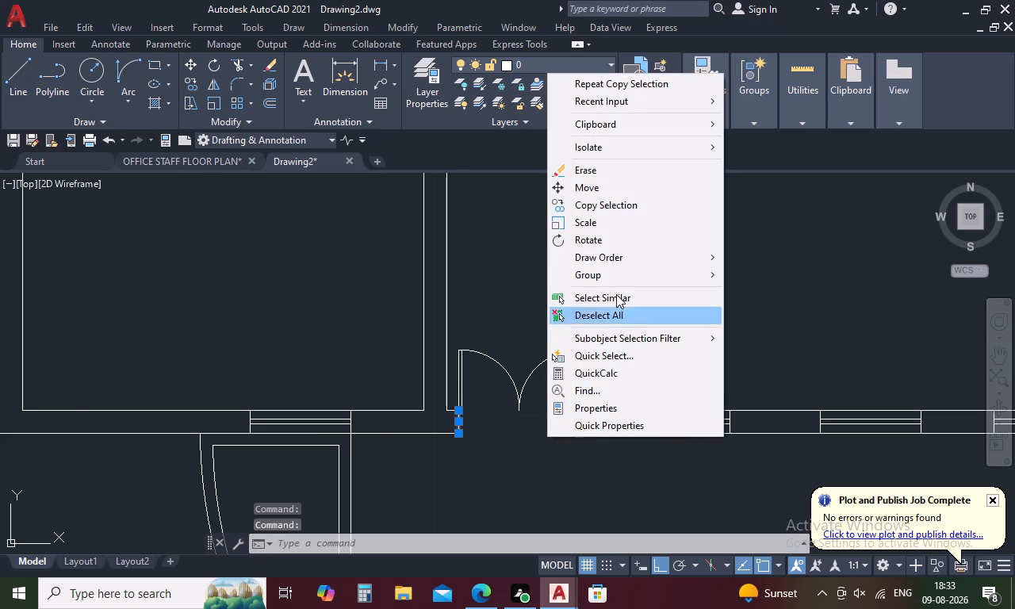
click(632, 205)
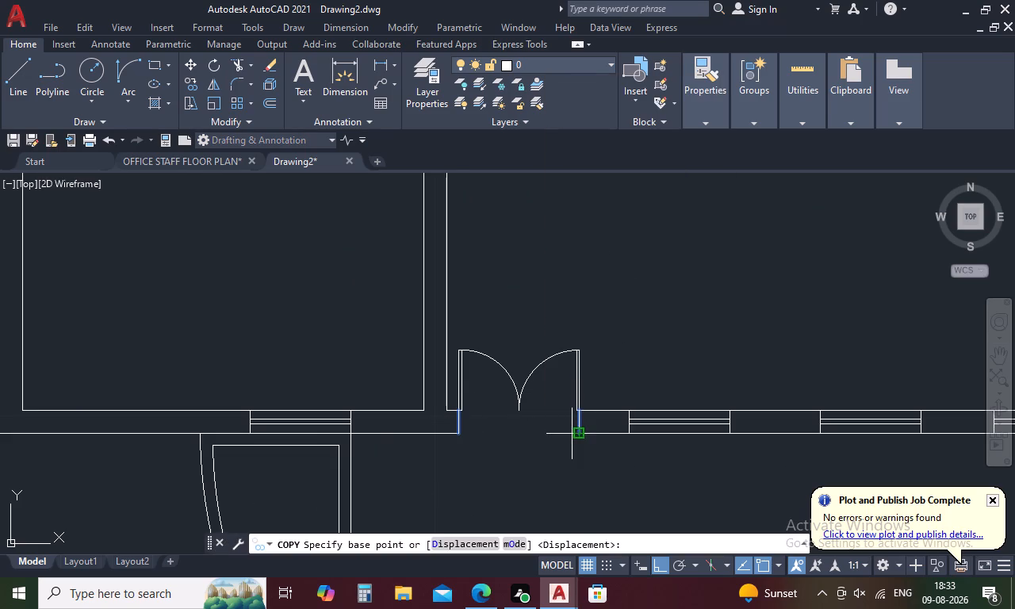
click(580, 434)
middle_drag(577, 296, 577, 385)
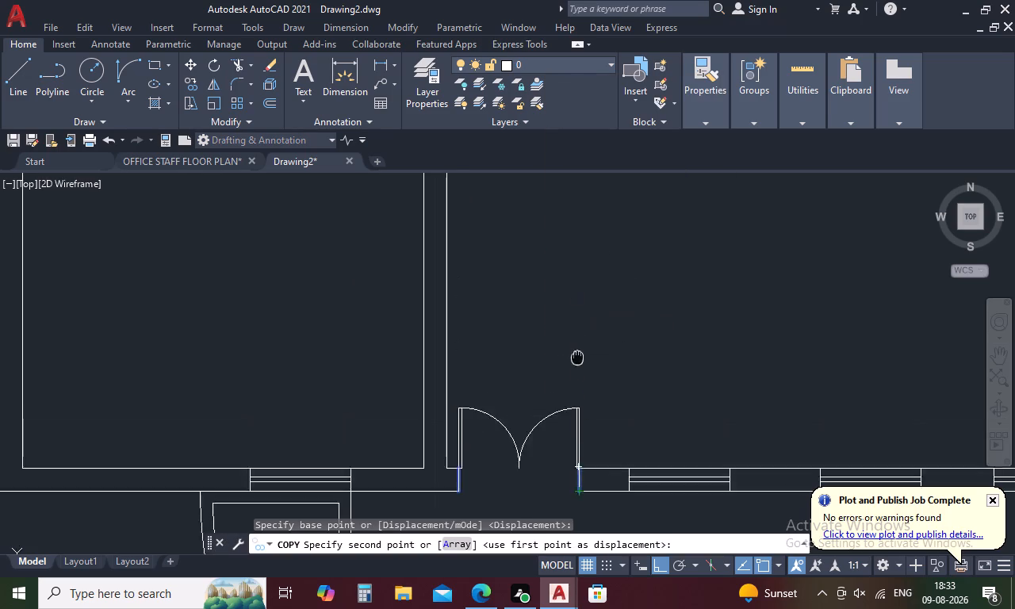
middle_drag(577, 385, 574, 496)
middle_drag(585, 285, 584, 479)
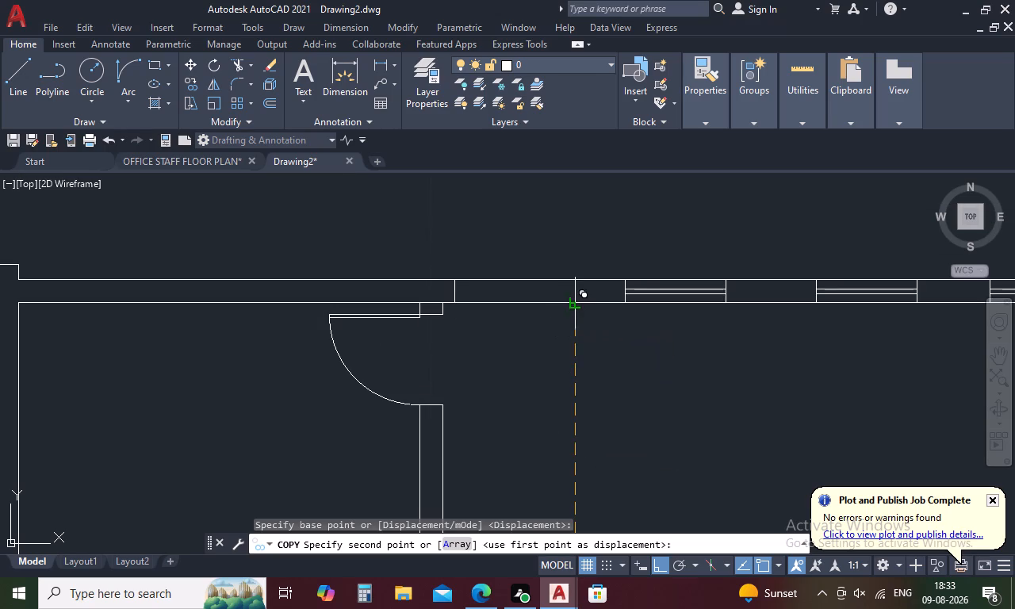
scroll(567, 302, up, 2)
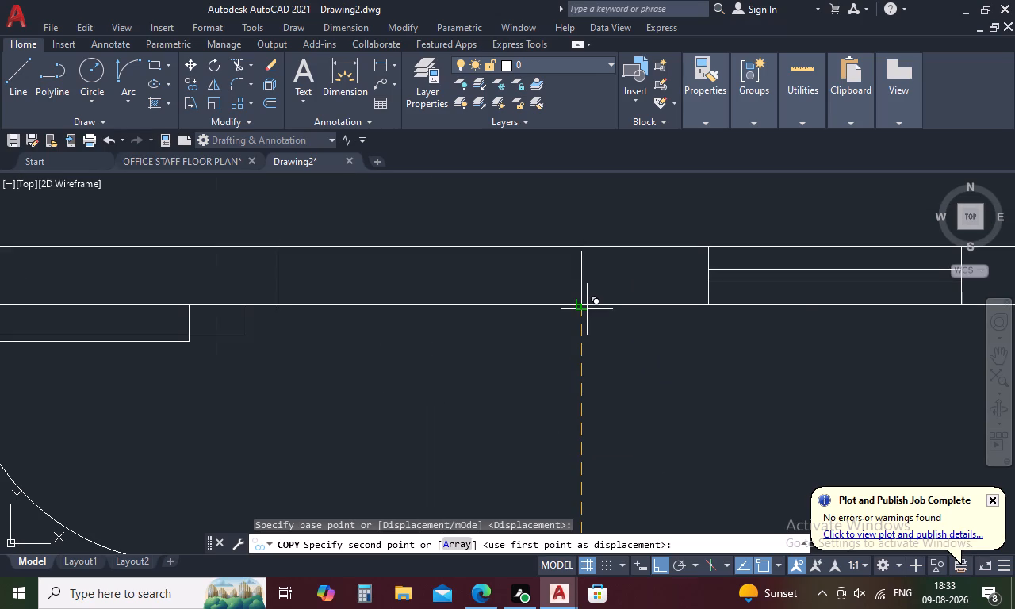
click(580, 305)
key(Escape)
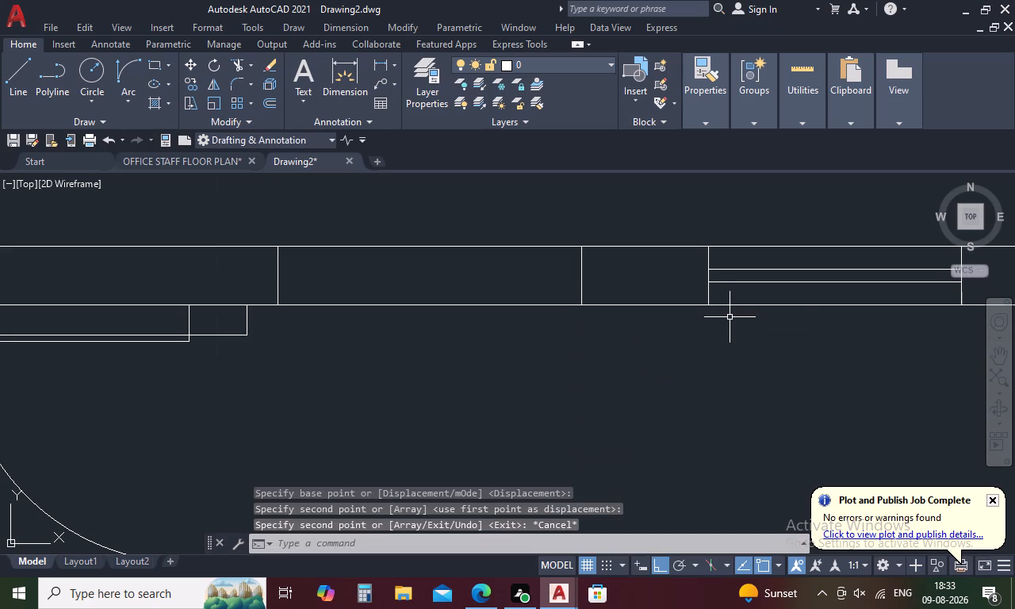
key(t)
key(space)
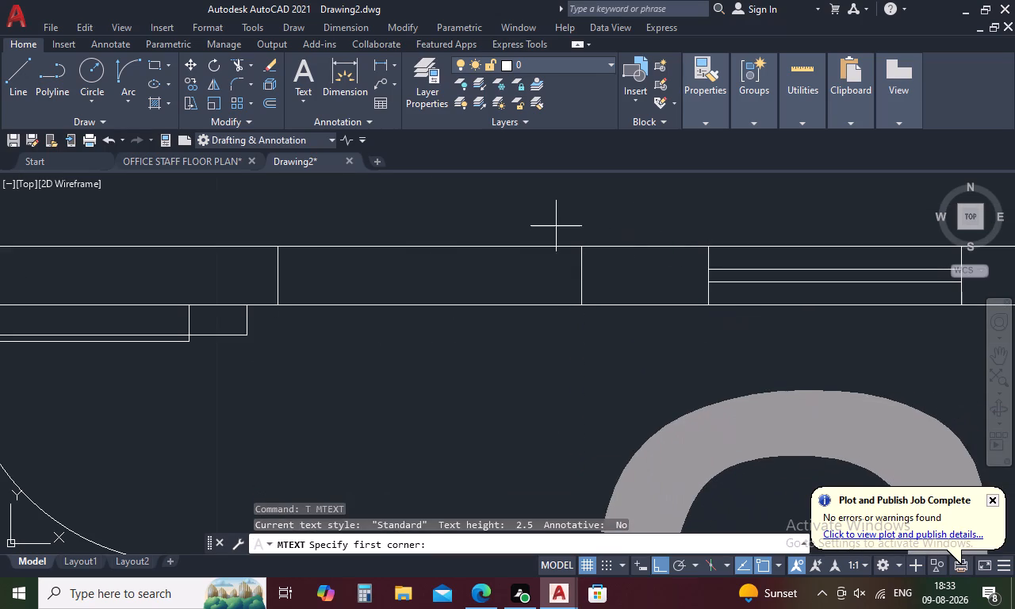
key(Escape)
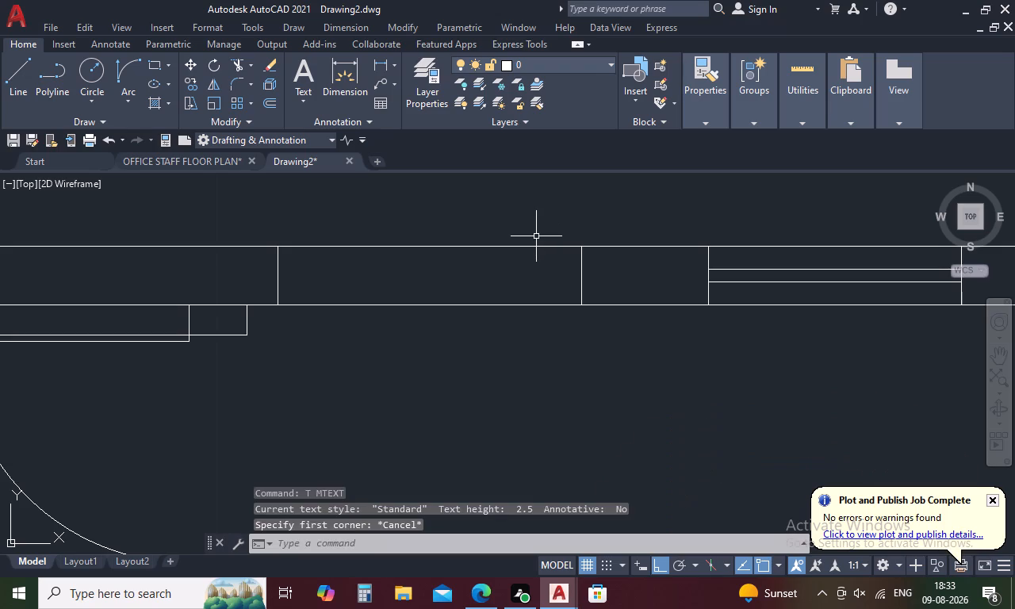
Trim both lines of the corridor's lower wall between the two copied jamb lines to open a doorway.
text(TR)
key(space)
drag(519, 233, 481, 347)
scroll(481, 345, down, 3)
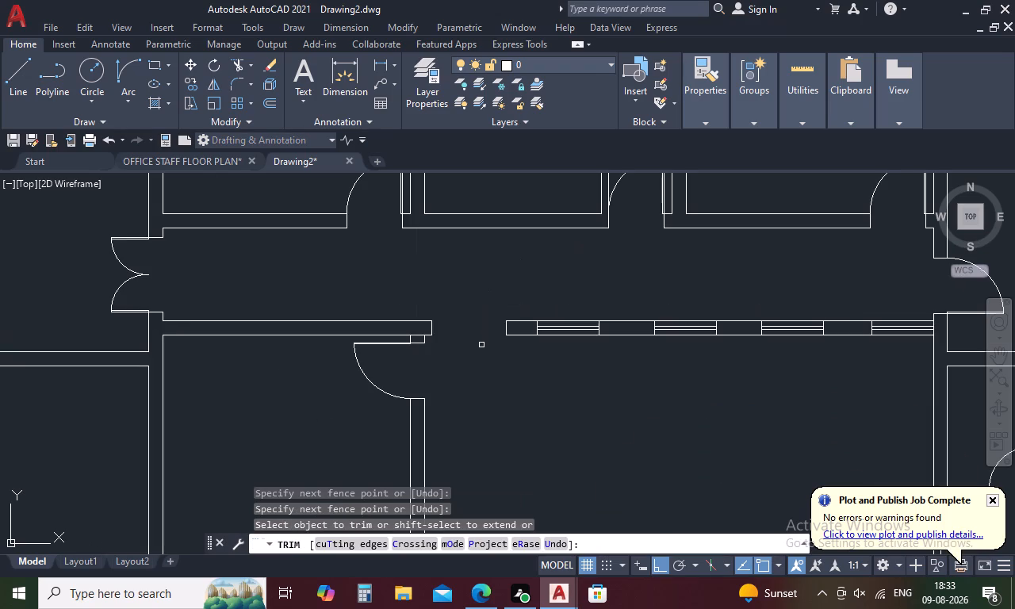
middle_drag(554, 388, 540, 346)
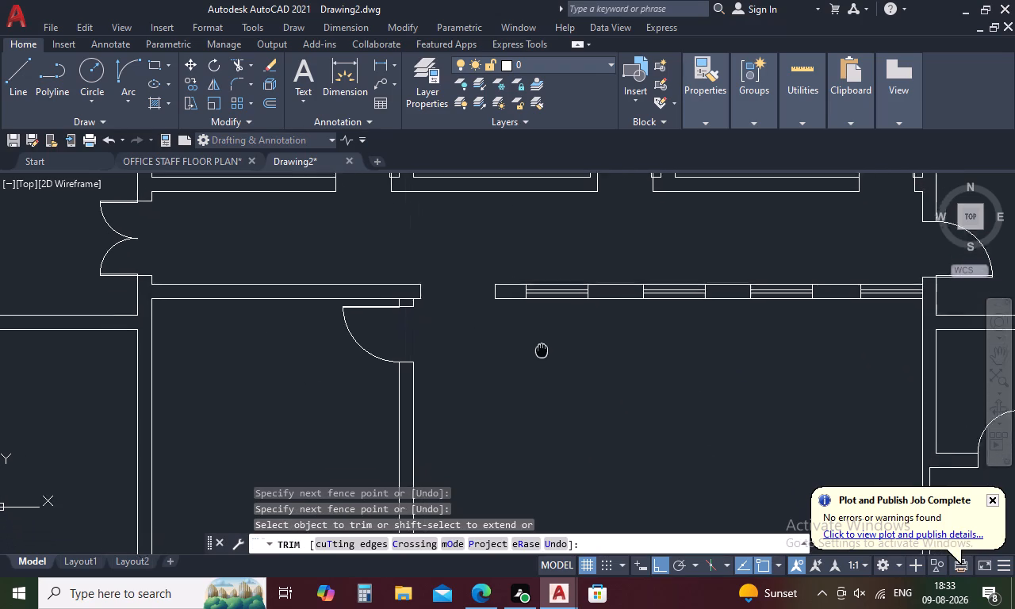
middle_drag(540, 346, 526, 327)
scroll(525, 327, down, 2)
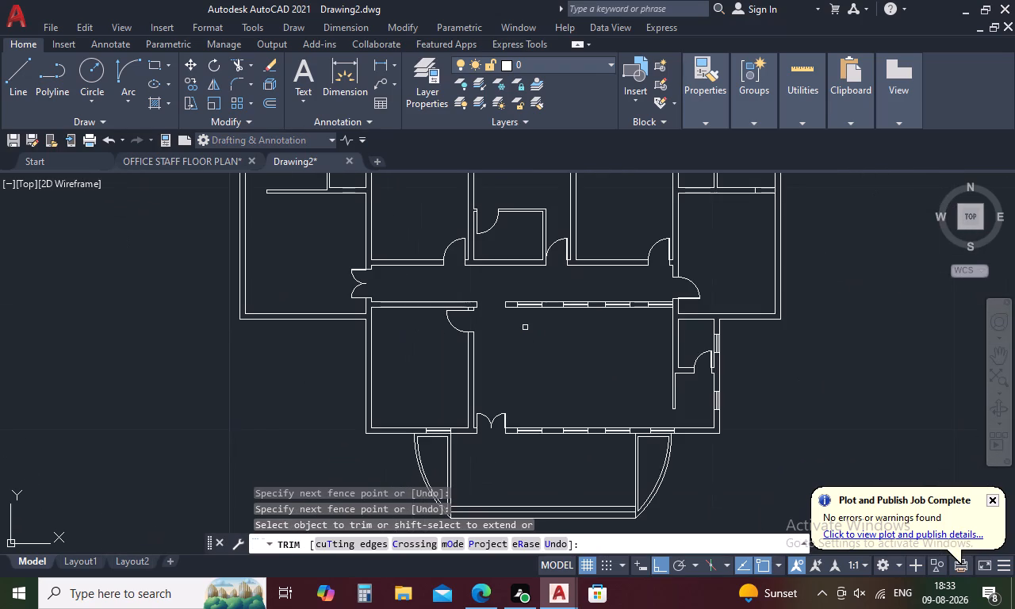
key(Escape)
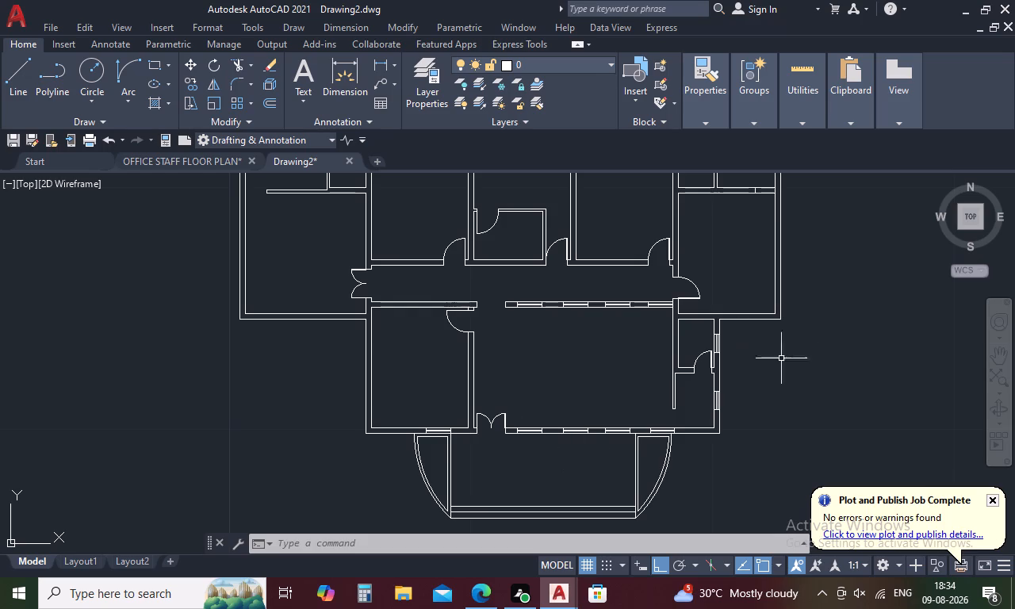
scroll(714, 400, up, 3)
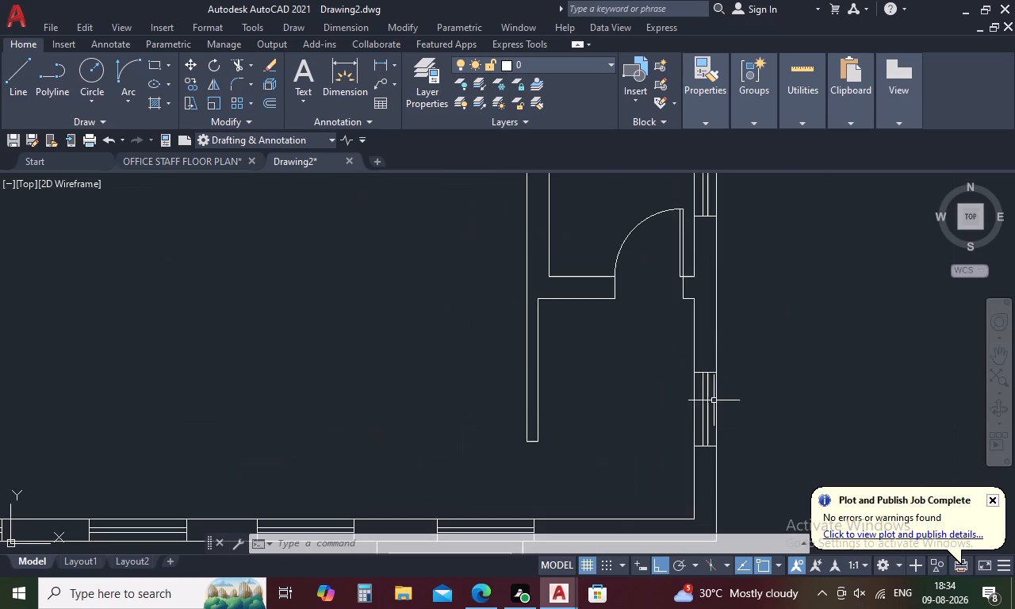
Copy the lower side room's window from its right wall into the large right room's outer wall, near the bottom corner.
scroll(697, 409, up, 4)
drag(769, 325, 695, 429)
scroll(694, 420, down, 3)
scroll(677, 480, up, 3)
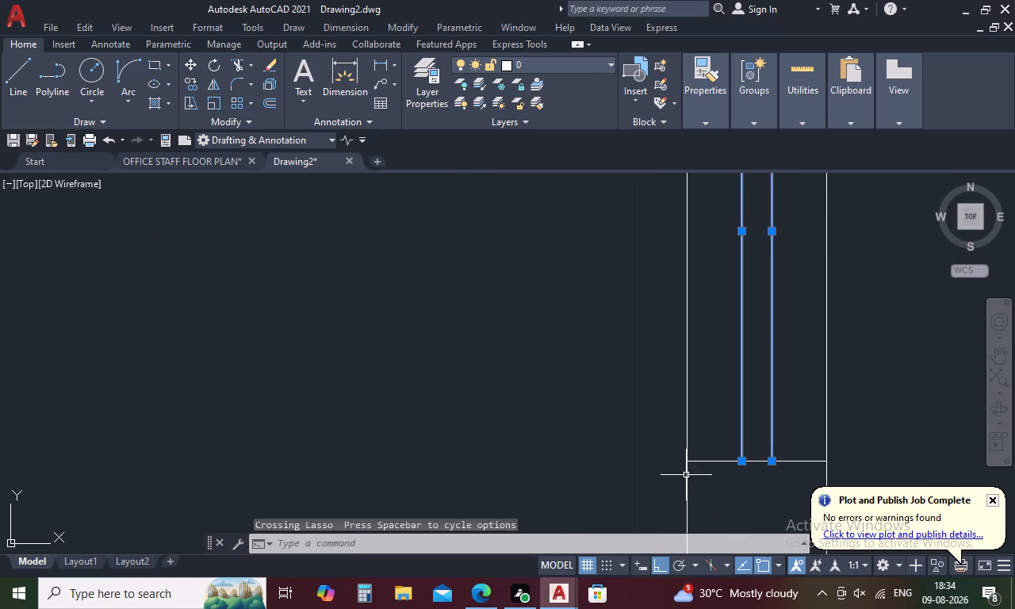
click(706, 462)
scroll(716, 414, down, 3)
scroll(716, 305, up, 3)
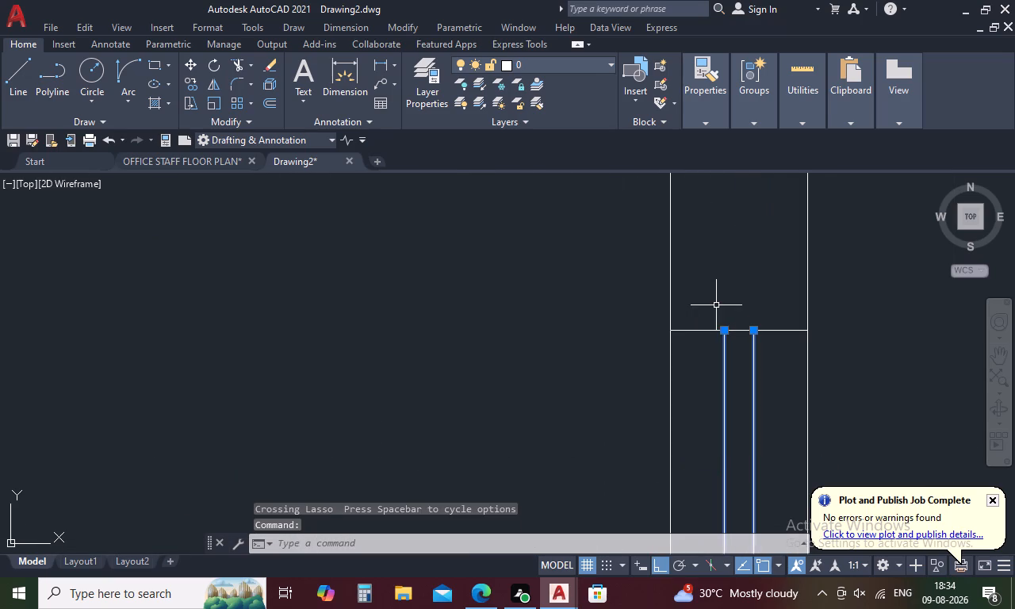
click(703, 329)
right_click(703, 355)
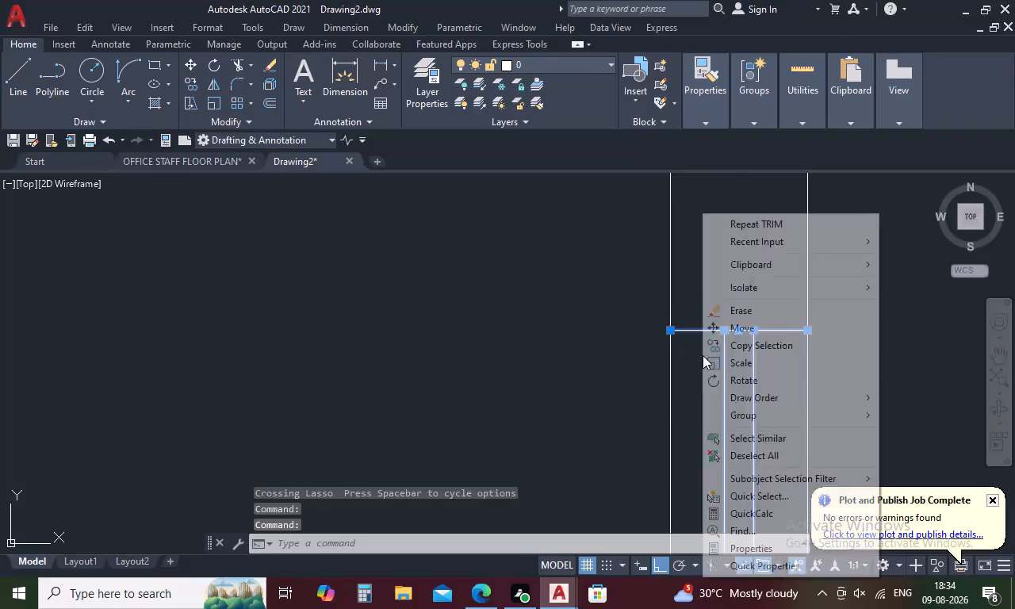
click(745, 346)
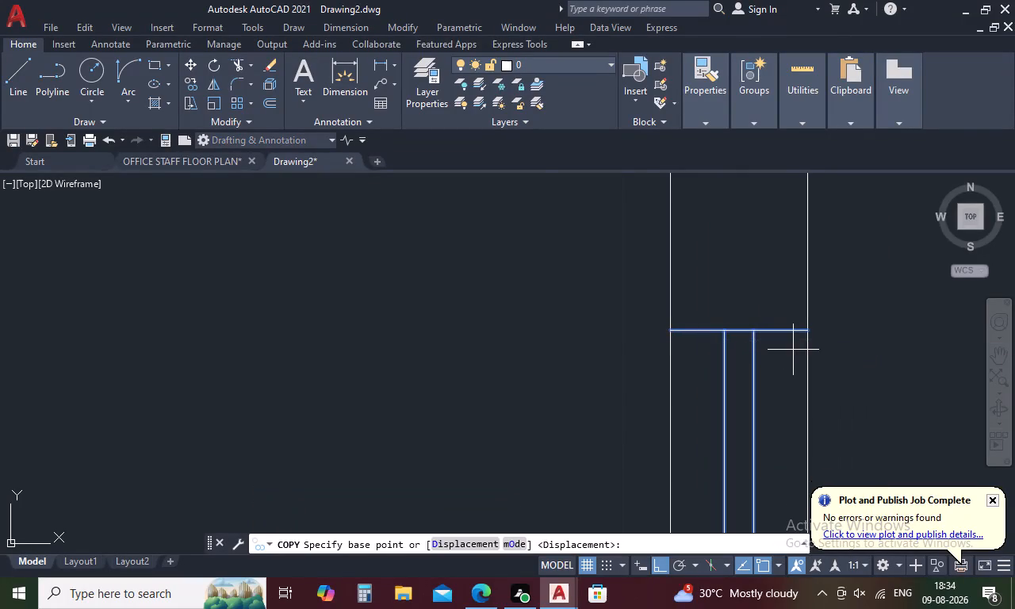
scroll(794, 350, down, 3)
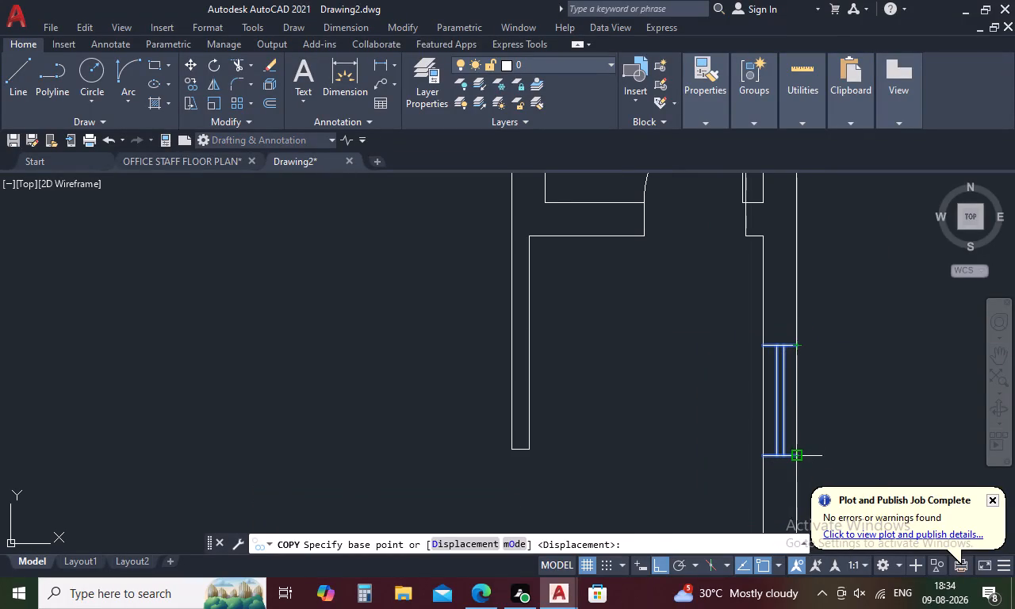
click(797, 450)
scroll(845, 350, down, 3)
middle_drag(893, 289, 721, 427)
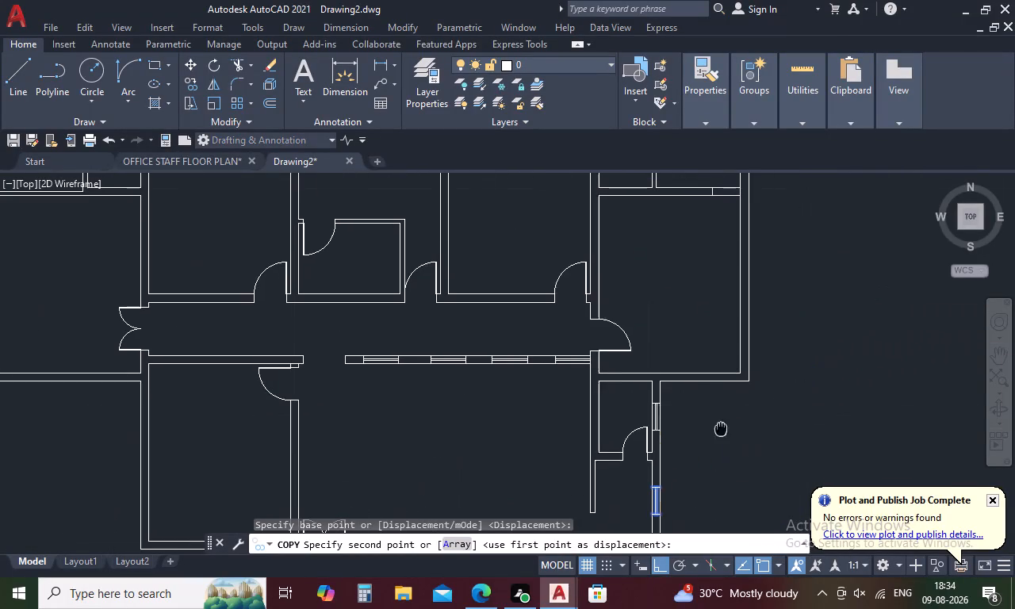
scroll(753, 359, up, 2)
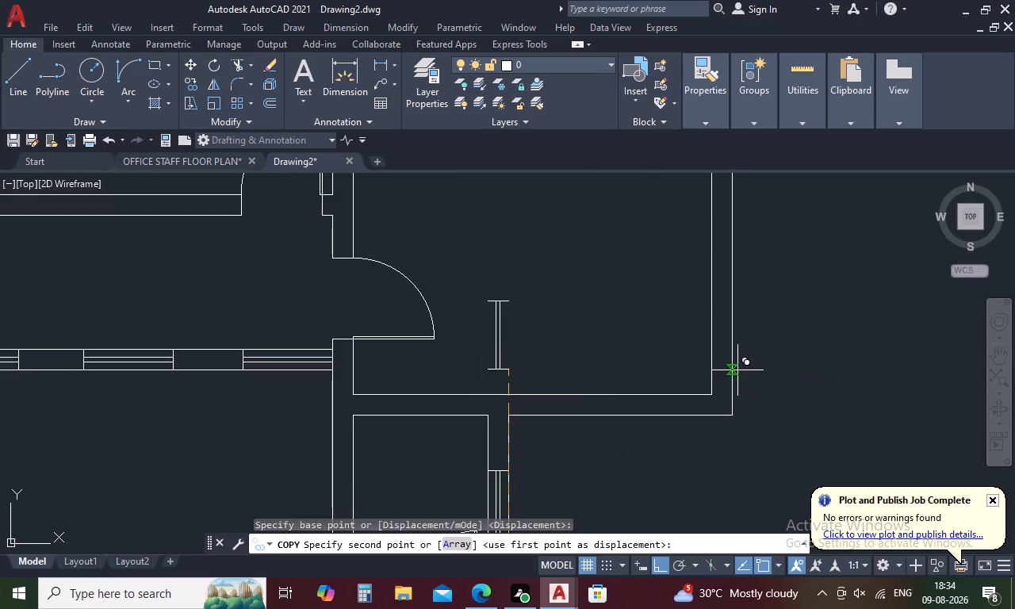
click(732, 371)
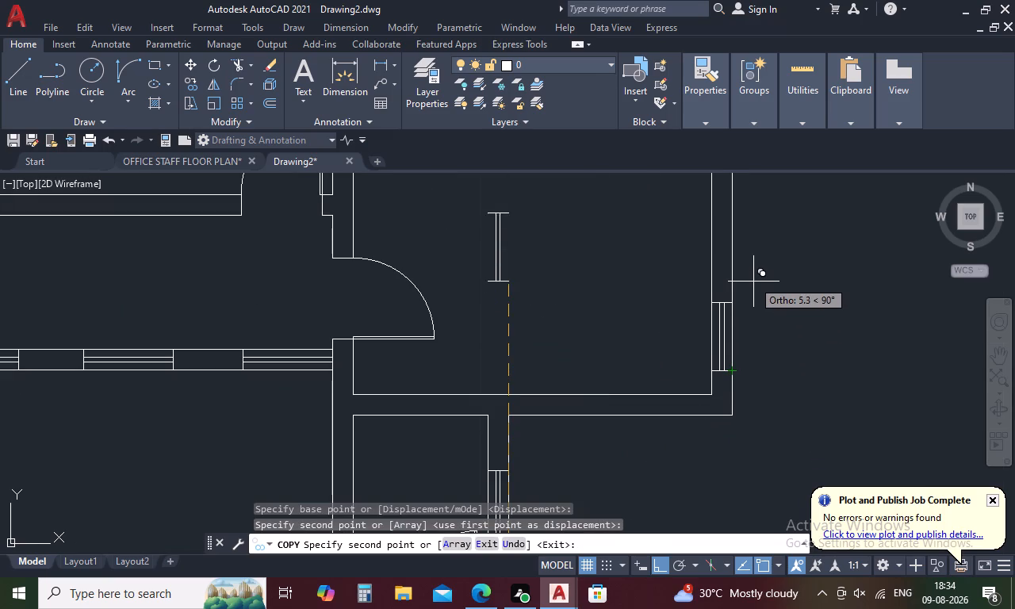
key(Escape)
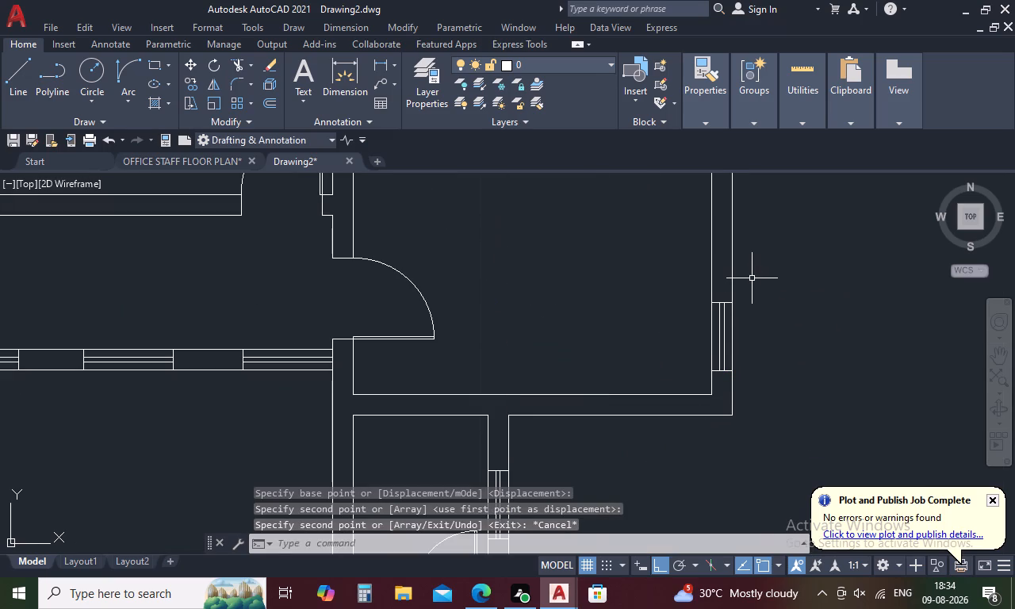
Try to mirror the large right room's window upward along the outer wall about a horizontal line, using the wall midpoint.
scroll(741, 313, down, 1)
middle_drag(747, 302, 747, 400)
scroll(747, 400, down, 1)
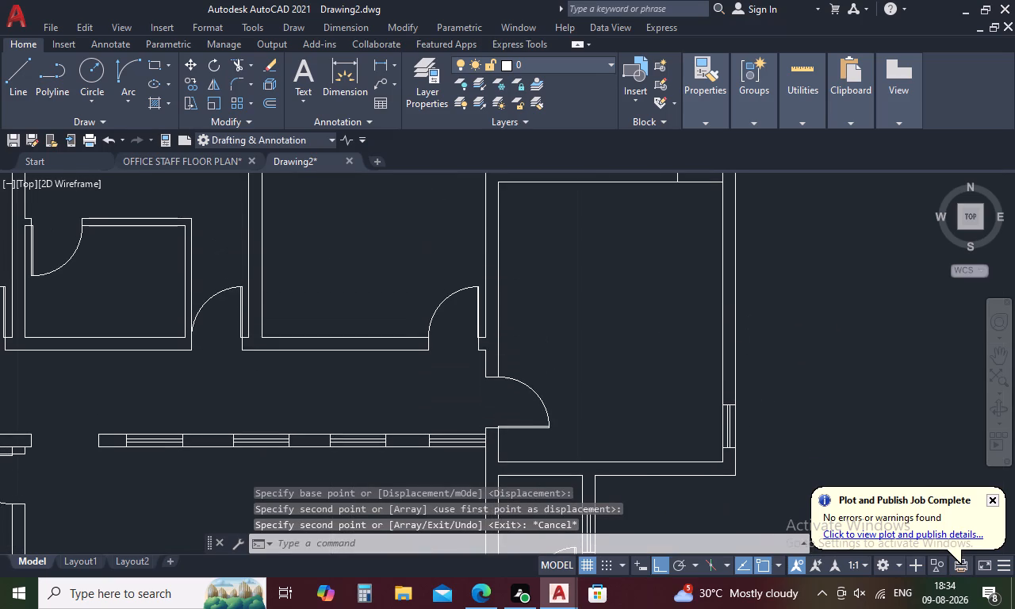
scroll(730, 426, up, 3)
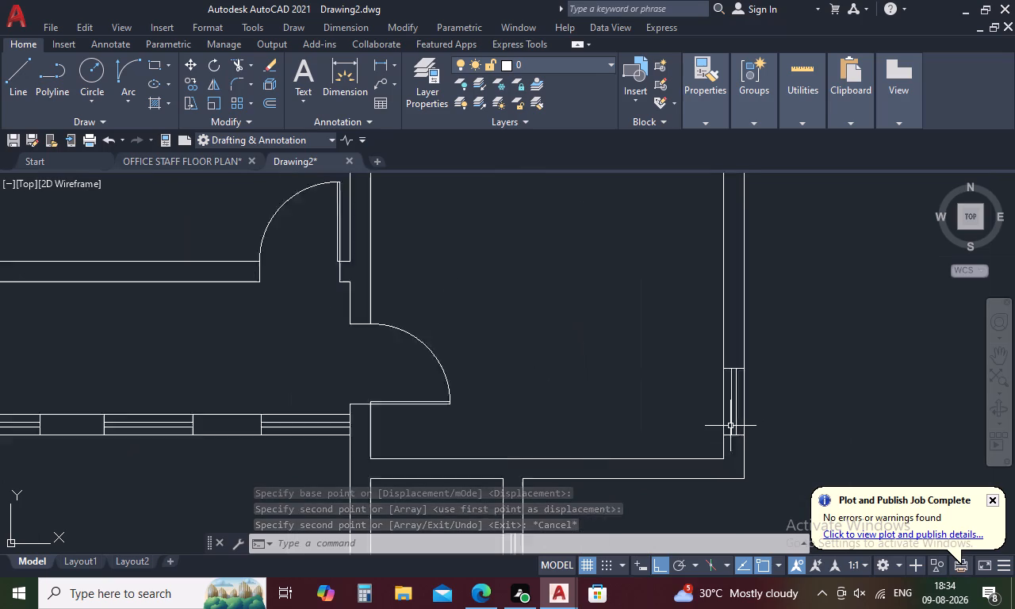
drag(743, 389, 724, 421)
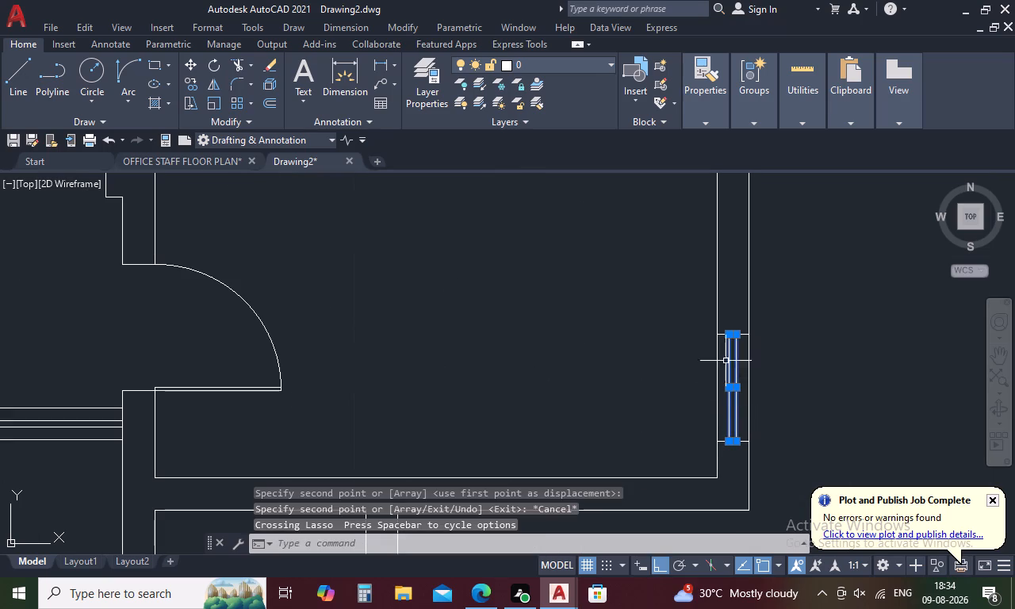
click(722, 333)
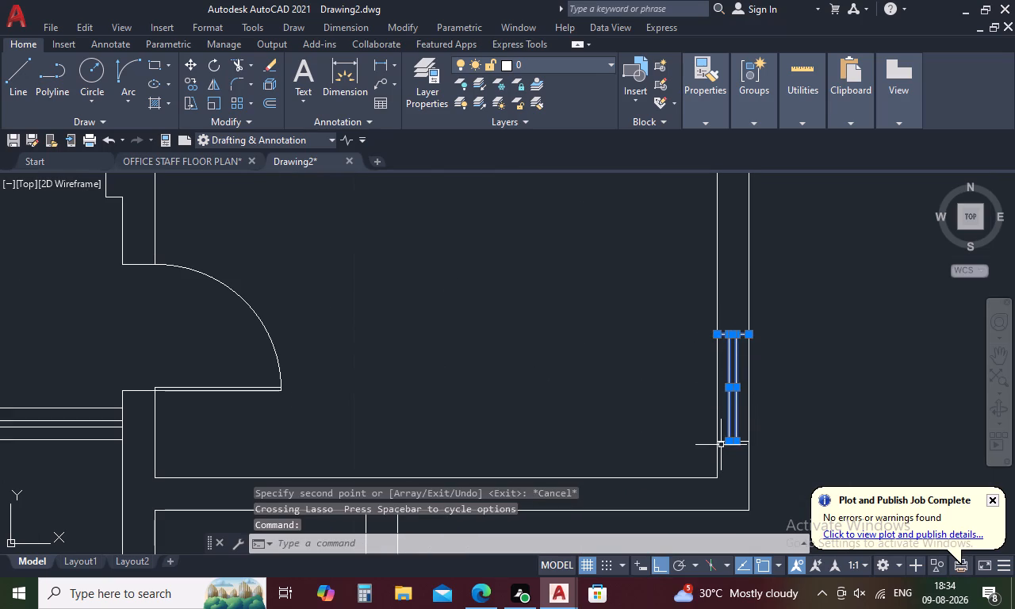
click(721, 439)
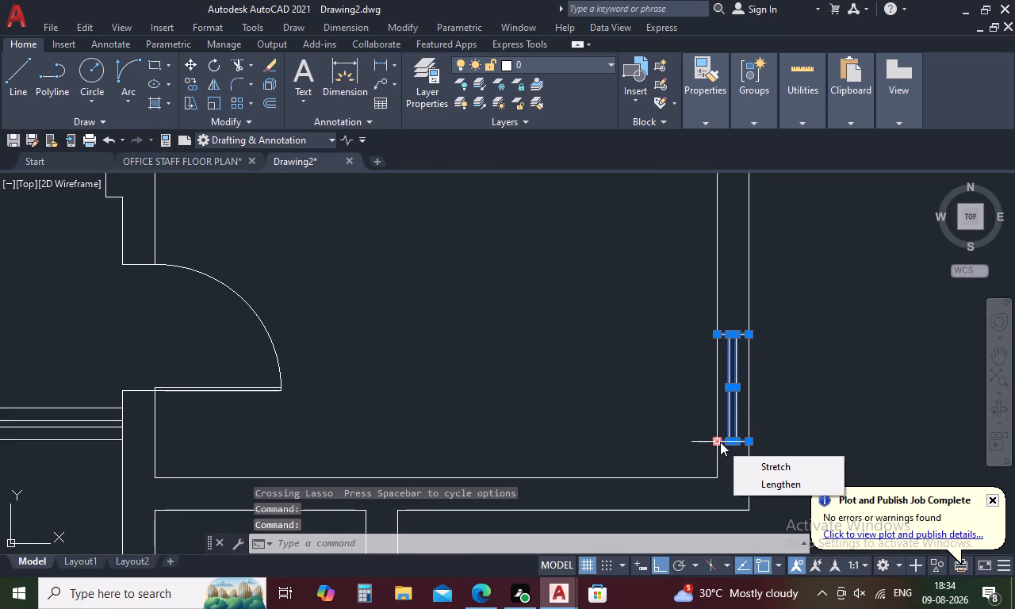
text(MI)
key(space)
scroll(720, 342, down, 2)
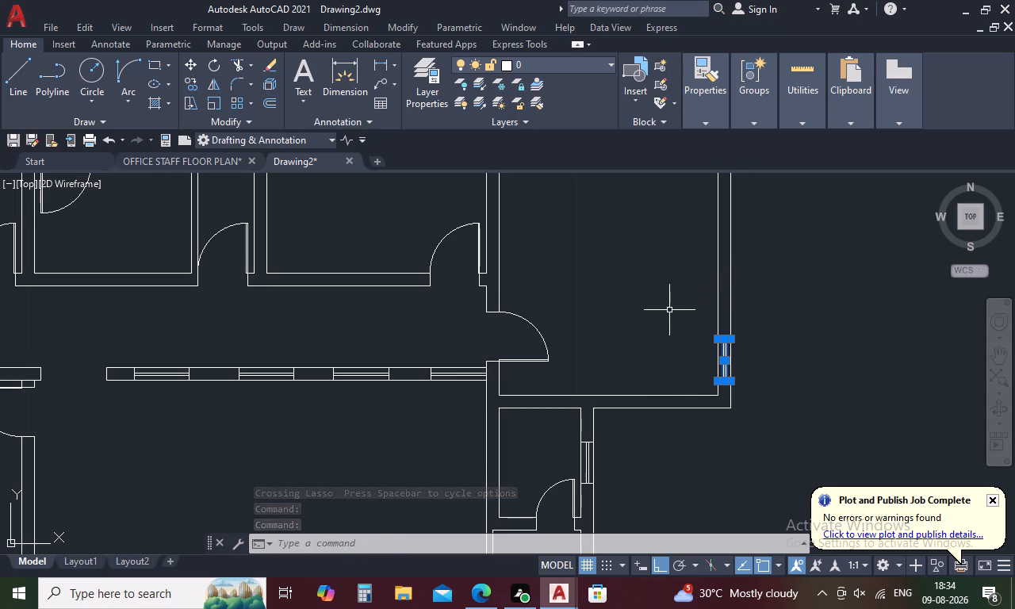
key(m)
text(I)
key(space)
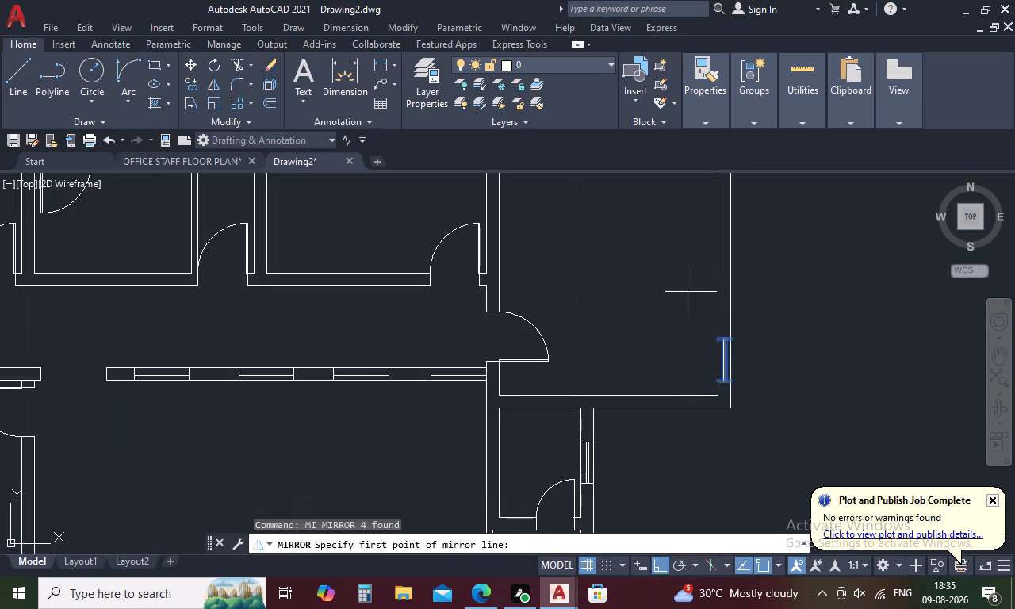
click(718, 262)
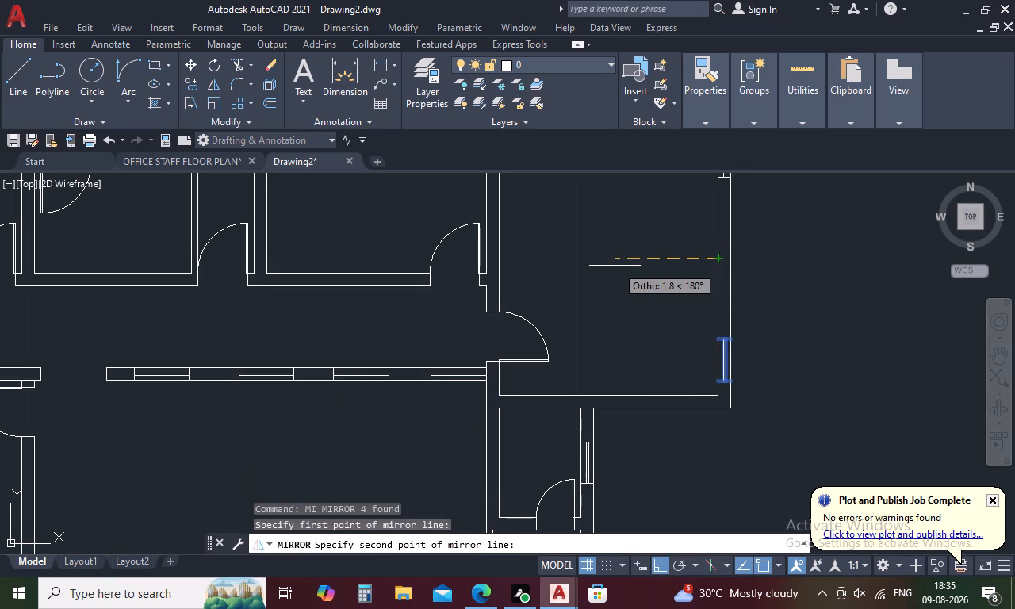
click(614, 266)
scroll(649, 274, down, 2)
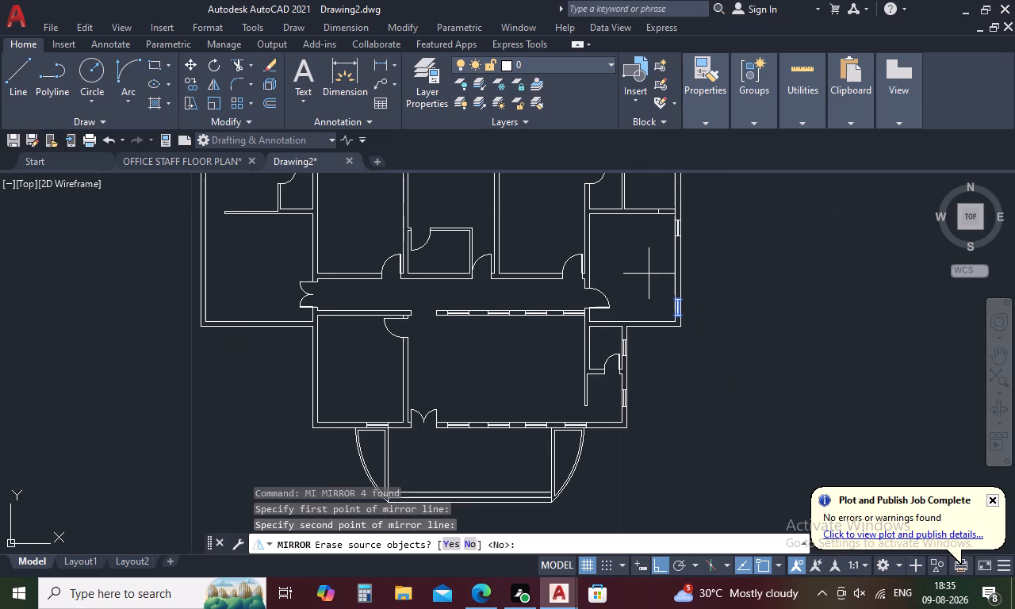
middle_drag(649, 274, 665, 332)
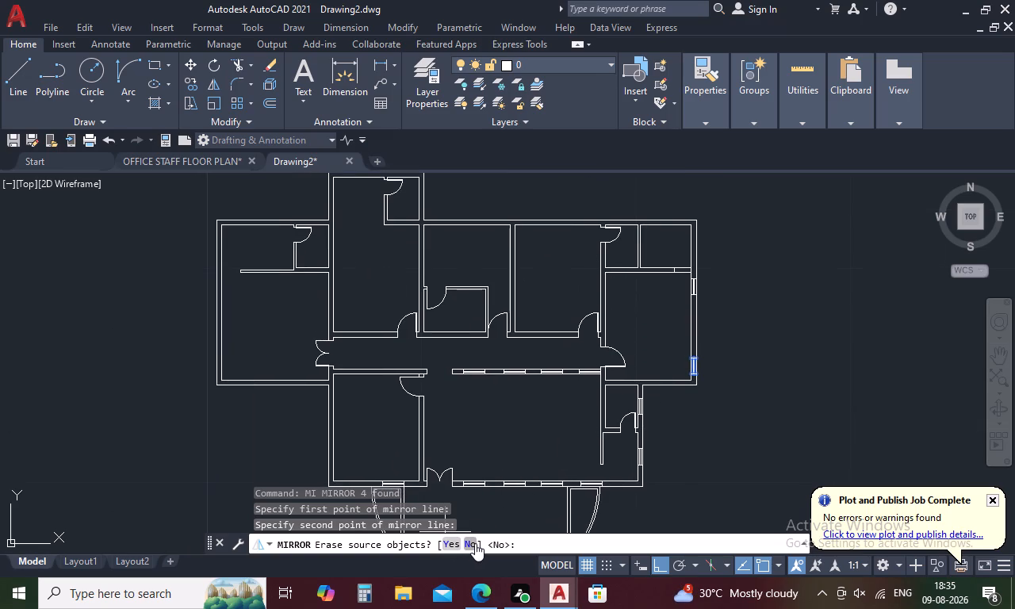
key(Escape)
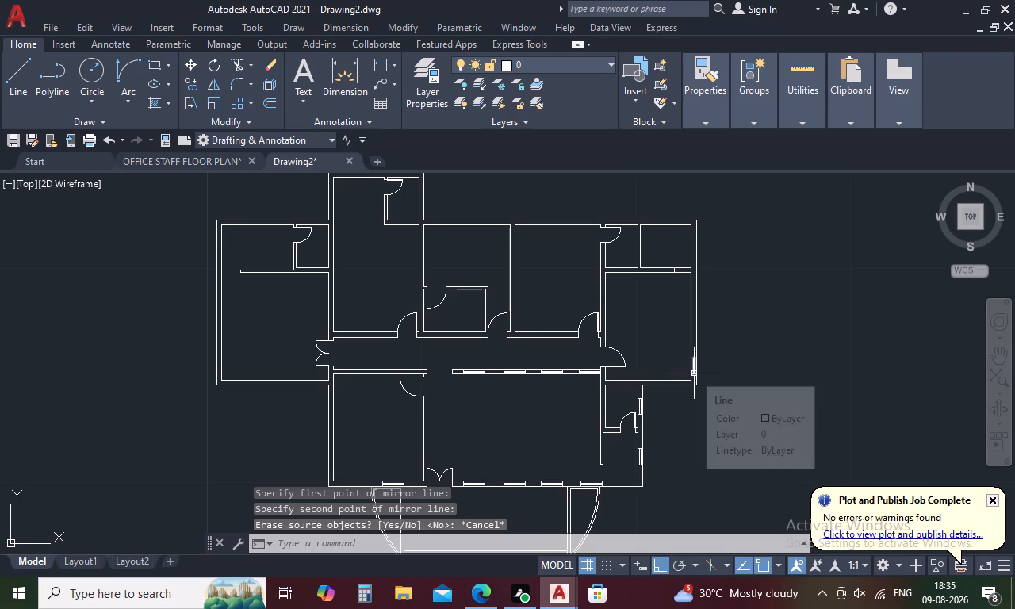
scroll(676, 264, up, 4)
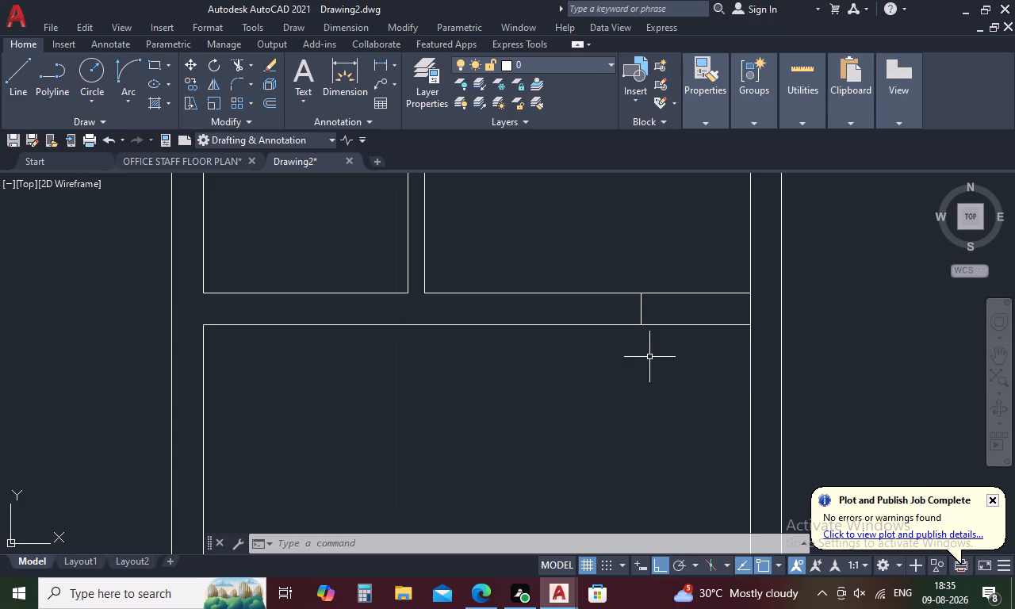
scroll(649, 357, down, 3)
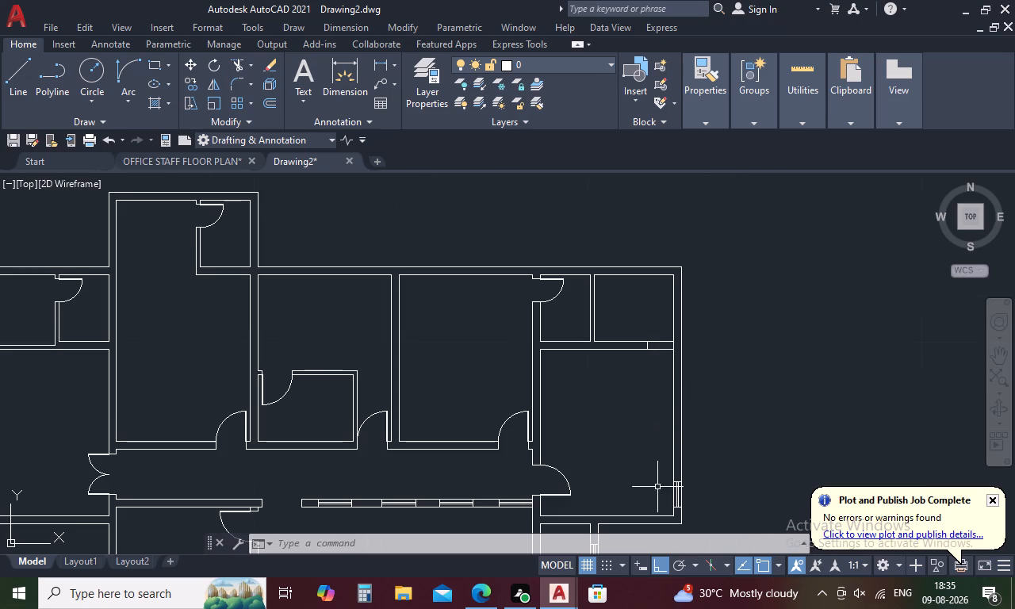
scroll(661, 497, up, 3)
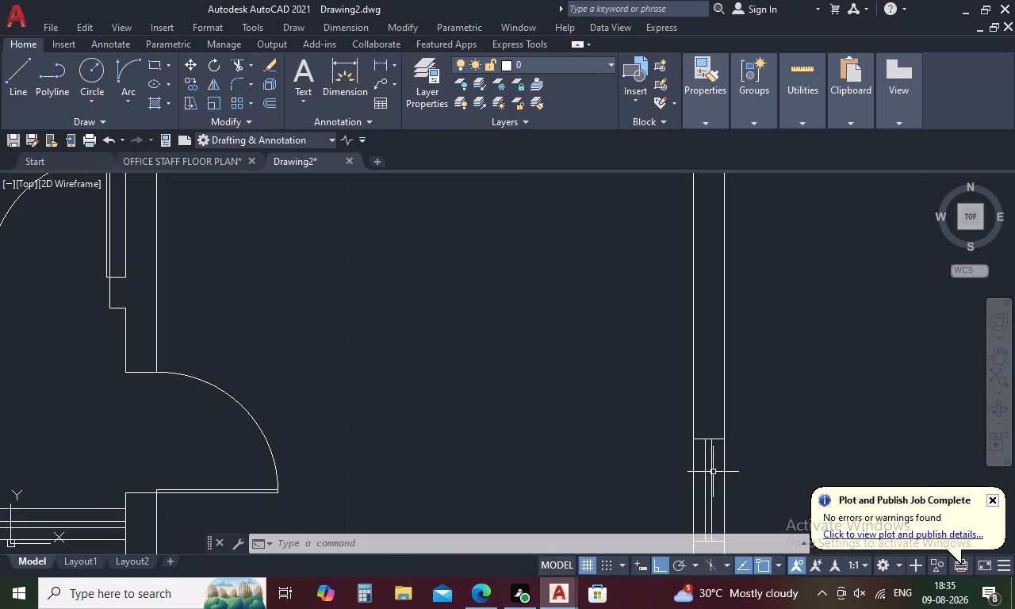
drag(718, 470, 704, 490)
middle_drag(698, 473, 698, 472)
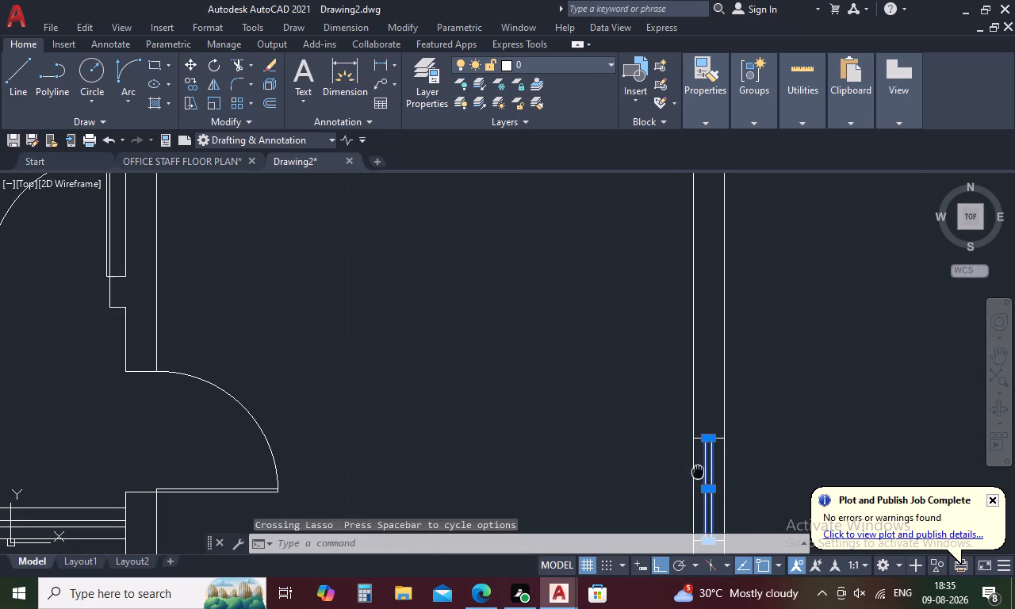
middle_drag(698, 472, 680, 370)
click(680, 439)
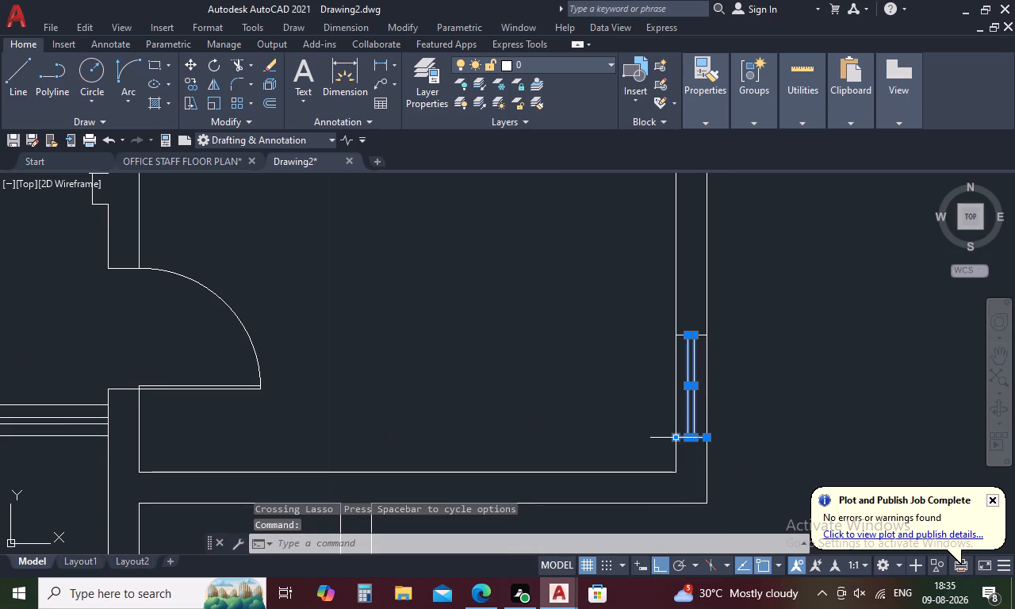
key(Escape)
Copy the lower side room's window by its midpoint into the outer right wall of the small upper-right room, centred on that wall.
scroll(579, 354, down, 3)
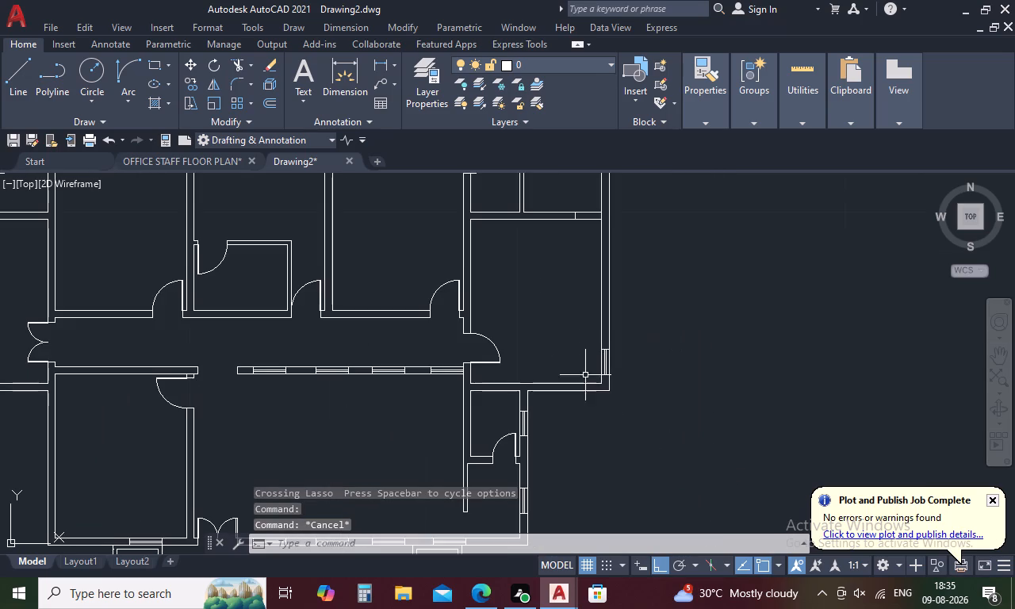
middle_drag(607, 458, 610, 377)
scroll(521, 419, up, 4)
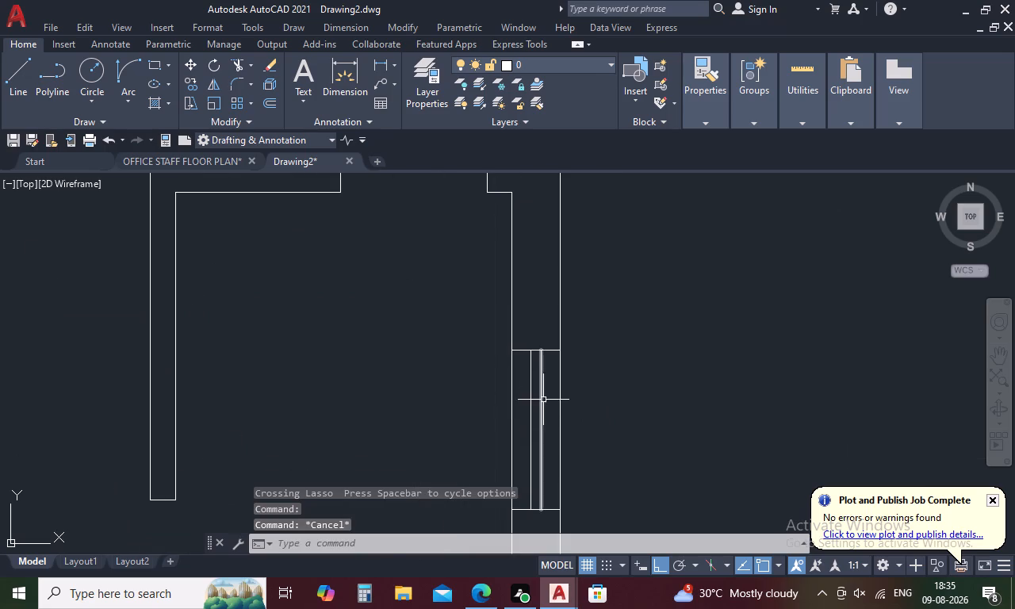
drag(547, 393, 530, 438)
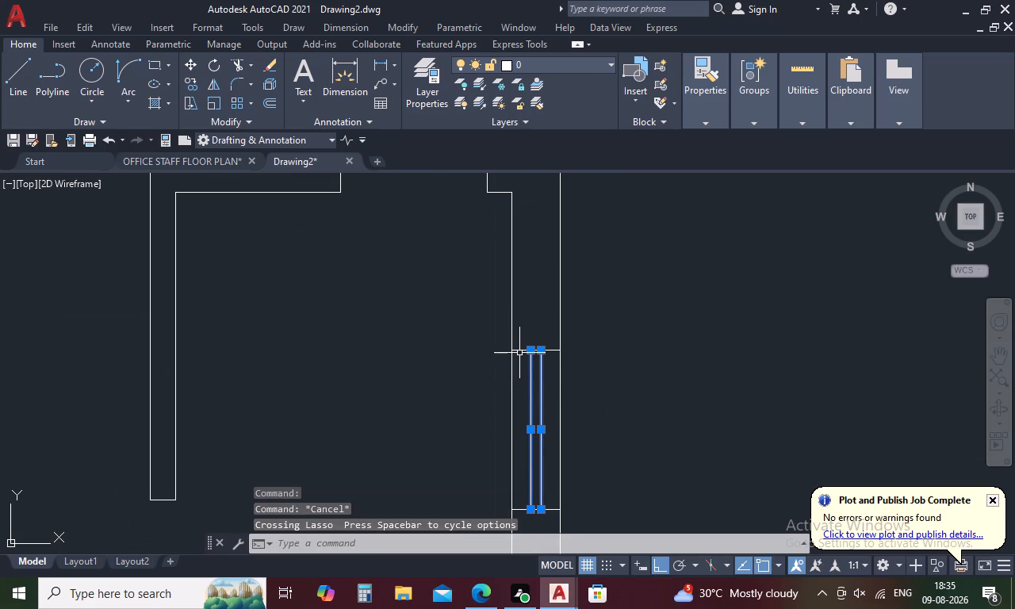
click(519, 353)
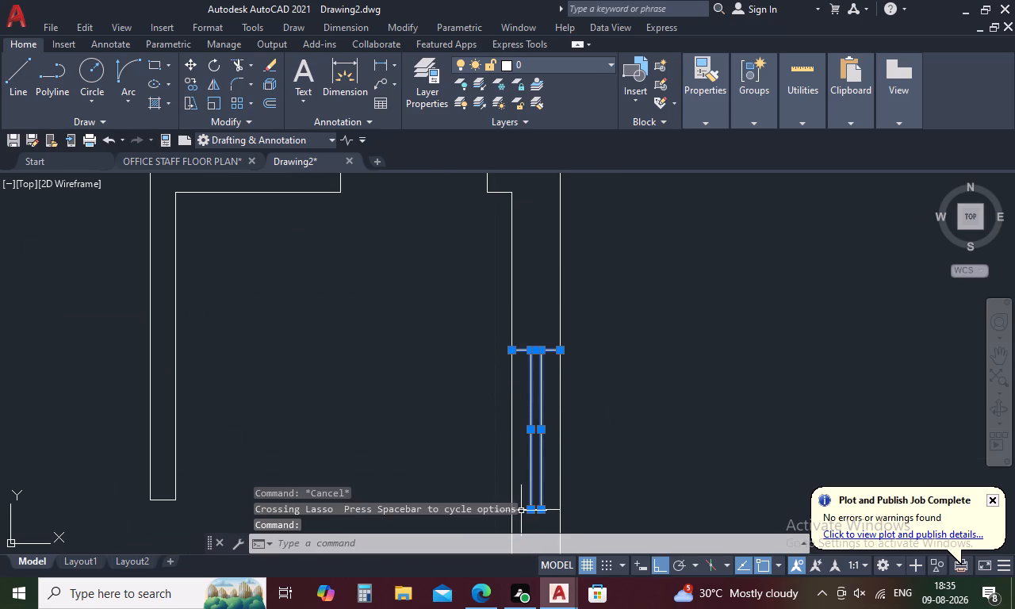
click(521, 511)
right_click(519, 465)
click(599, 225)
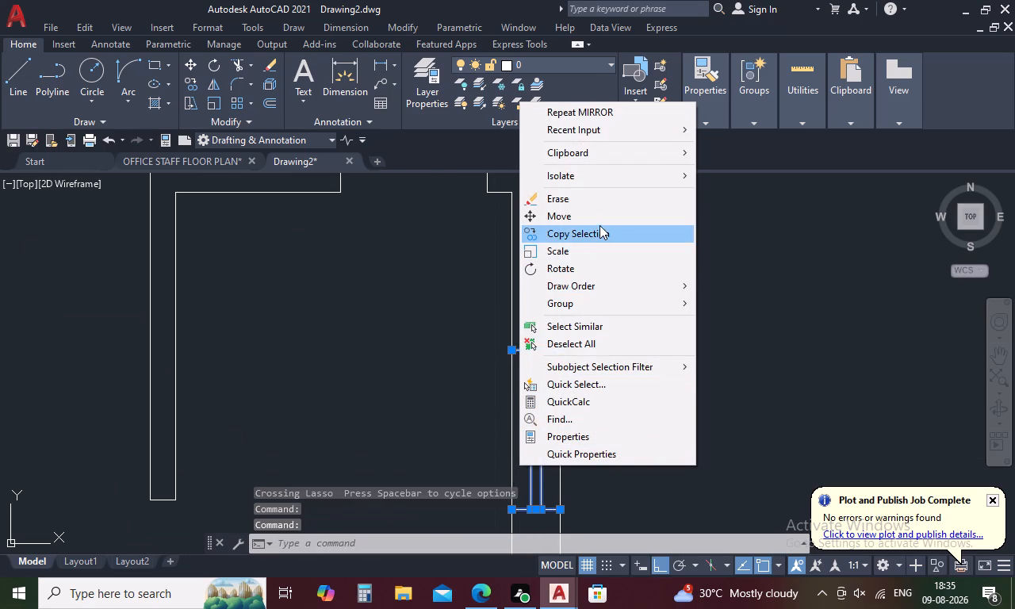
click(510, 426)
scroll(531, 331, down, 4)
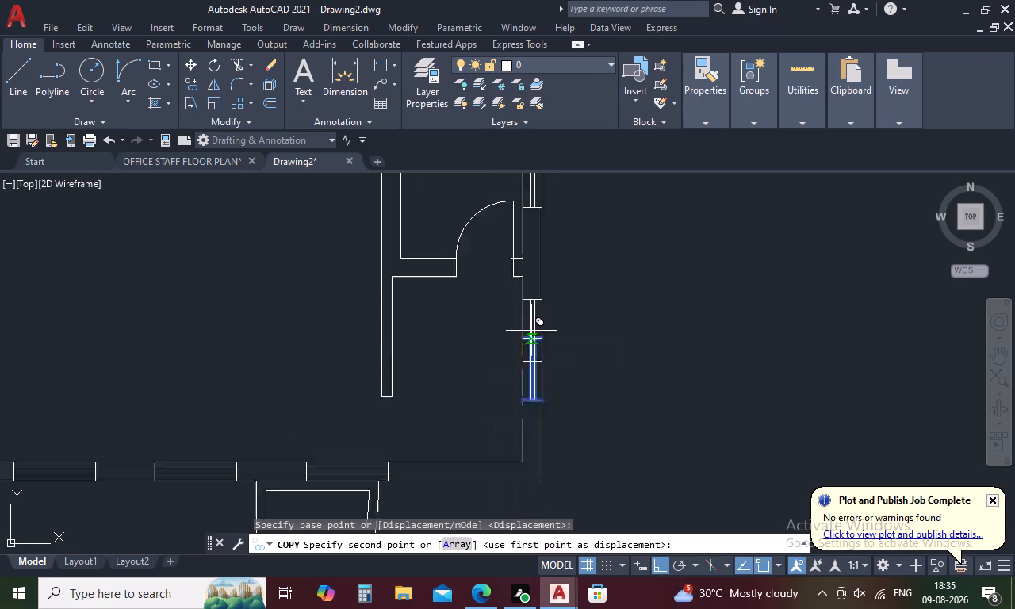
middle_drag(594, 305, 594, 547)
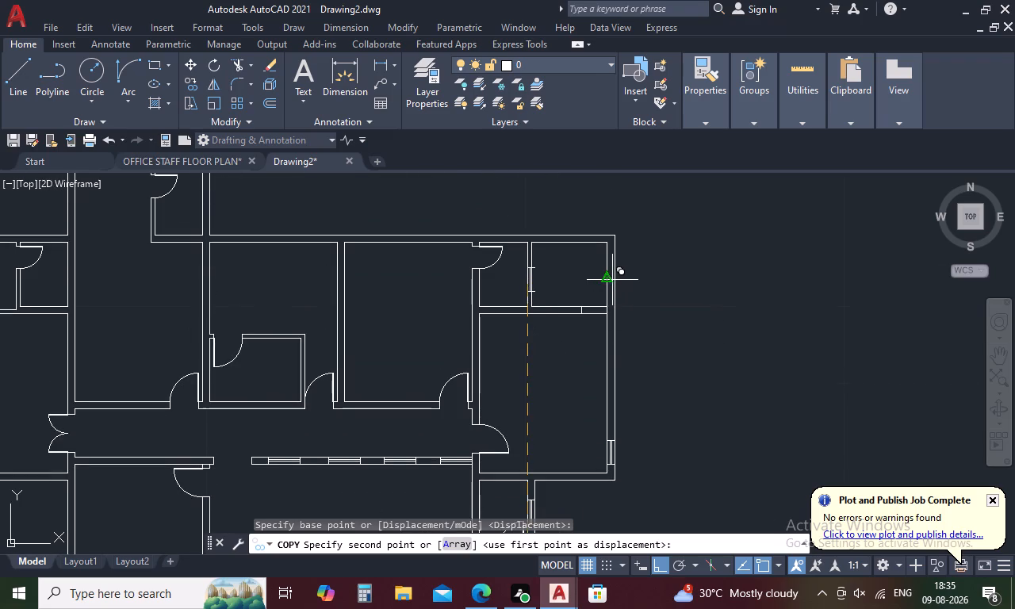
click(611, 279)
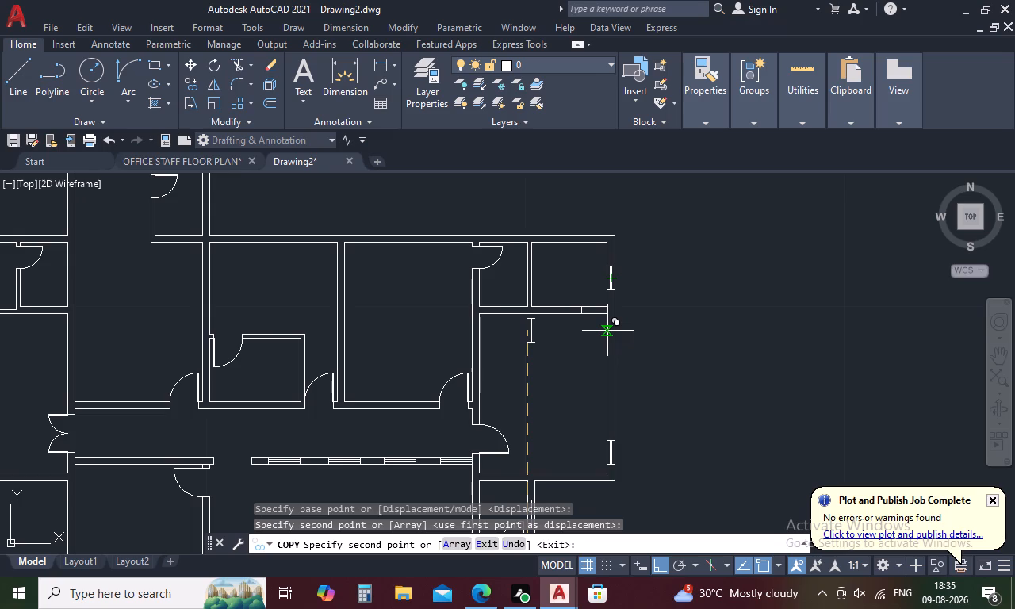
key(Escape)
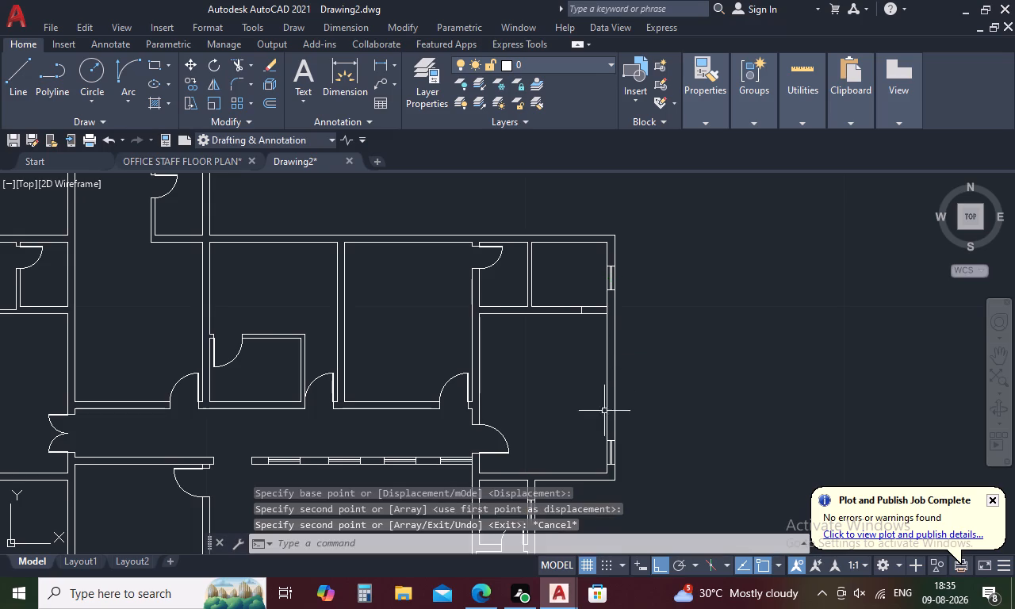
Mirror the large right room's bottom-corner window upward about a horizontal line through the outer wall's midpoint, keeping the original.
scroll(601, 464, up, 3)
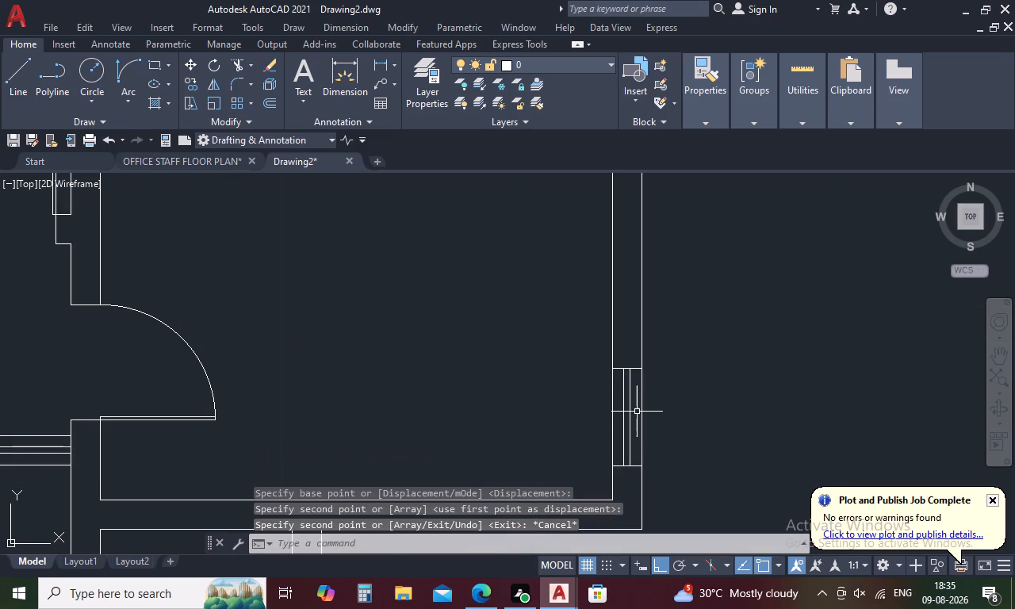
drag(638, 411, 621, 434)
click(616, 368)
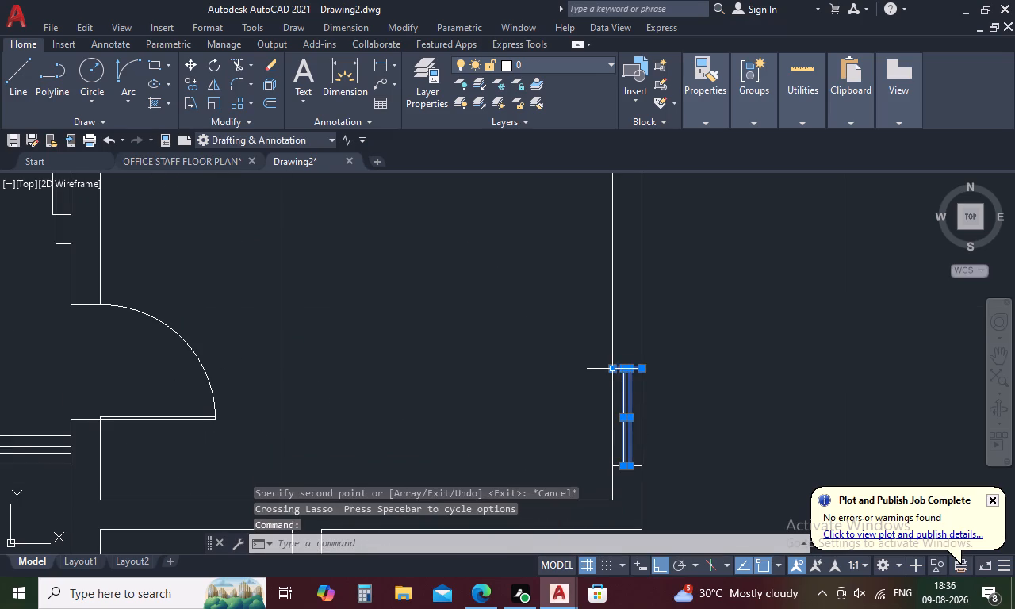
click(616, 469)
right_click(577, 442)
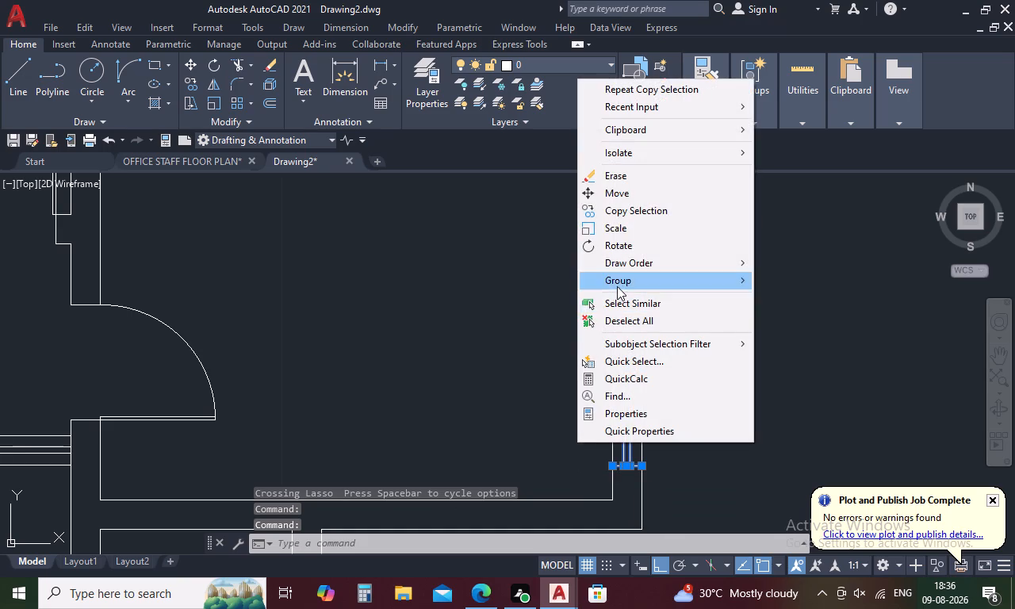
key(Escape)
text(MI)
key(space)
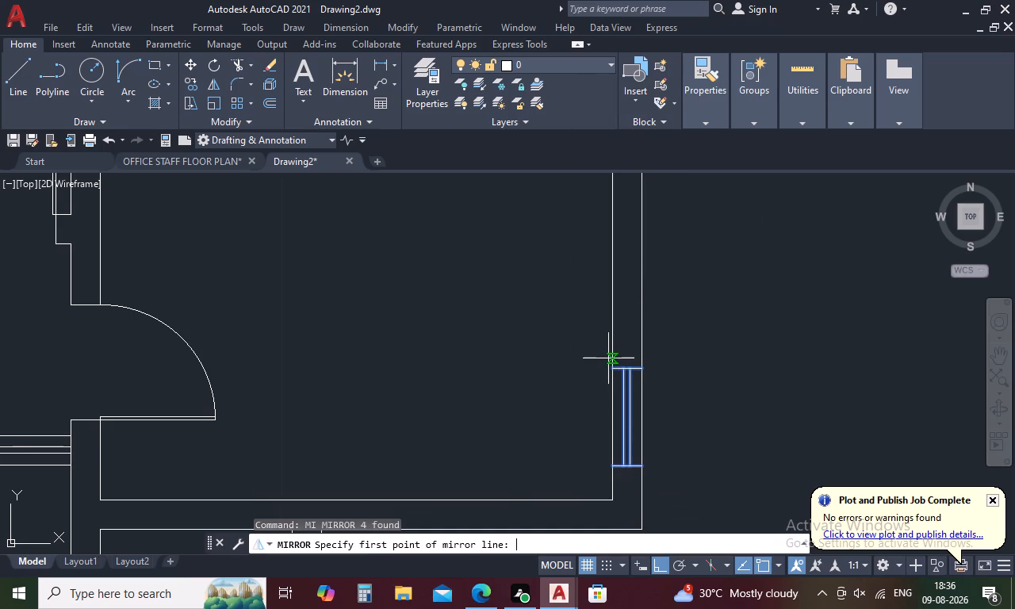
scroll(615, 308, down, 3)
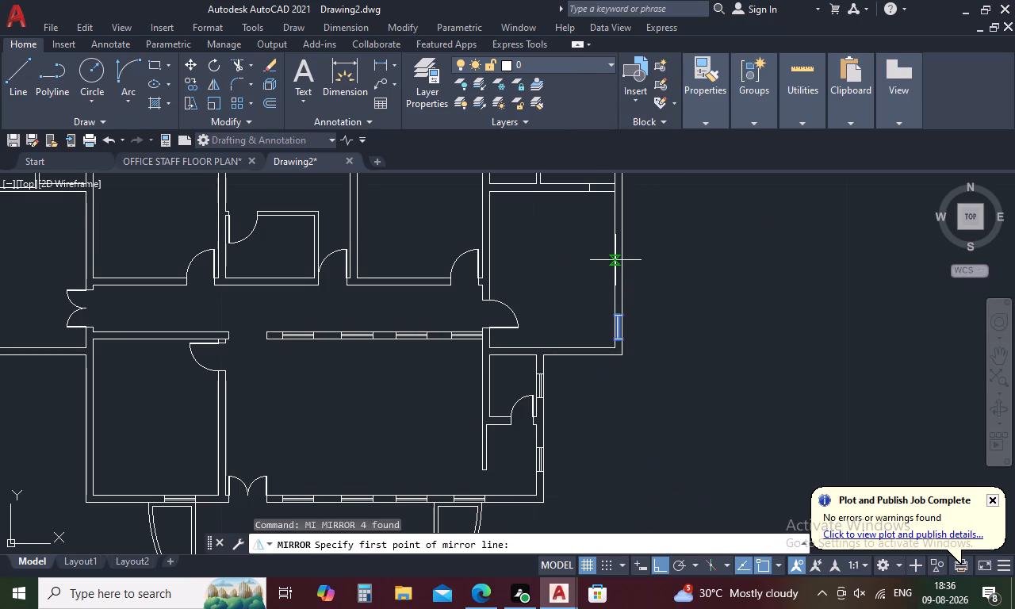
click(615, 268)
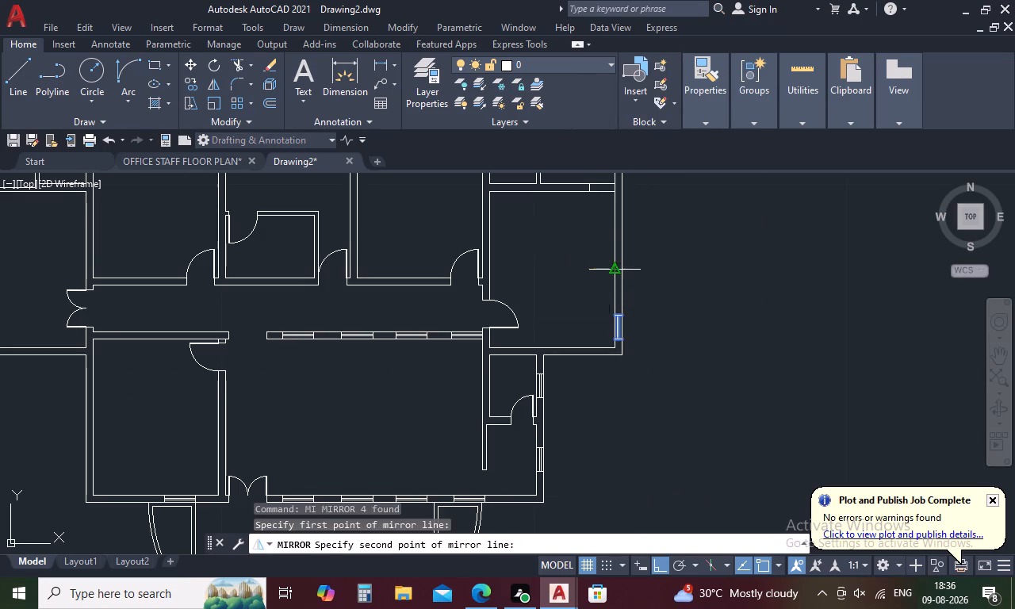
click(468, 285)
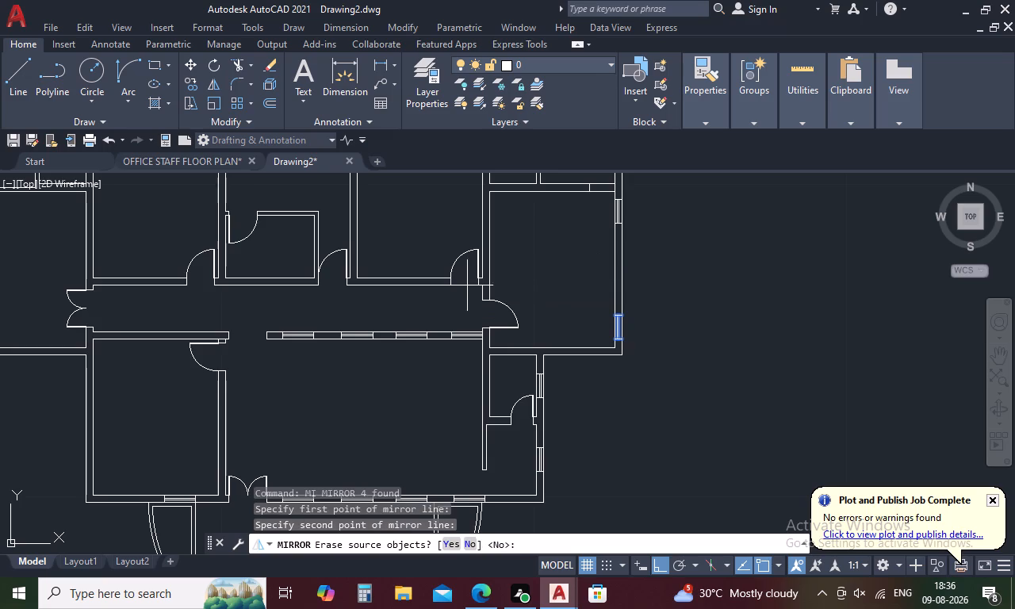
scroll(534, 293, down, 2)
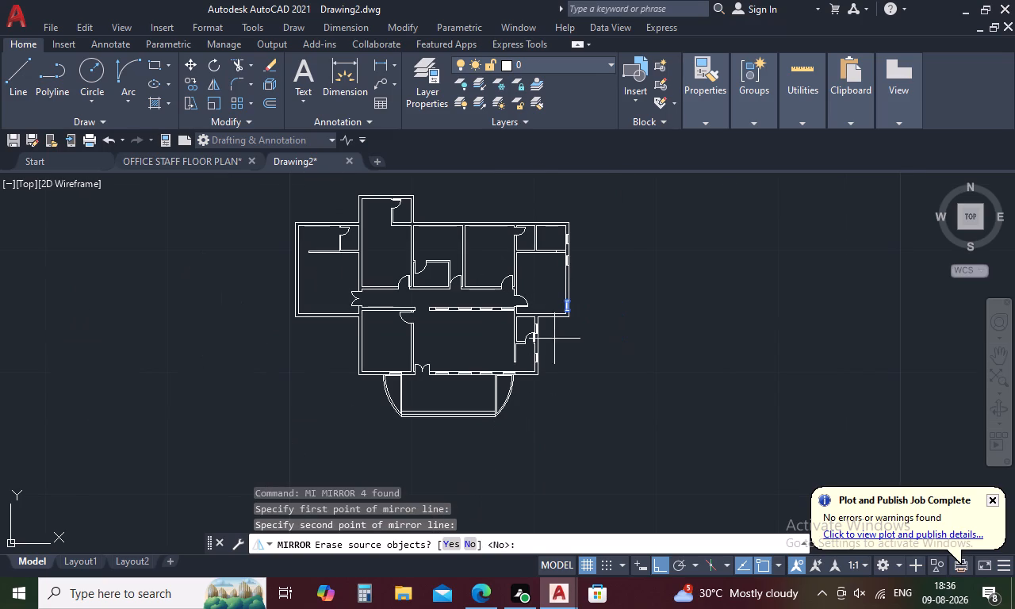
click(475, 551)
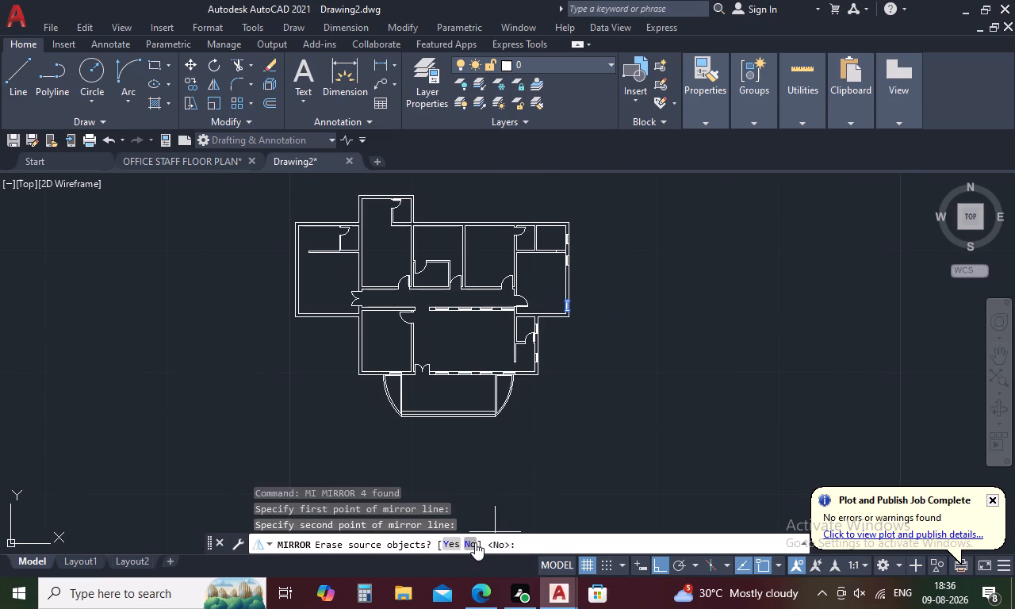
click(475, 542)
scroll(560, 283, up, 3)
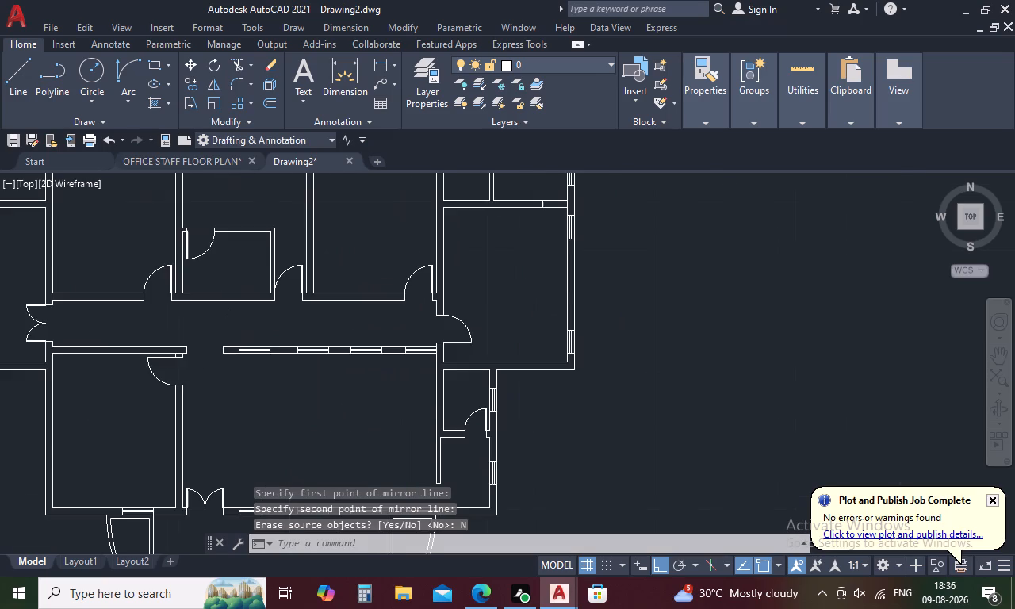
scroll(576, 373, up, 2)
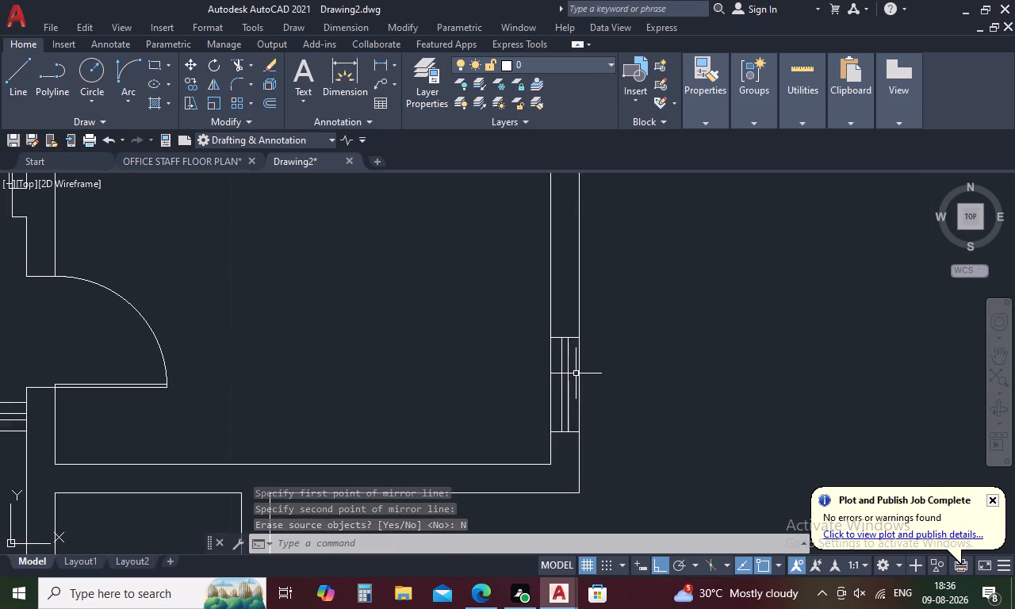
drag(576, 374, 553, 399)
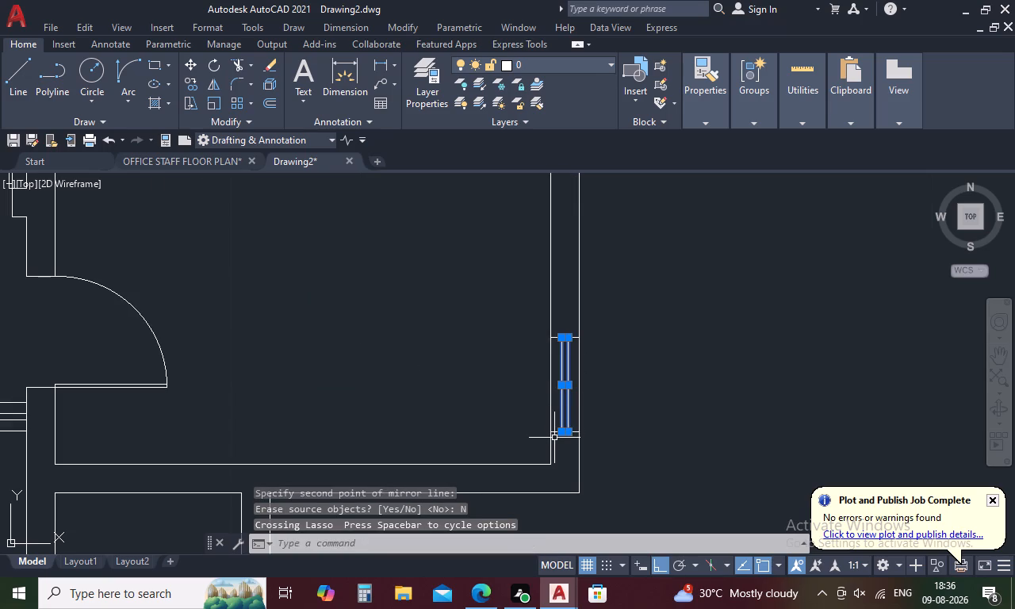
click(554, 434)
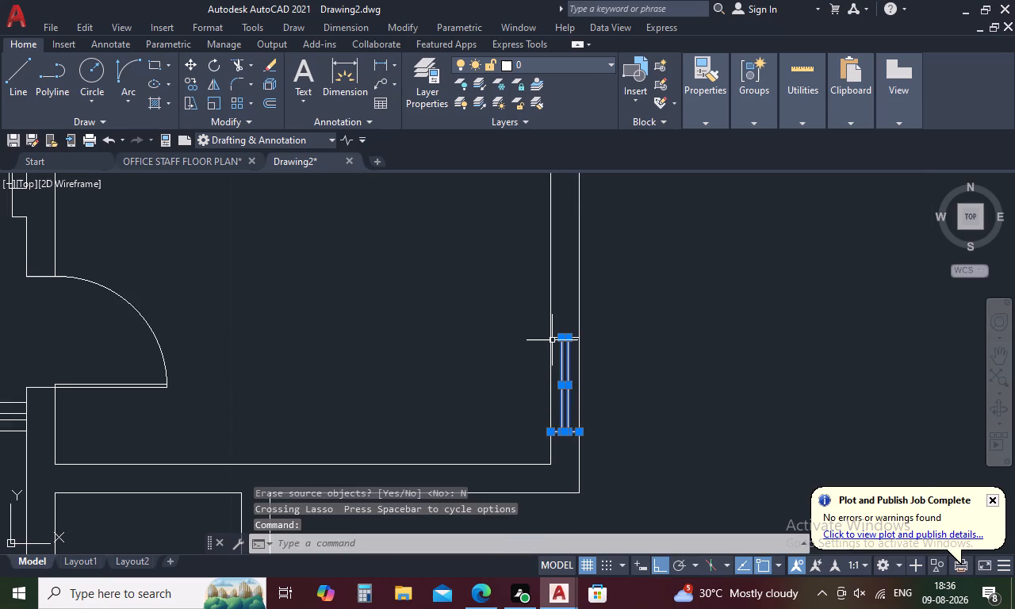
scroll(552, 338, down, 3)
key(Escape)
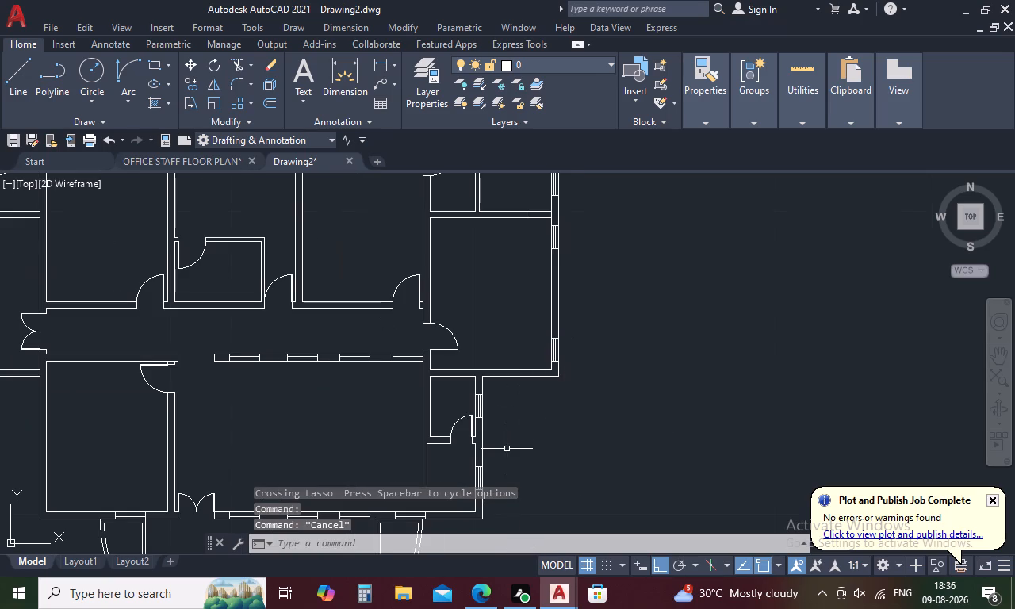
Copy the lower side room's window by its midpoint to the middle of the large right room's outer wall, between its two windows.
middle_drag(511, 450, 545, 311)
scroll(511, 337, up, 3)
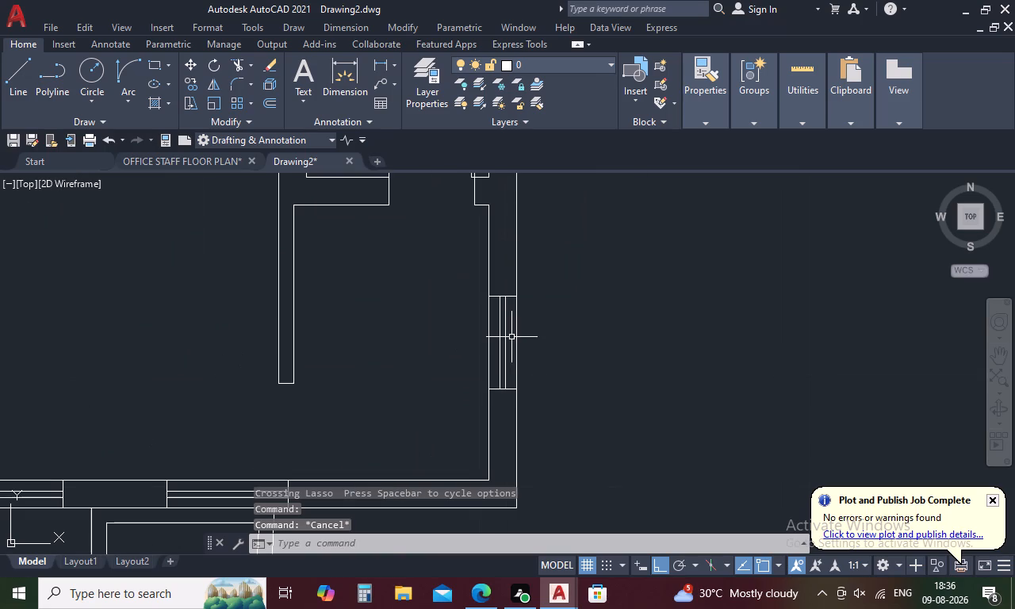
drag(512, 335, 496, 396)
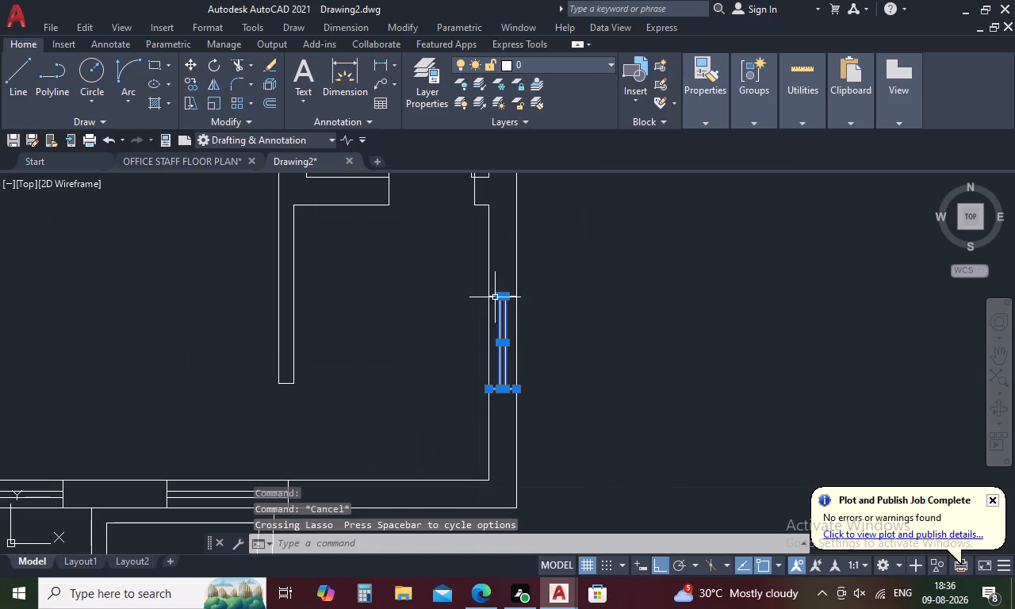
click(494, 296)
right_click(540, 338)
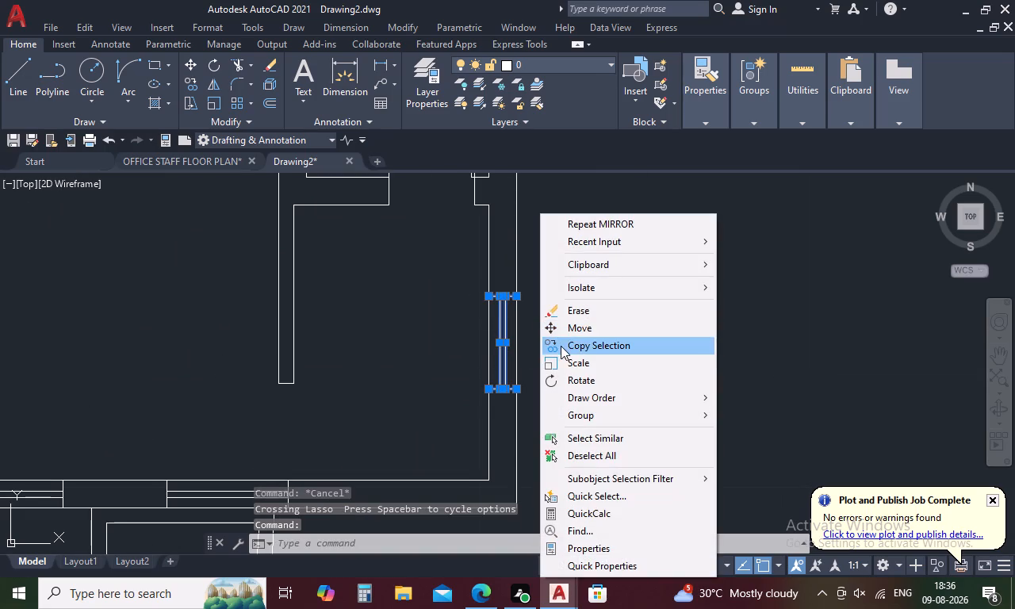
click(561, 346)
click(489, 345)
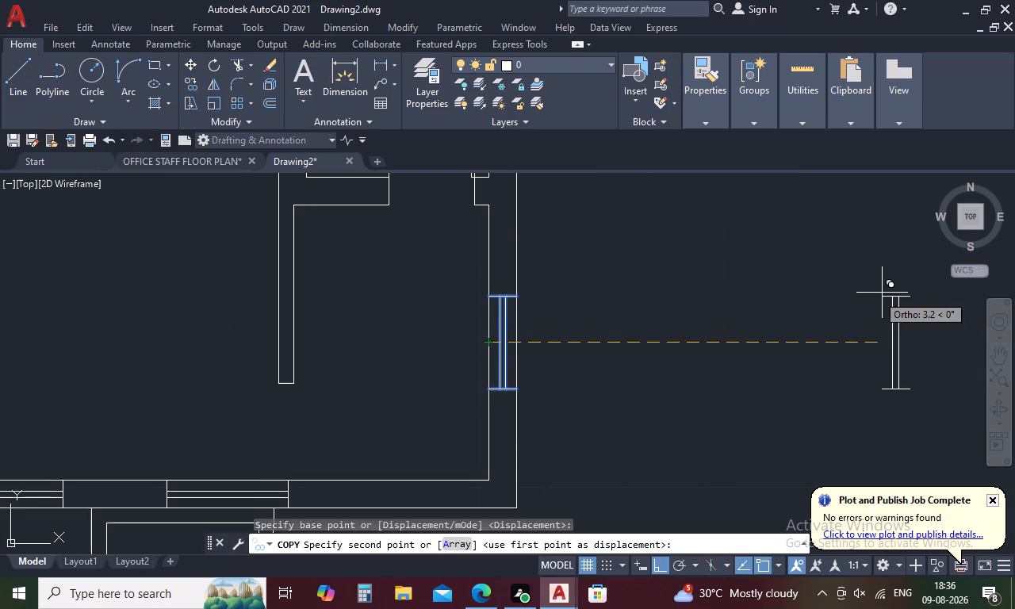
scroll(766, 304, down, 3)
middle_drag(764, 290, 668, 488)
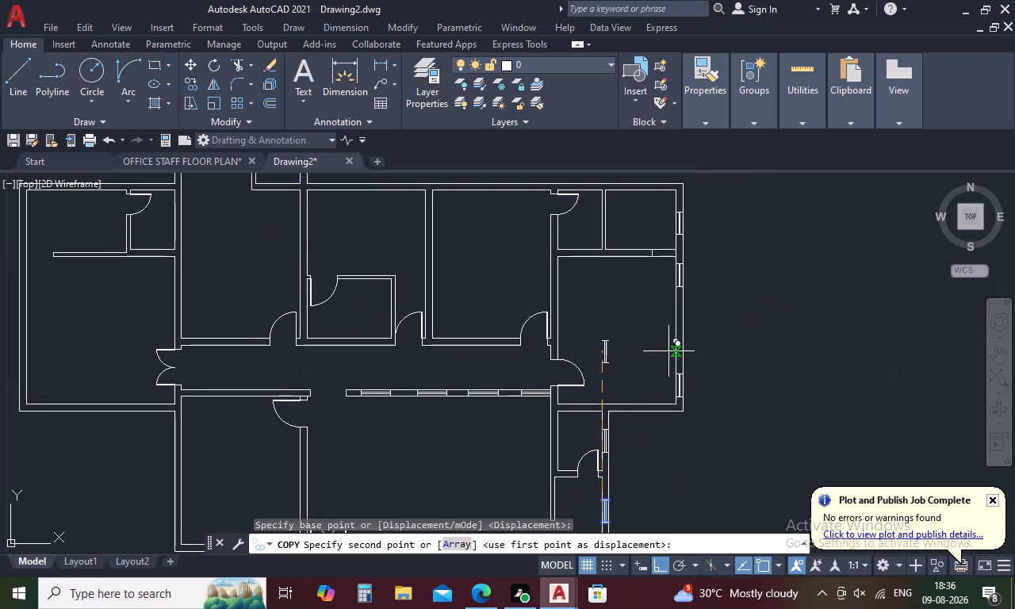
scroll(676, 331, up, 1)
click(676, 331)
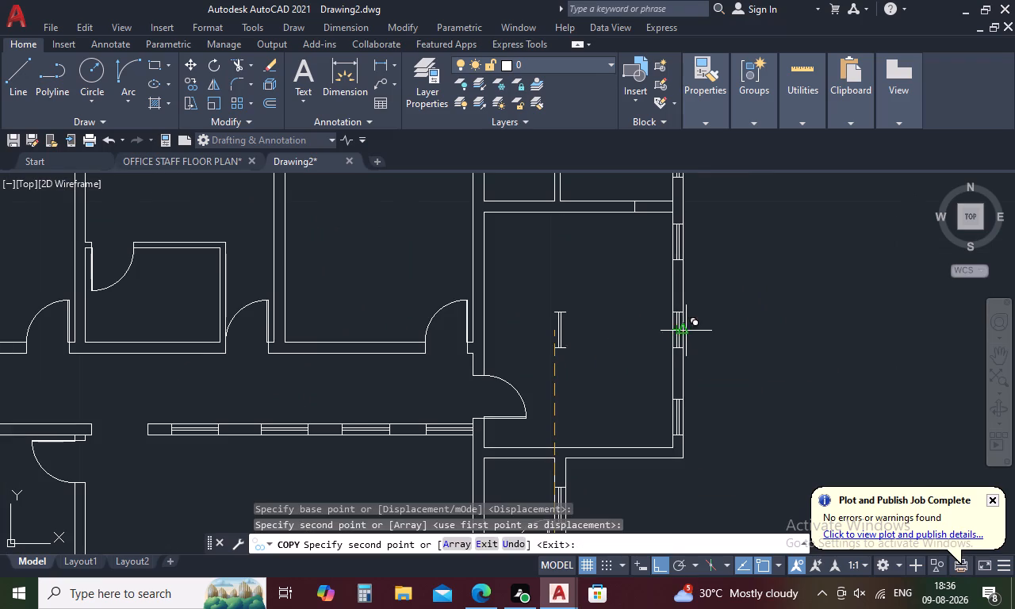
key(Escape)
Copy the lower side room's window by its midpoint onto the midpoint of the small upper-right room's top wall.
scroll(760, 376, down, 1)
middle_drag(756, 387, 756, 492)
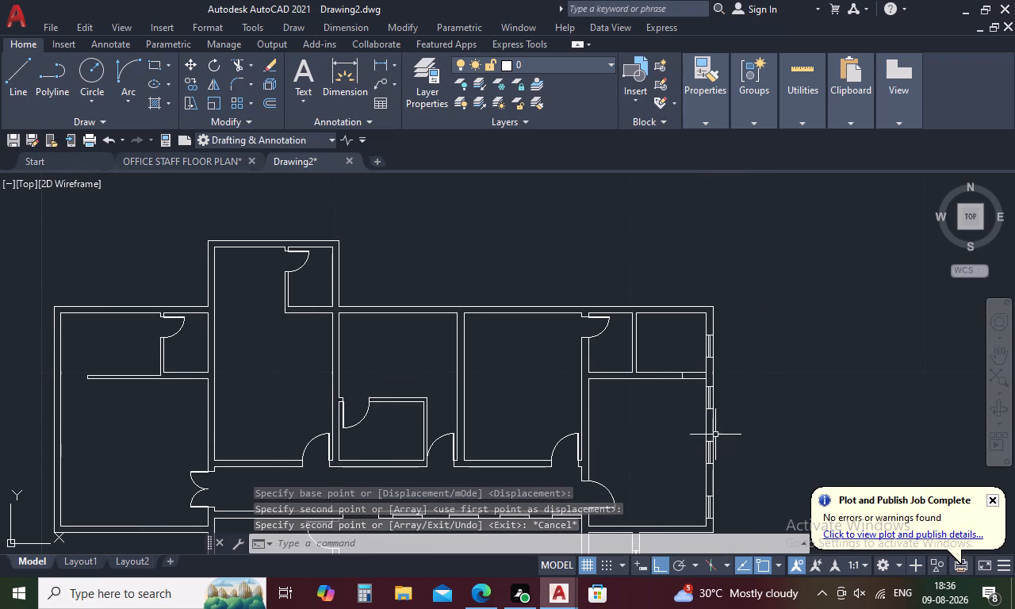
middle_drag(680, 419, 664, 268)
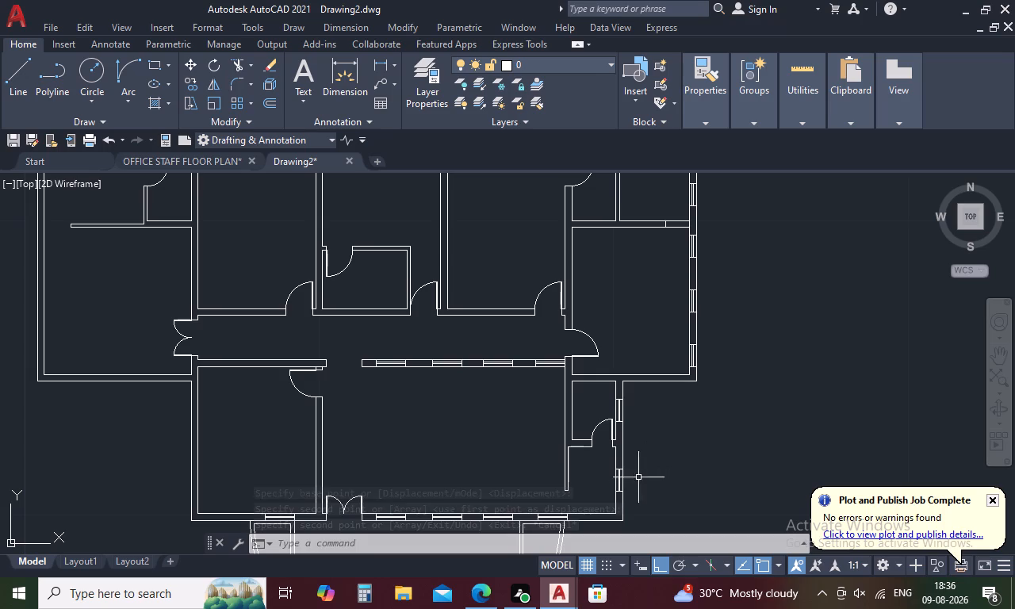
scroll(697, 285, up, 4)
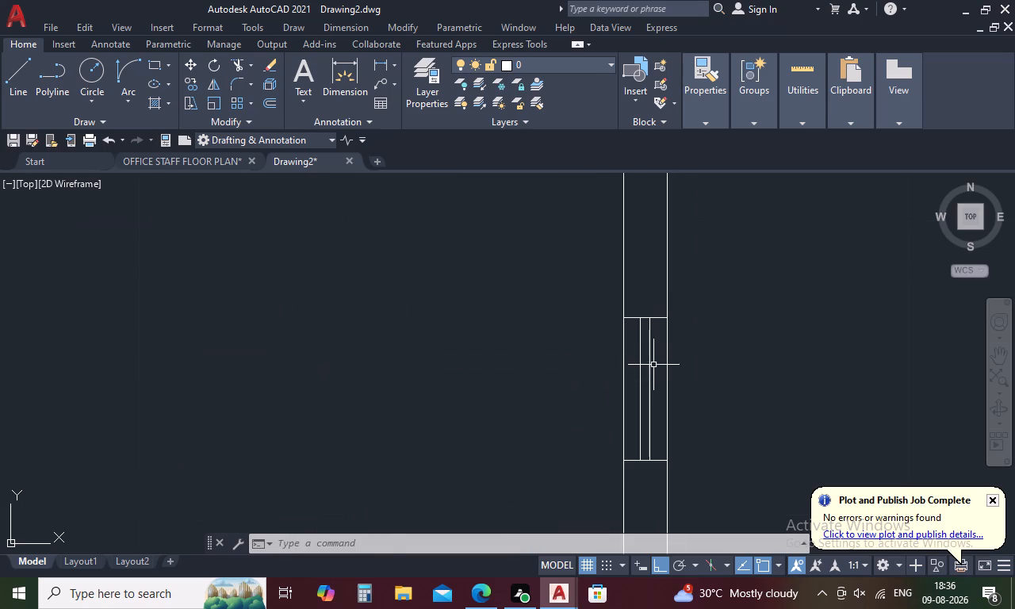
drag(655, 360, 630, 410)
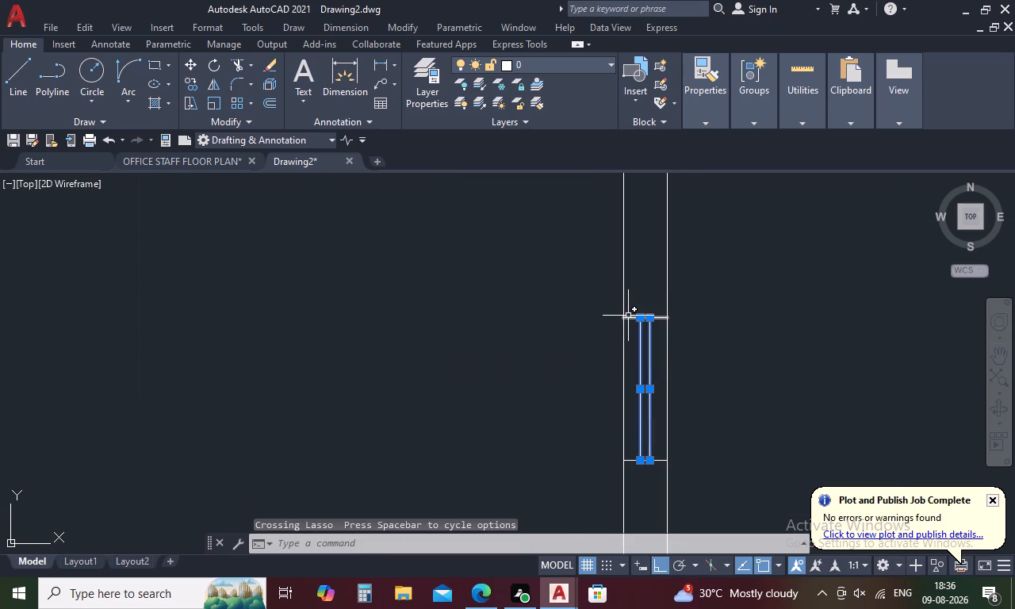
click(628, 316)
click(634, 462)
right_click(705, 404)
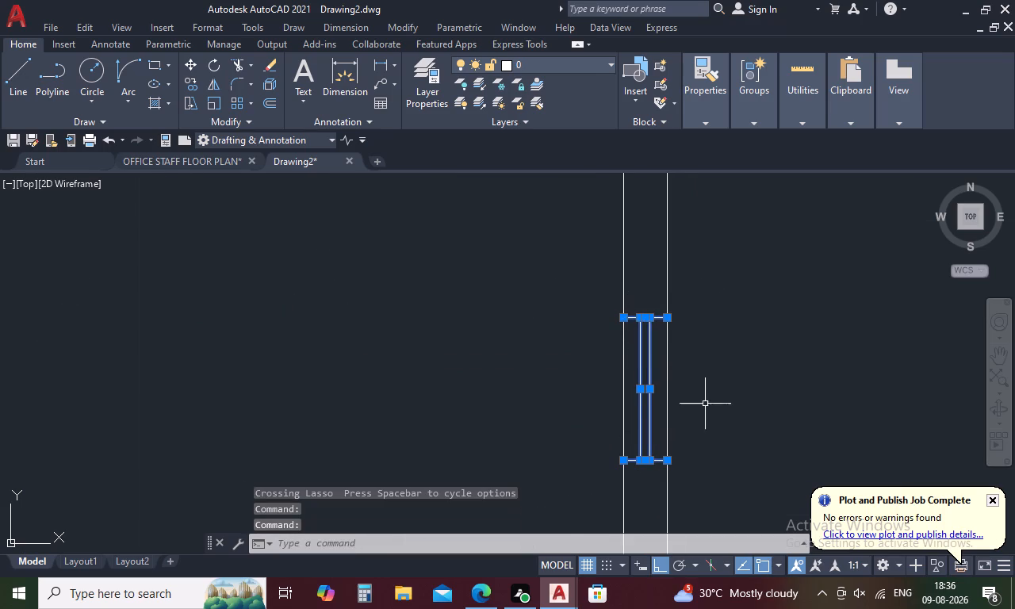
click(775, 168)
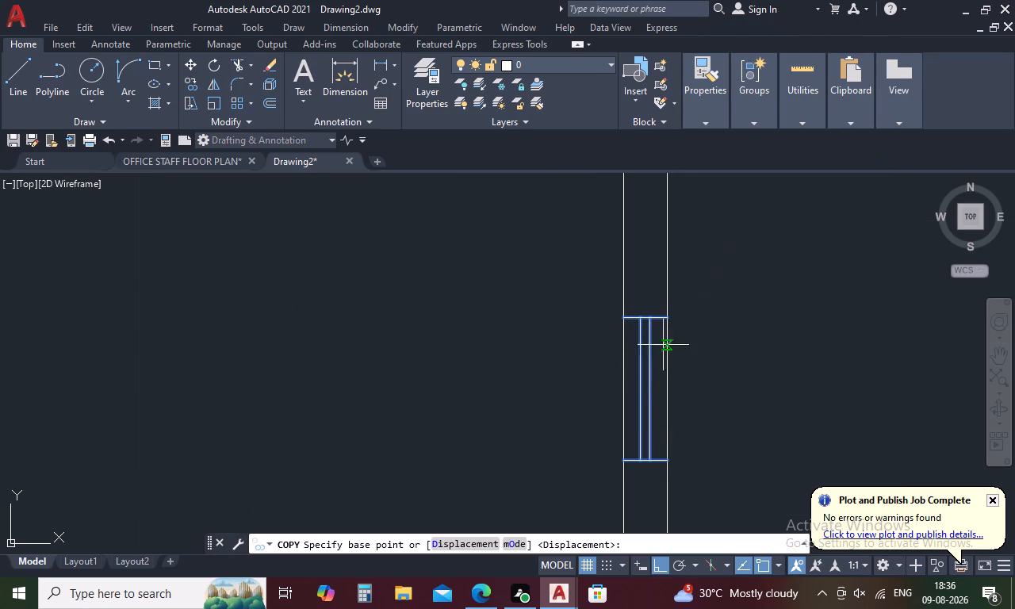
click(619, 385)
scroll(603, 310, down, 3)
middle_drag(603, 263, 617, 515)
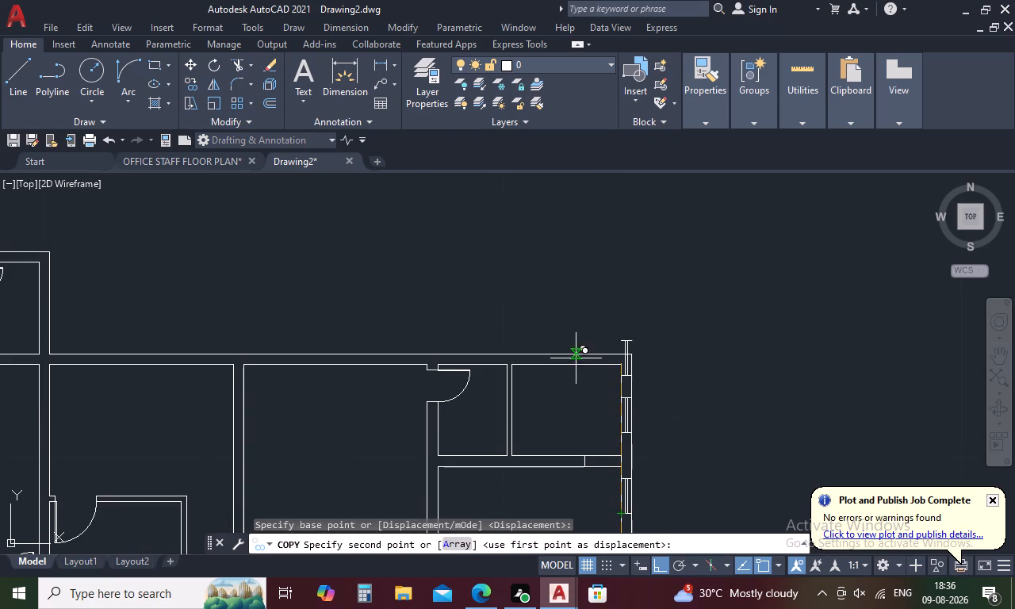
click(568, 370)
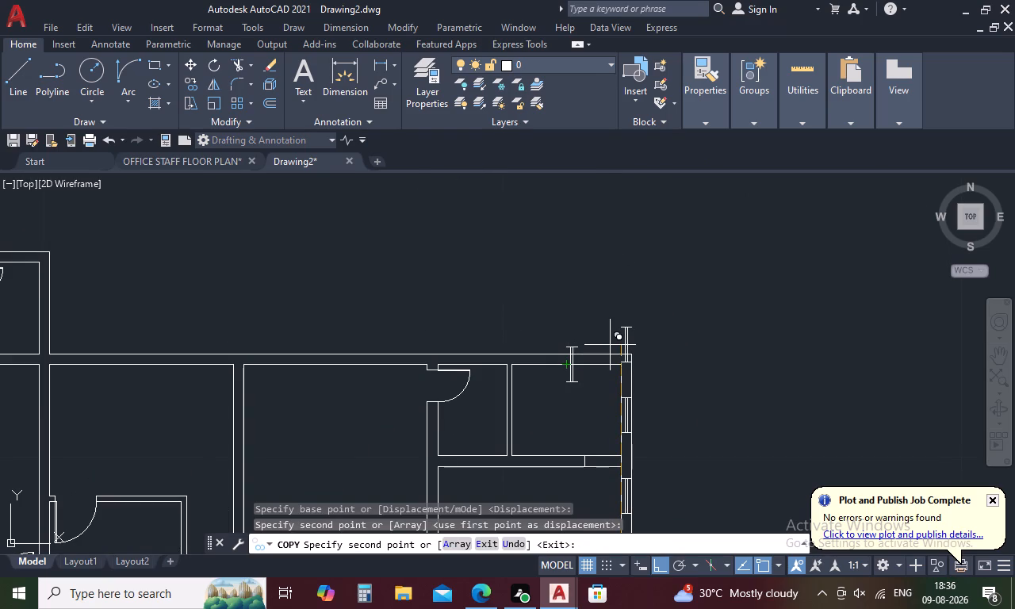
key(Escape)
Rotate the window copied to the small upper-right room's top wall a quarter turn about the inner wall line's midpoint, lying along the wall.
scroll(575, 374, up, 2)
drag(580, 363, 569, 414)
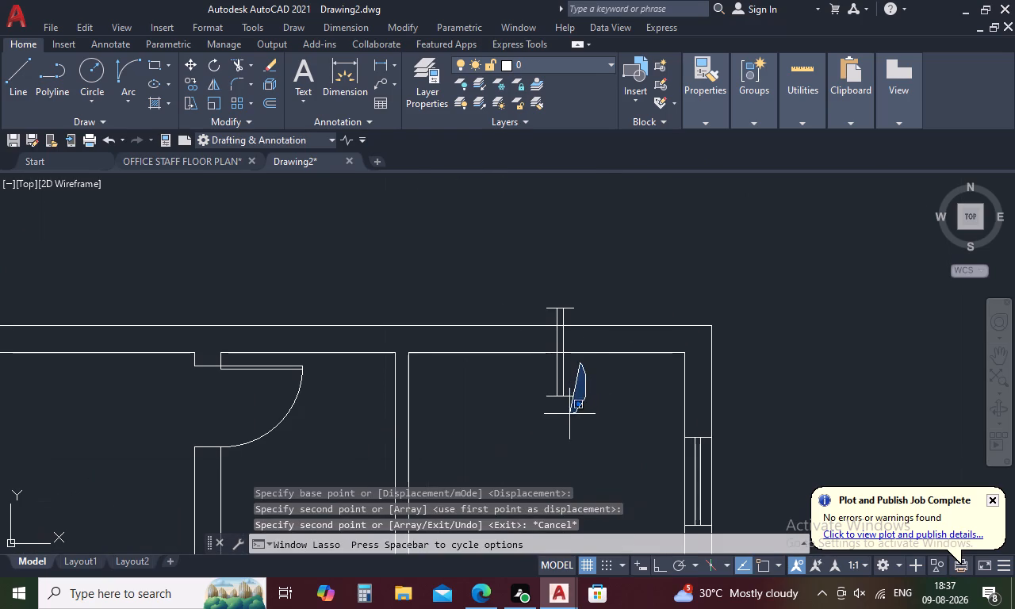
drag(569, 414, 561, 410)
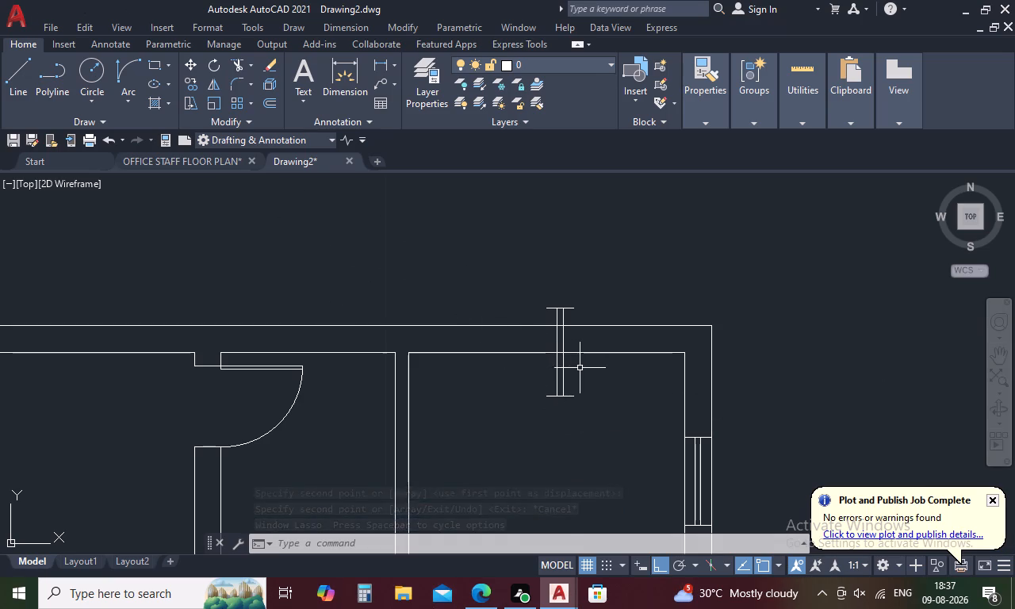
drag(581, 368, 496, 406)
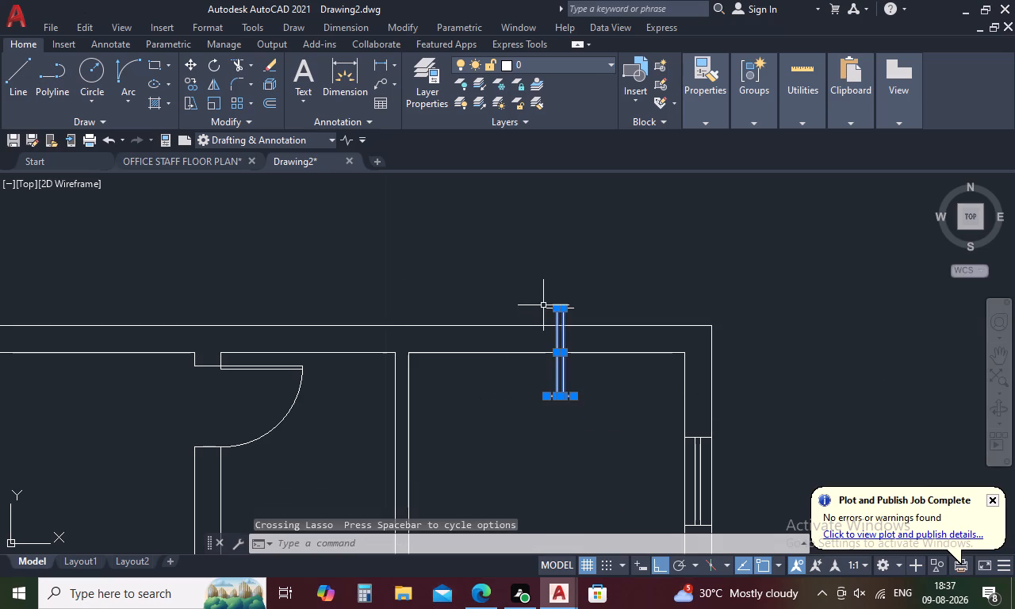
click(550, 308)
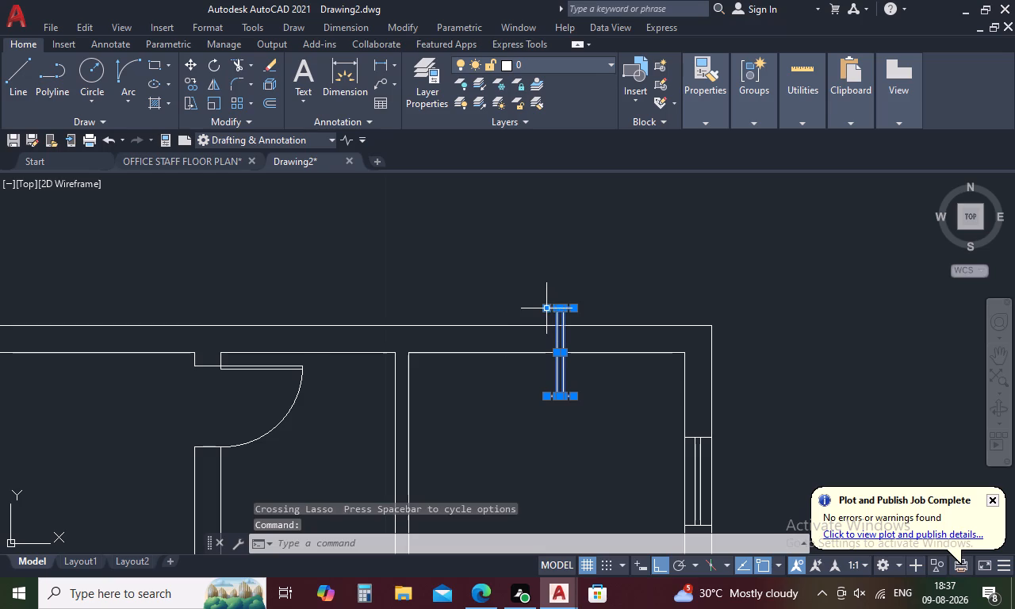
right_click(499, 283)
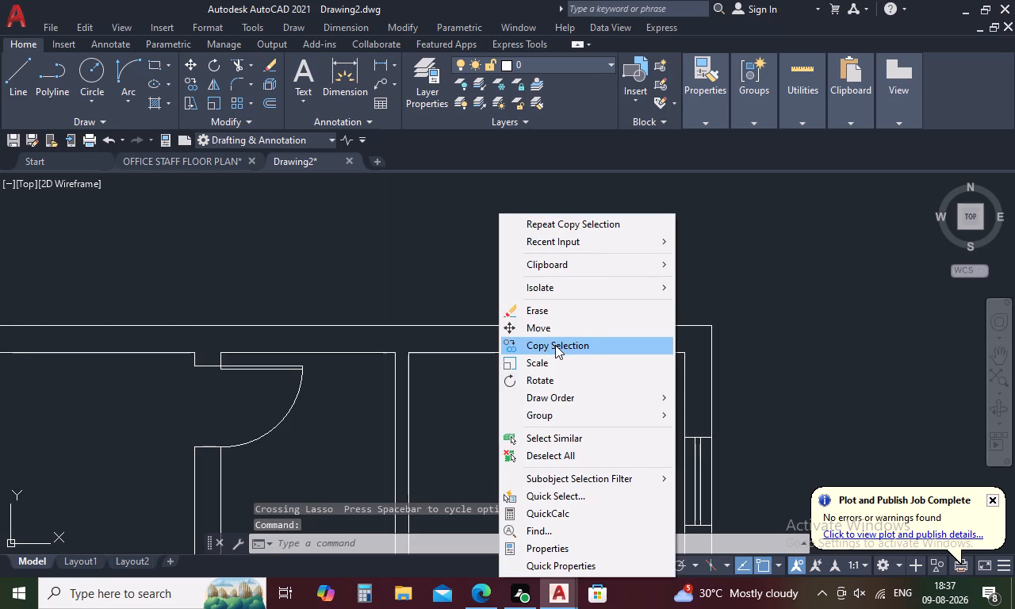
click(557, 380)
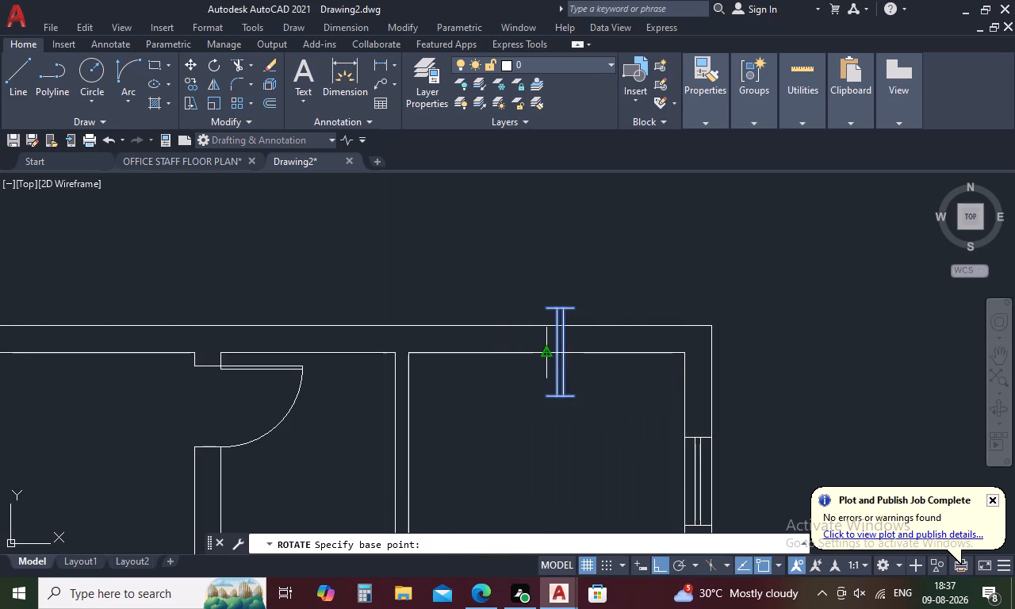
click(545, 358)
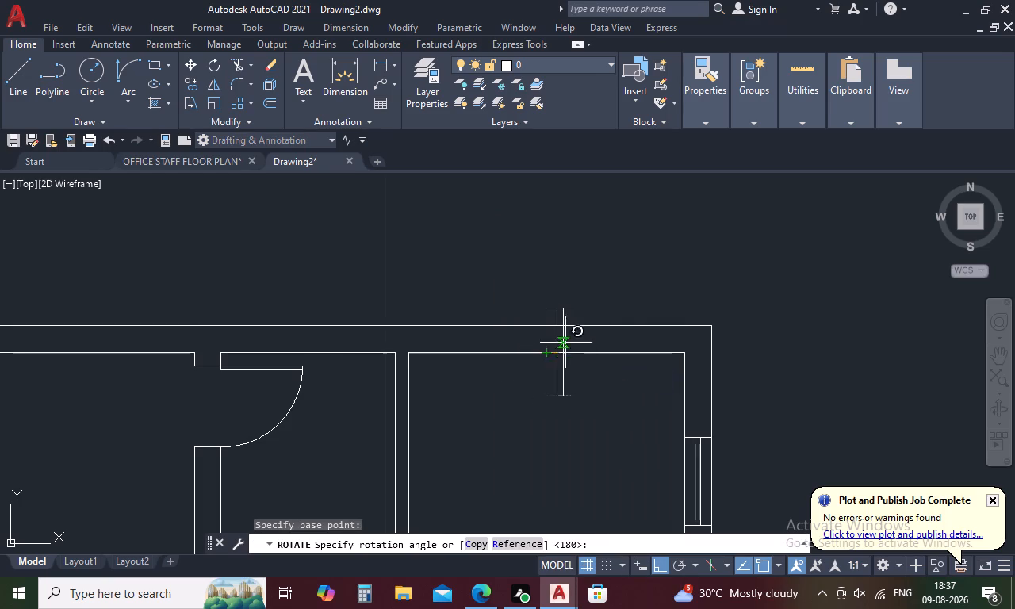
click(537, 315)
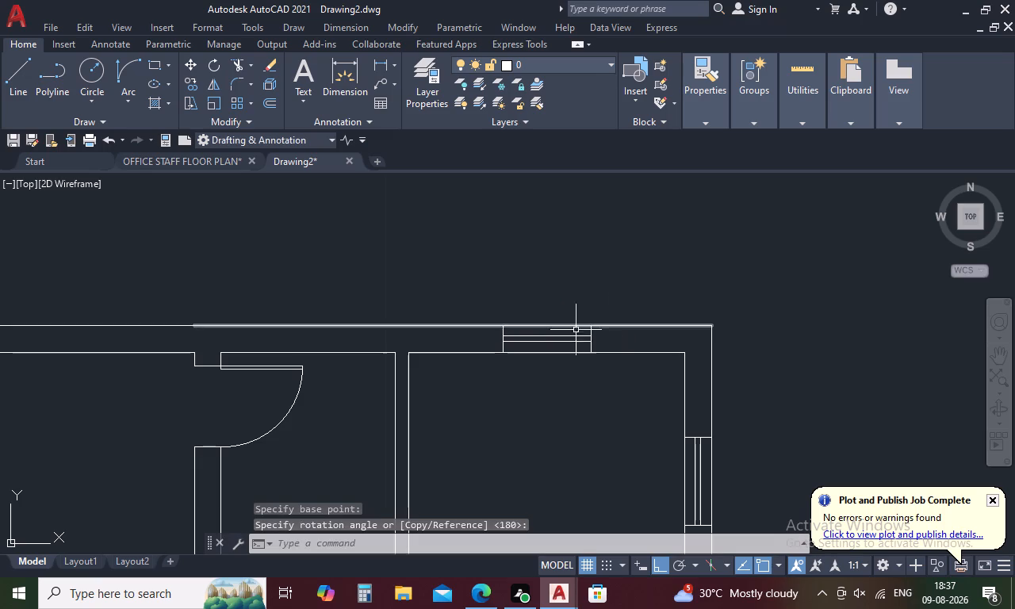
key(Escape)
Copy the rotated top-wall window from its inner wall-line midpoint to the midpoint of the neighbouring small door room's top wall.
scroll(547, 340, up, 3)
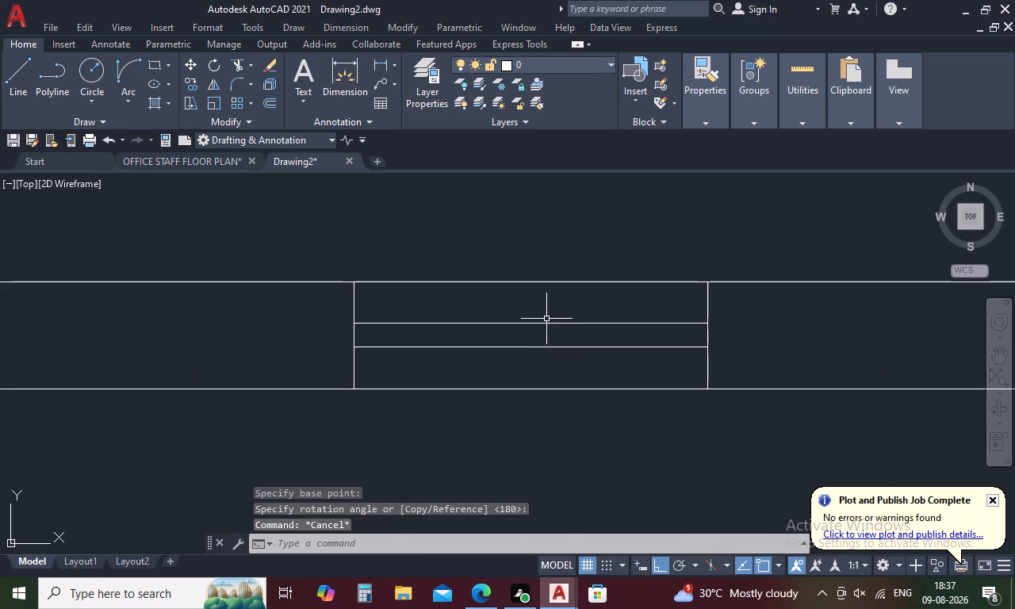
drag(553, 315, 509, 363)
drag(420, 335, 309, 339)
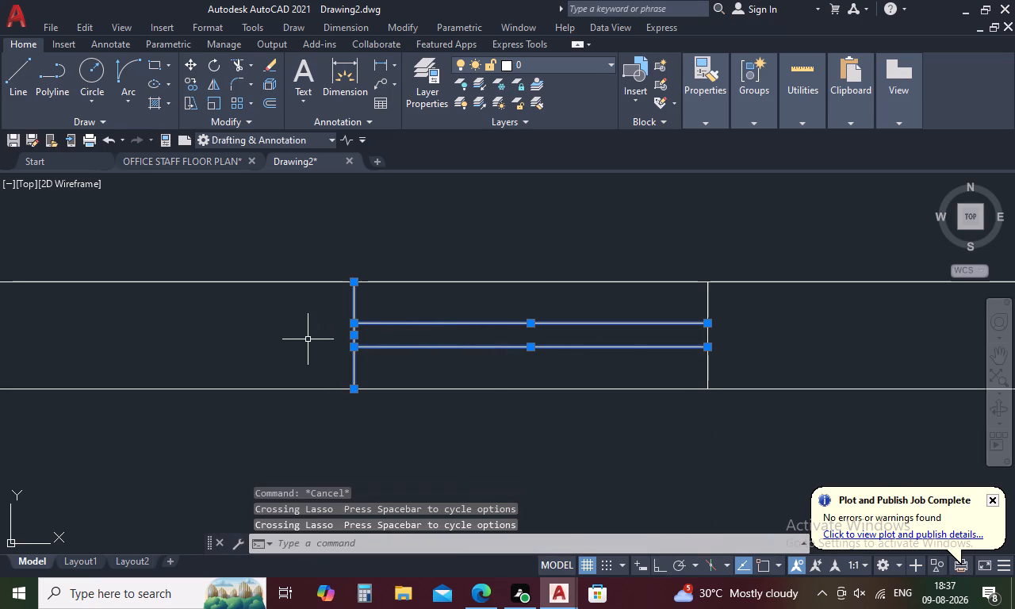
drag(741, 326, 683, 340)
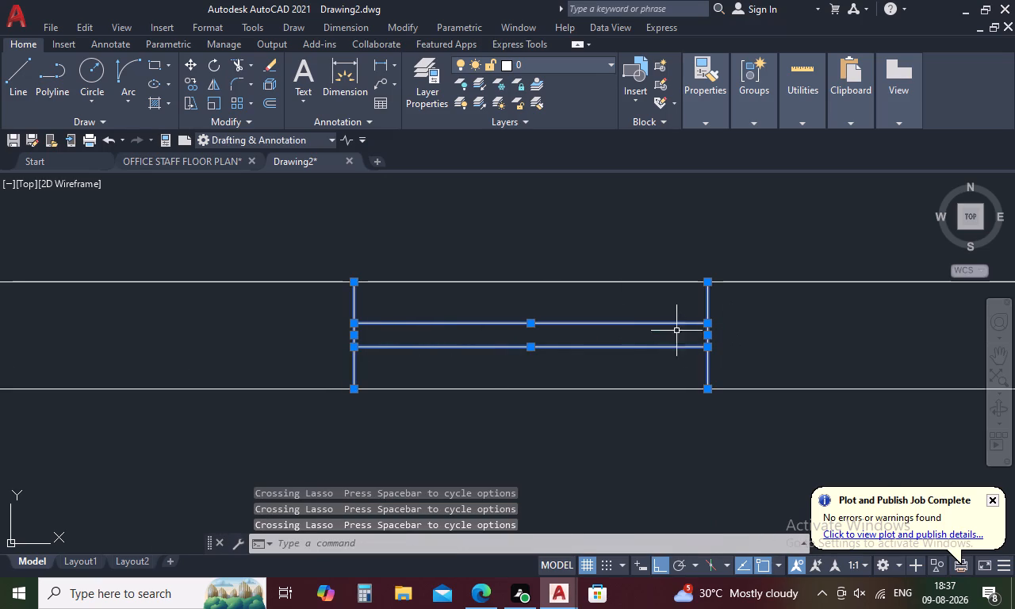
right_click(595, 209)
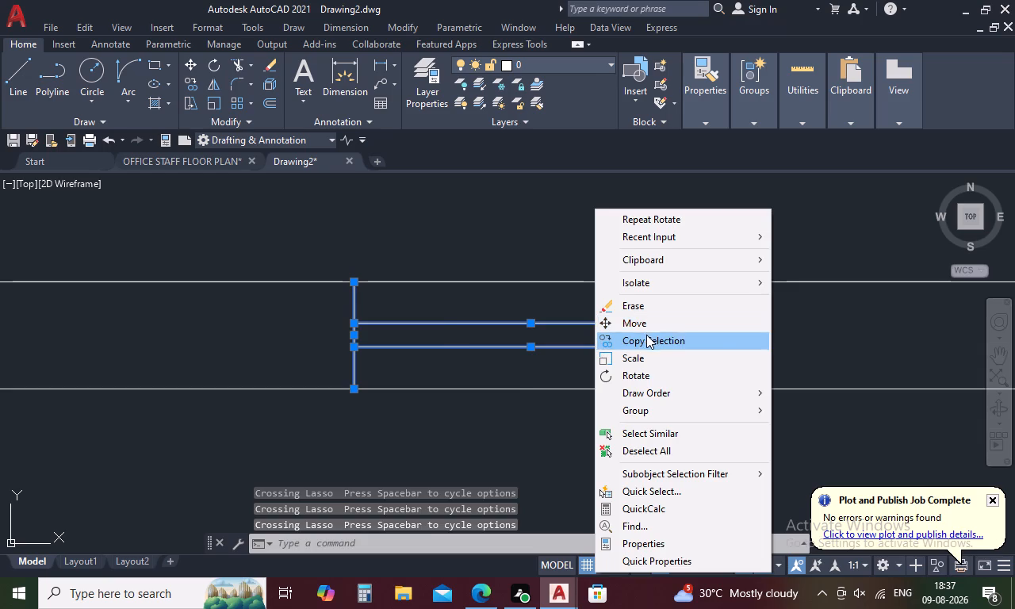
click(646, 335)
click(527, 389)
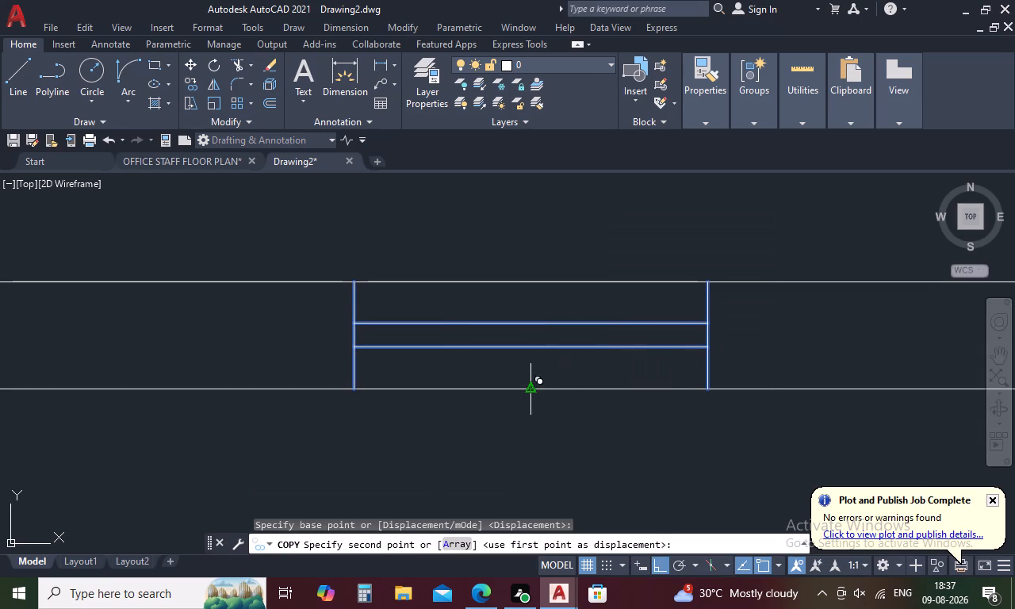
scroll(476, 378, down, 3)
middle_drag(475, 377, 603, 376)
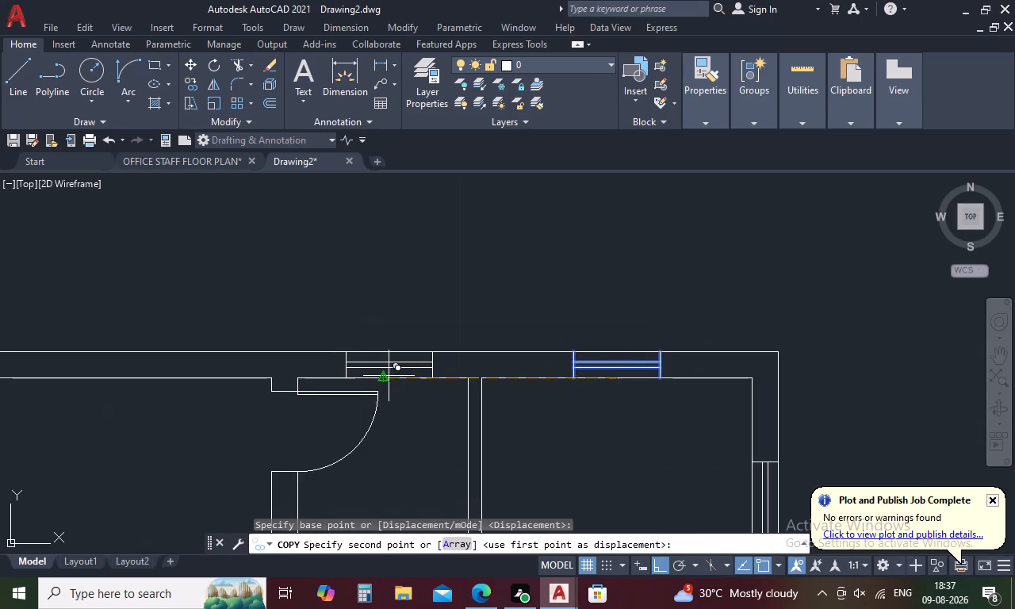
click(381, 376)
Place two more copies of the window, centred on the top walls of the two large rooms west of the small door room.
middle_drag(427, 327, 482, 328)
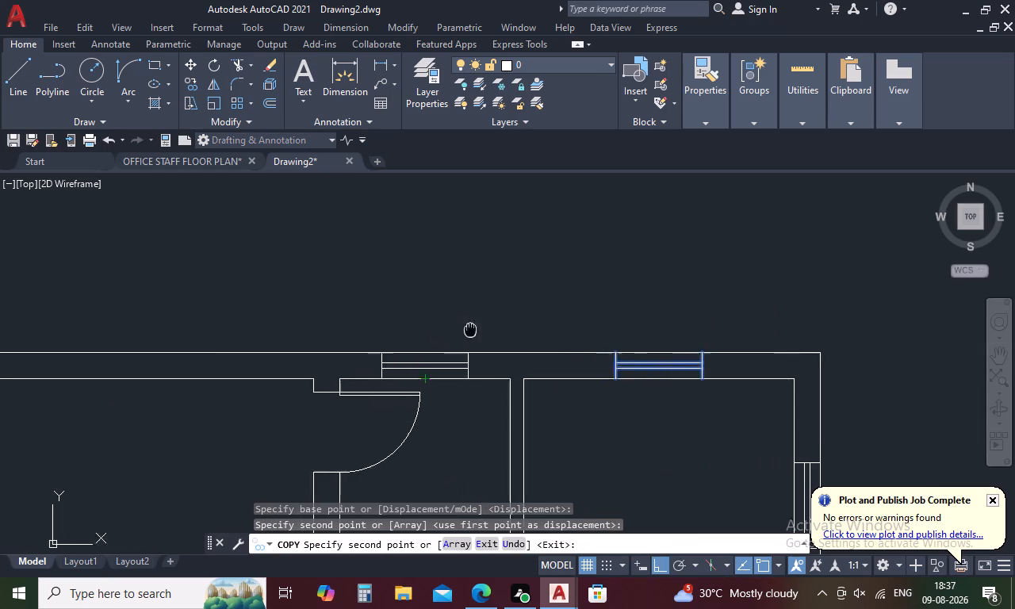
middle_drag(482, 328, 589, 331)
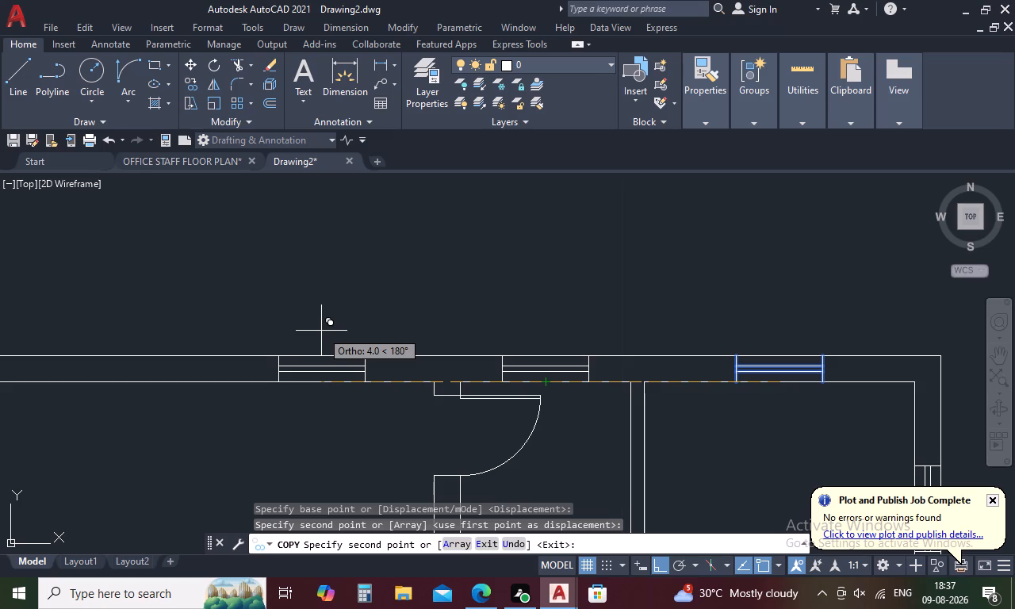
middle_drag(352, 289, 631, 301)
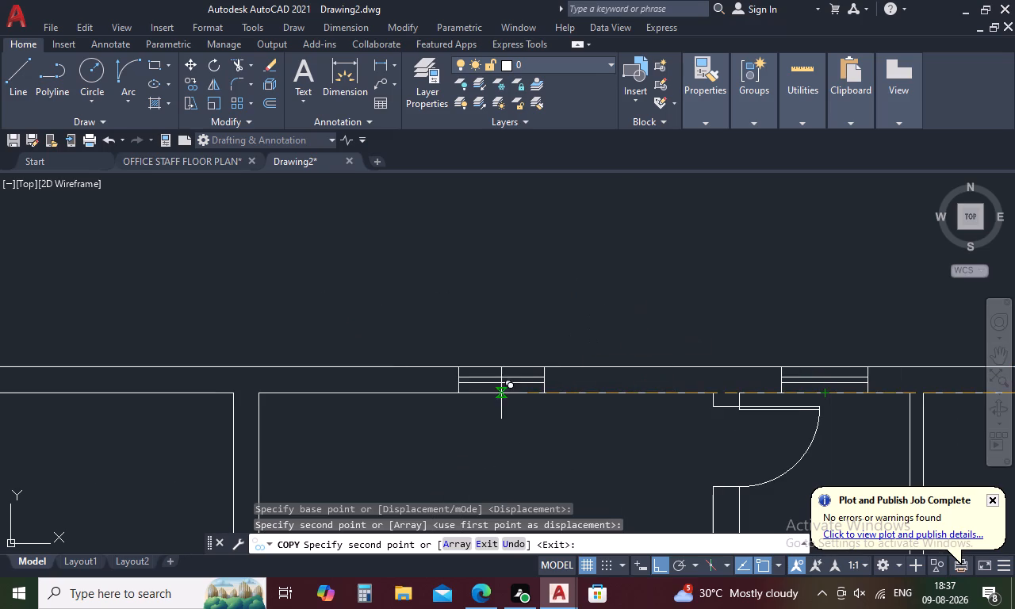
click(483, 394)
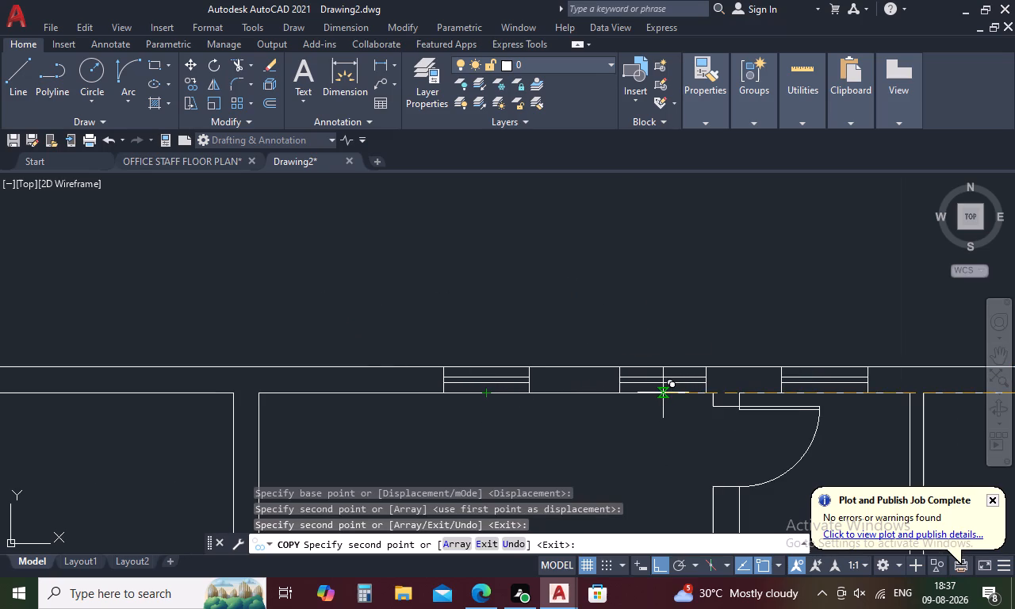
middle_drag(397, 318, 568, 317)
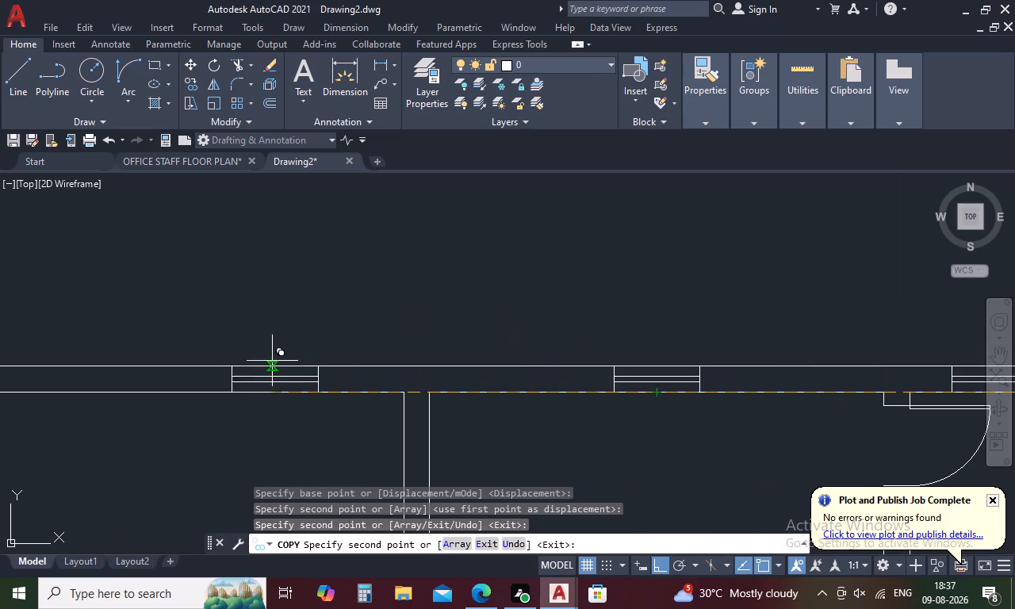
middle_drag(242, 290, 416, 304)
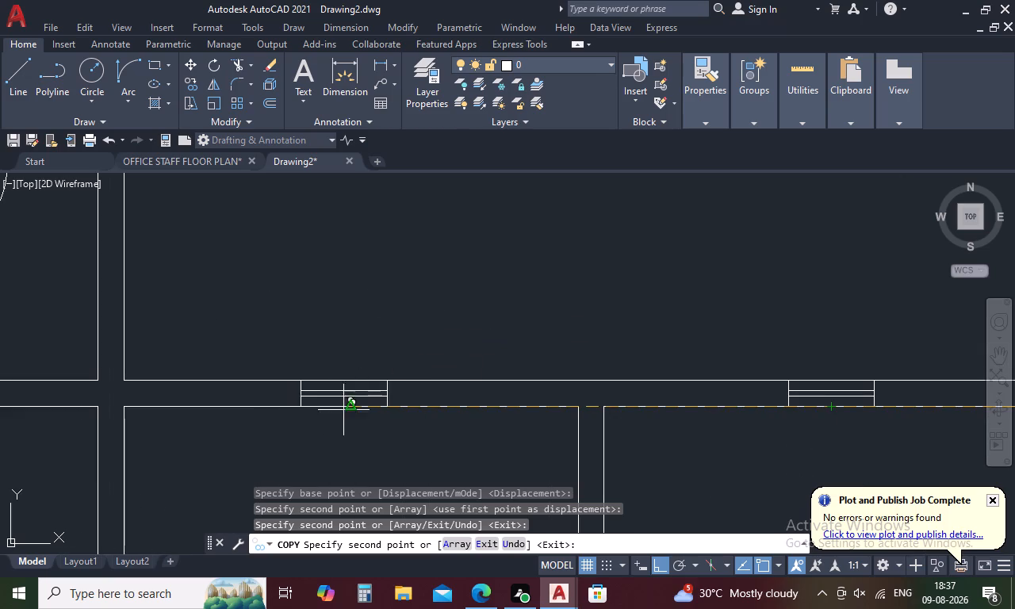
click(357, 410)
Place another window copy in the top wall of the large room beside the door, between its centred window and the door, and finish copying.
middle_drag(609, 351, 611, 351)
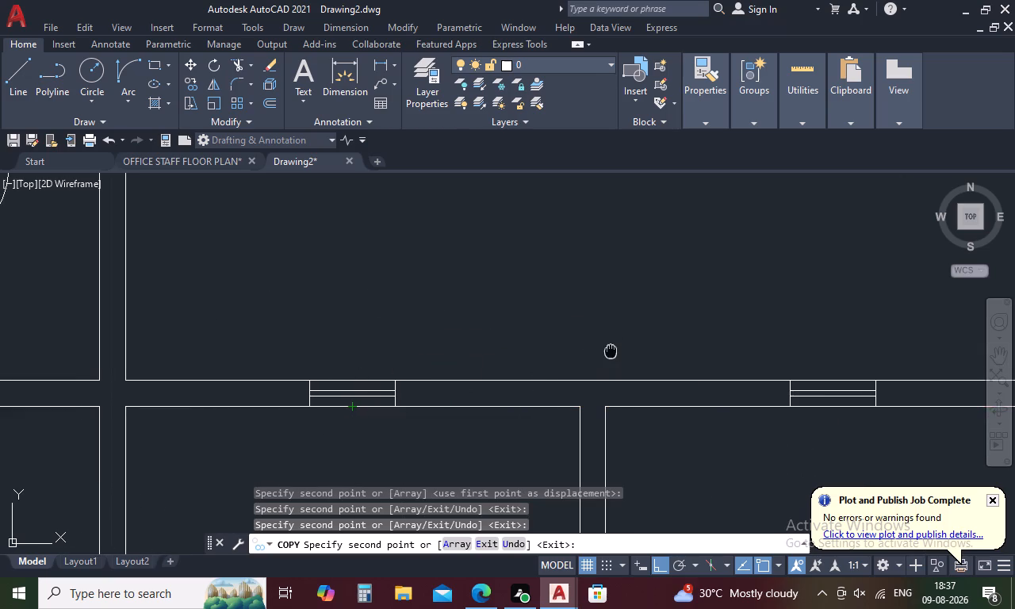
middle_drag(611, 351, 316, 371)
scroll(700, 413, up, 1)
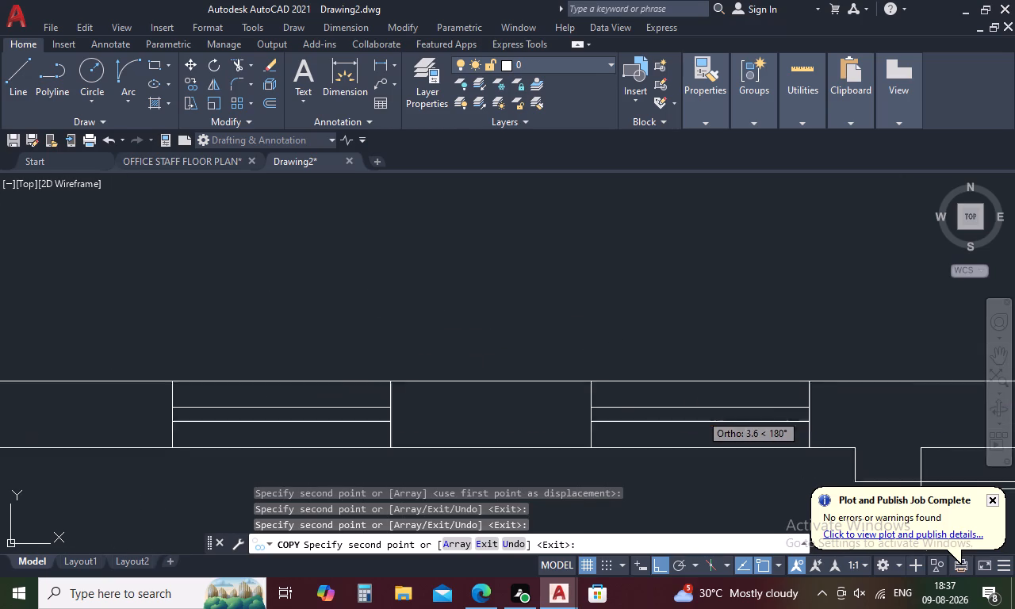
scroll(700, 413, up, 2)
middle_drag(694, 450, 650, 344)
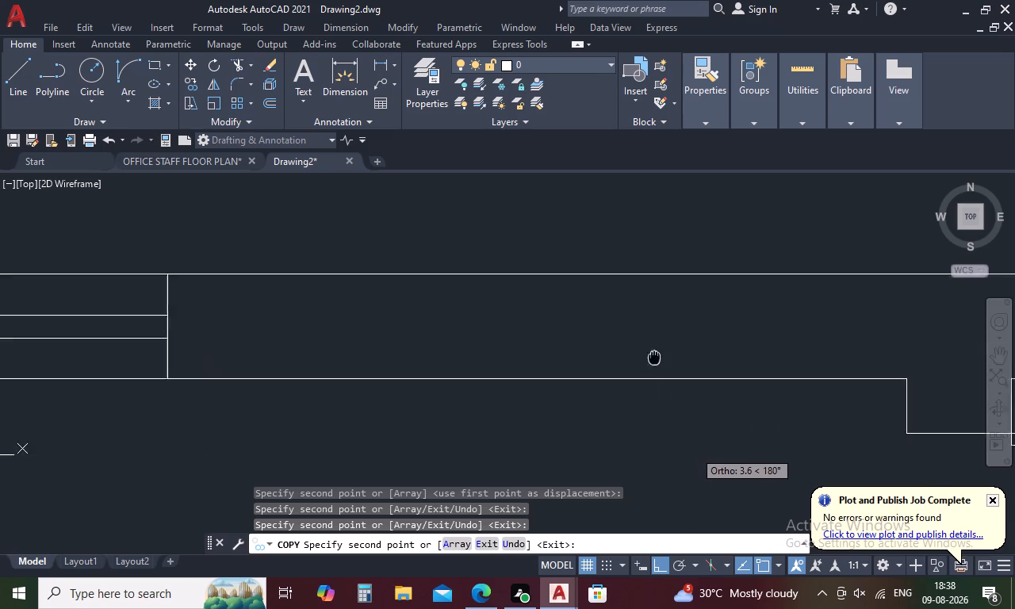
middle_drag(650, 344, 608, 258)
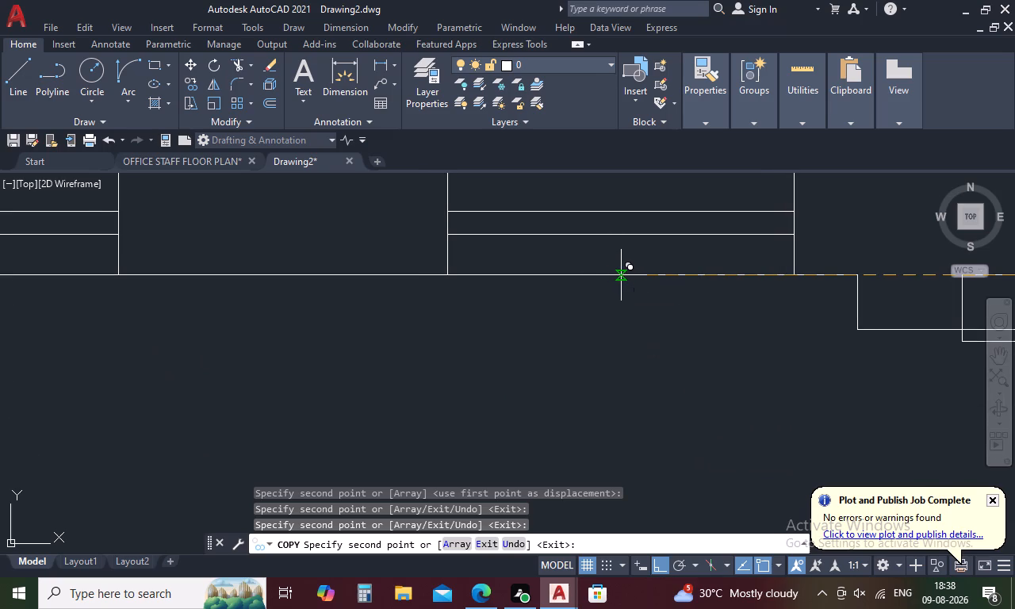
scroll(621, 275, down, 1)
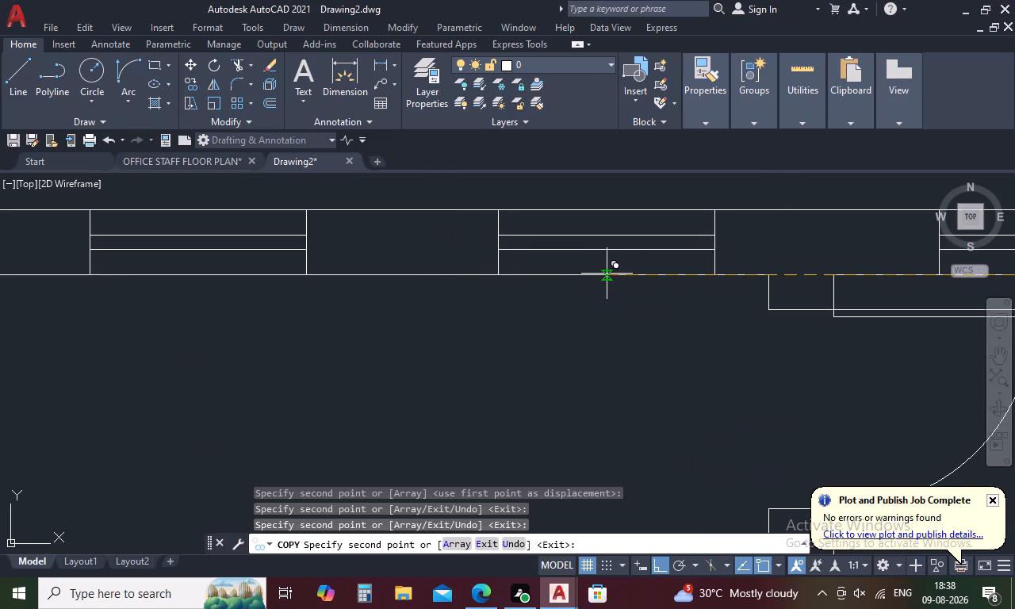
click(607, 274)
key(Escape)
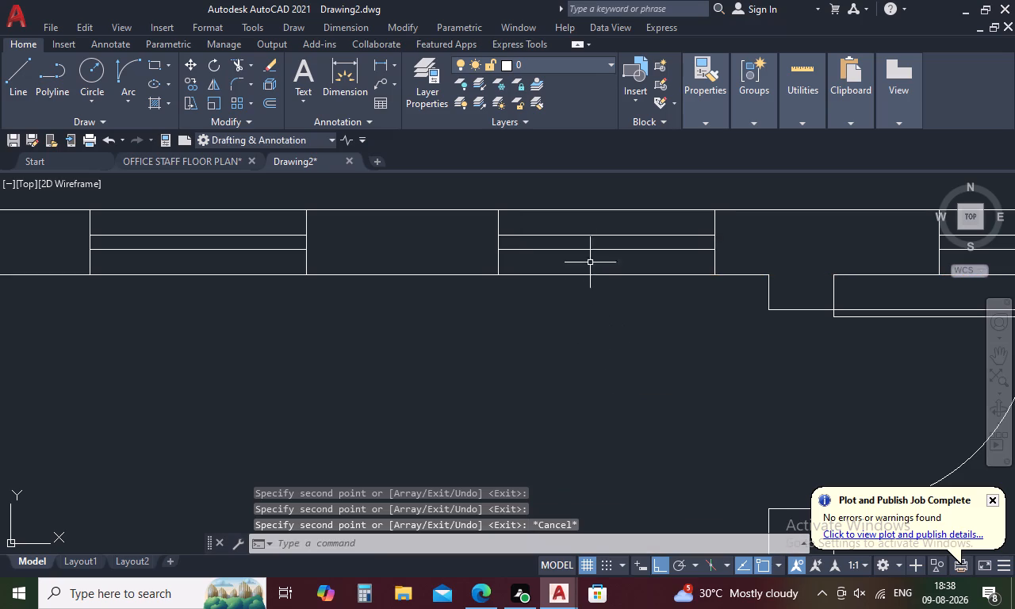
Mirror the window nearest the door about a vertical line through the large room's centred top-wall window, keeping the original.
drag(610, 223, 460, 229)
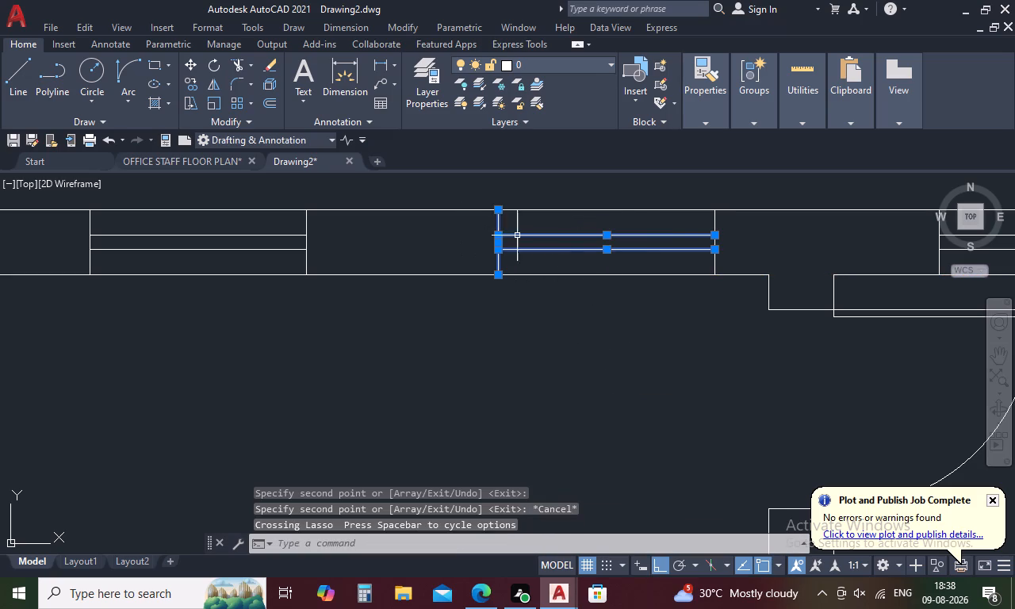
drag(727, 219, 696, 225)
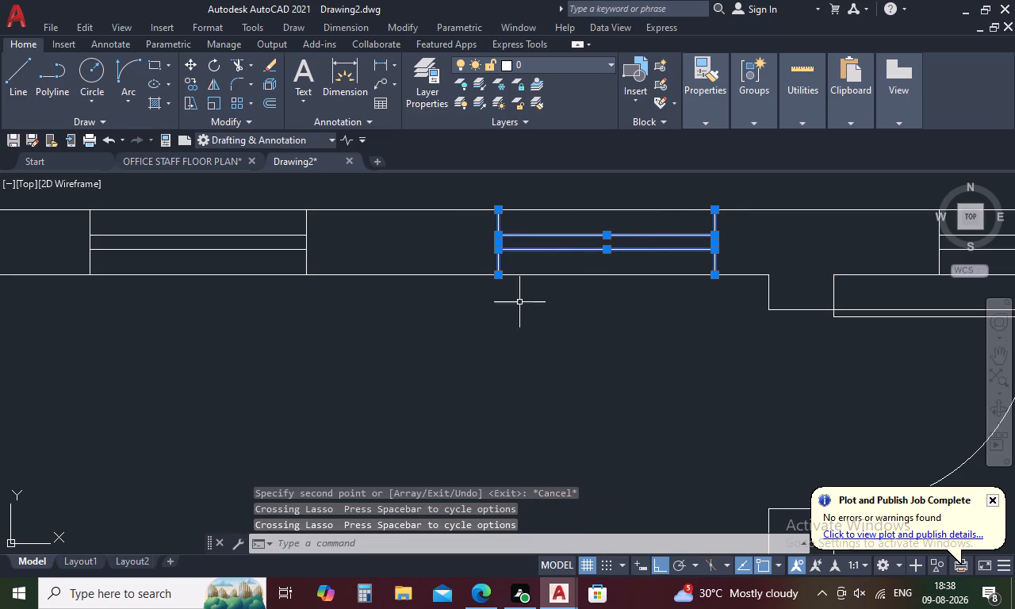
text(MI)
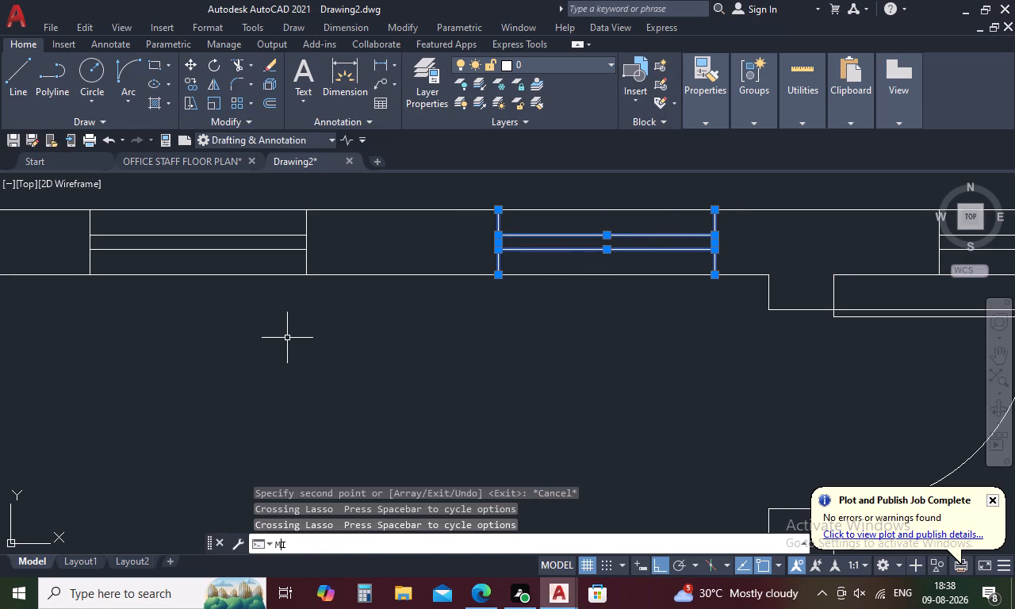
key(space)
middle_drag(274, 338, 396, 339)
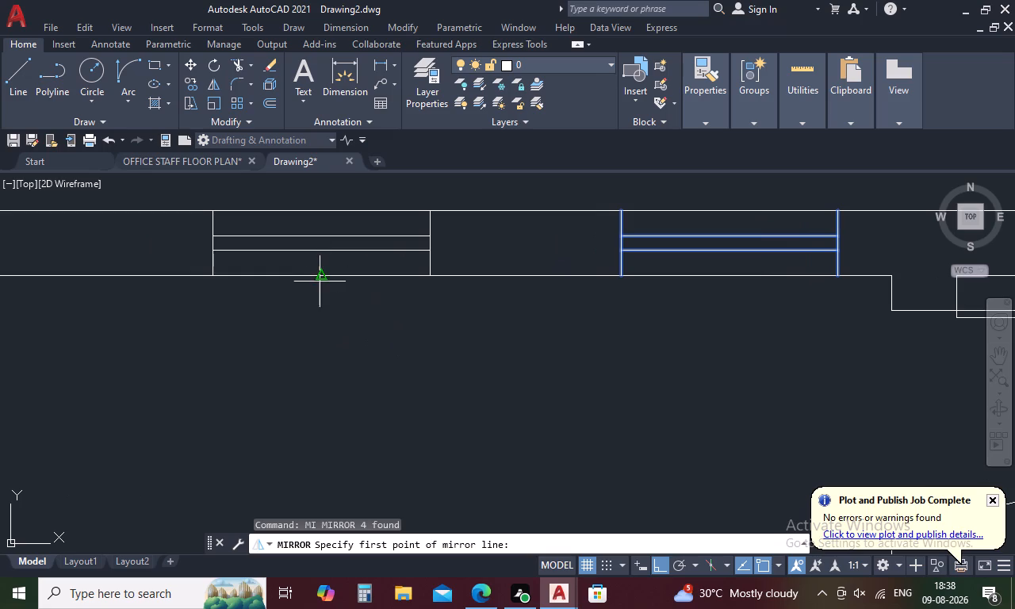
click(320, 282)
click(308, 397)
scroll(308, 397, down, 3)
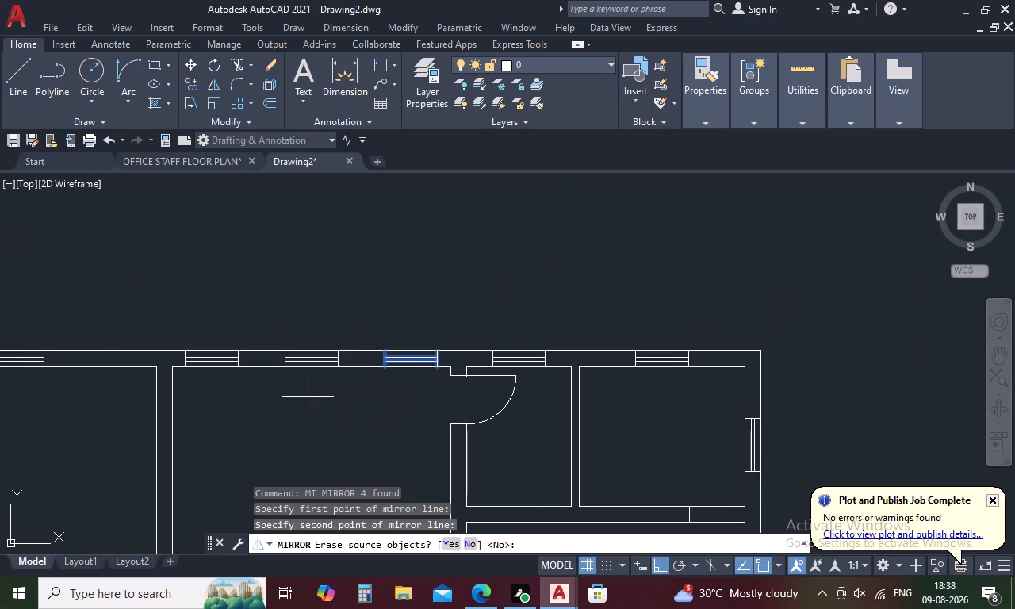
middle_drag(308, 397, 495, 412)
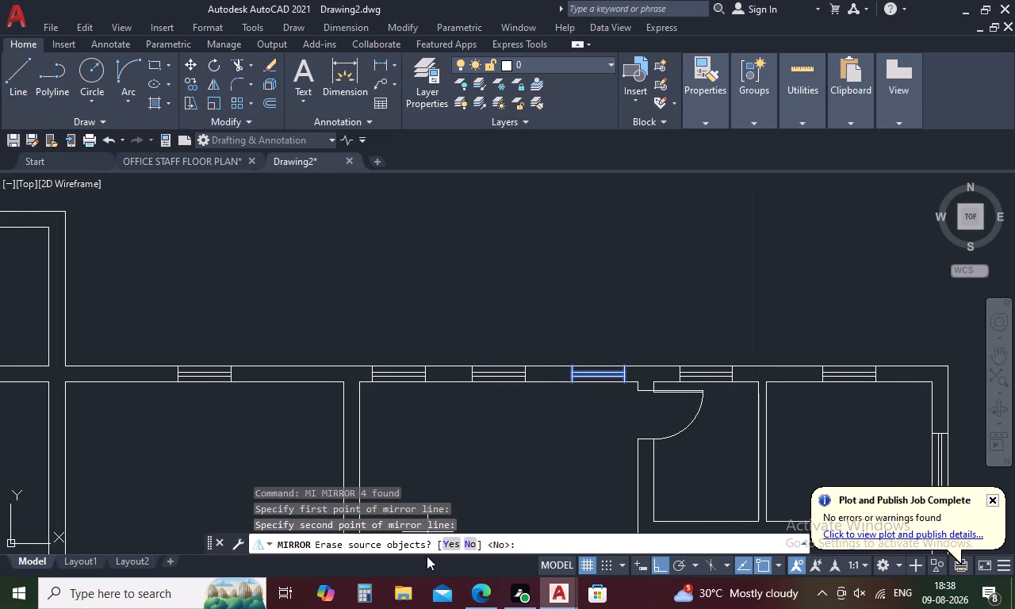
click(469, 545)
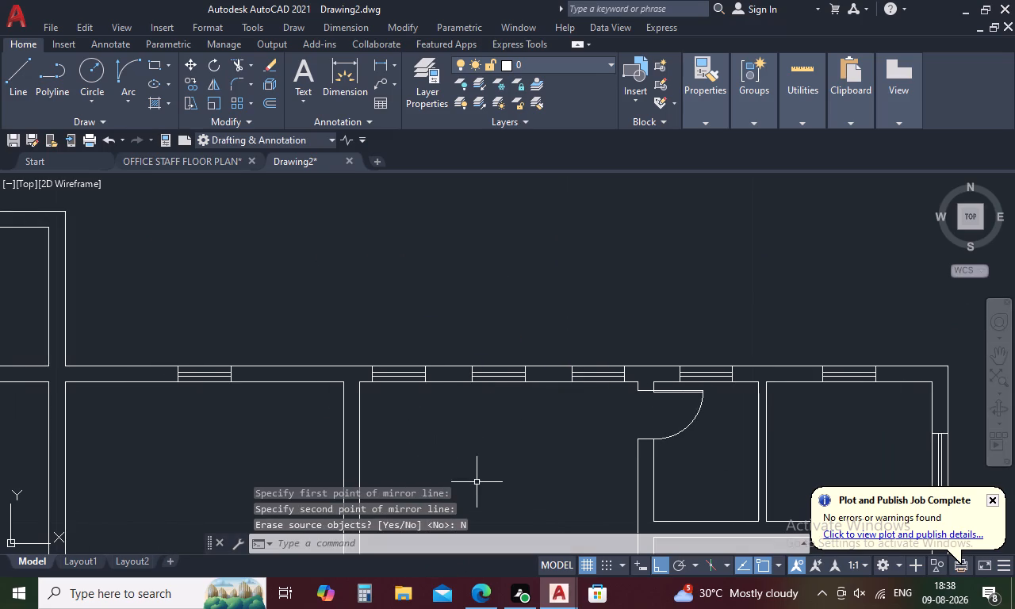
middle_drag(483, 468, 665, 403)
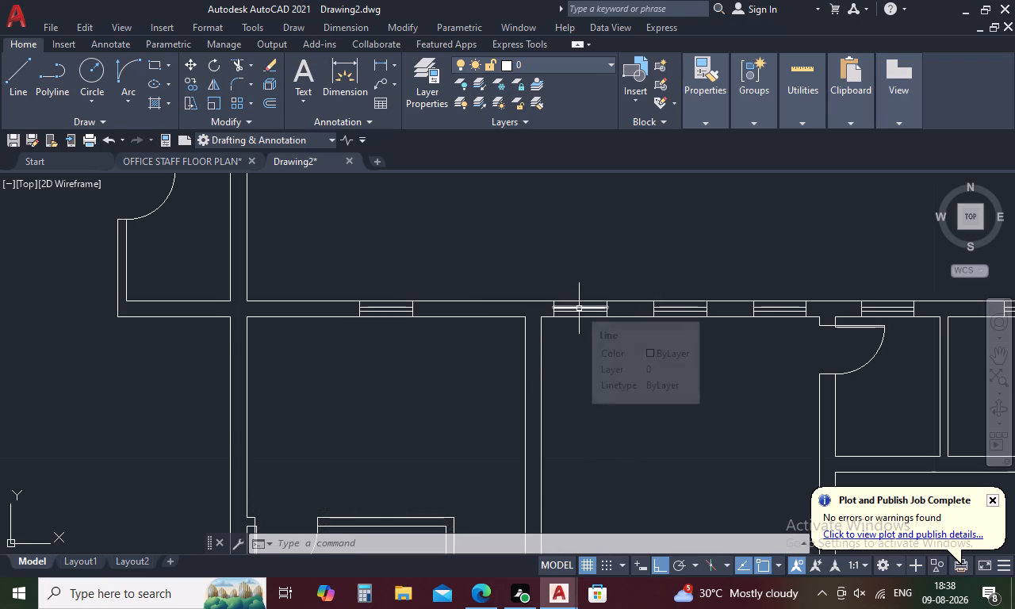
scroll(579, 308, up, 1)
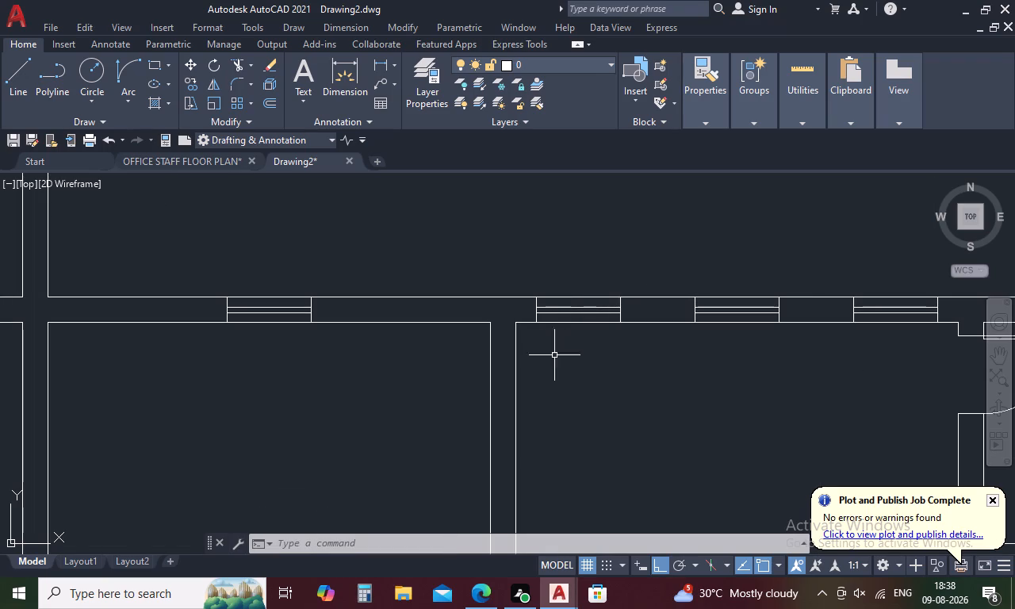
Copy the two windows flanking the centred one in the room beside the door to flank the western large room's centred top-wall window.
scroll(530, 304, up, 3)
drag(530, 304, 533, 316)
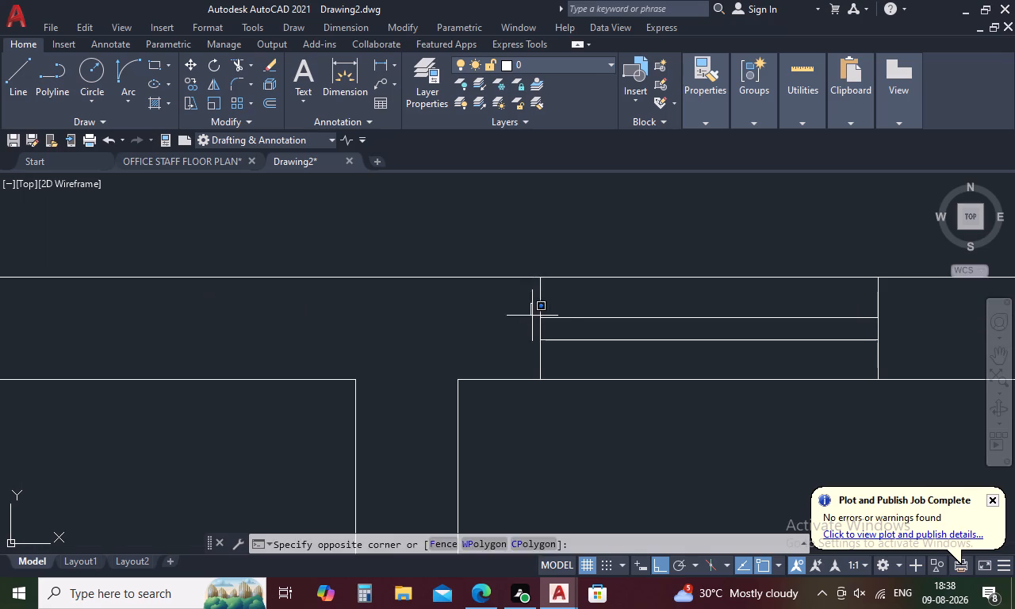
drag(533, 316, 672, 327)
drag(702, 299, 479, 326)
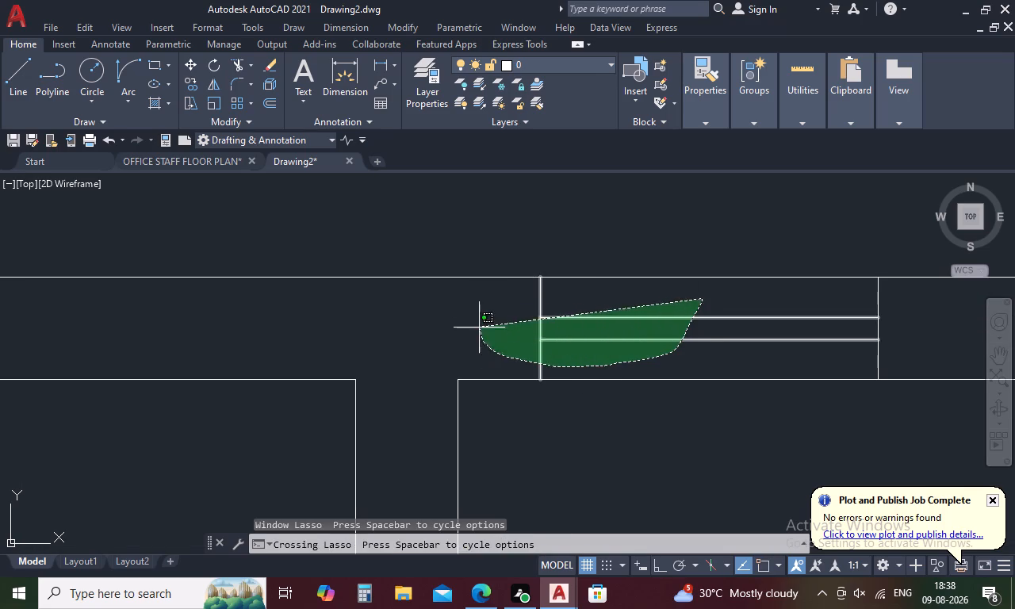
drag(479, 326, 477, 305)
drag(908, 310, 800, 318)
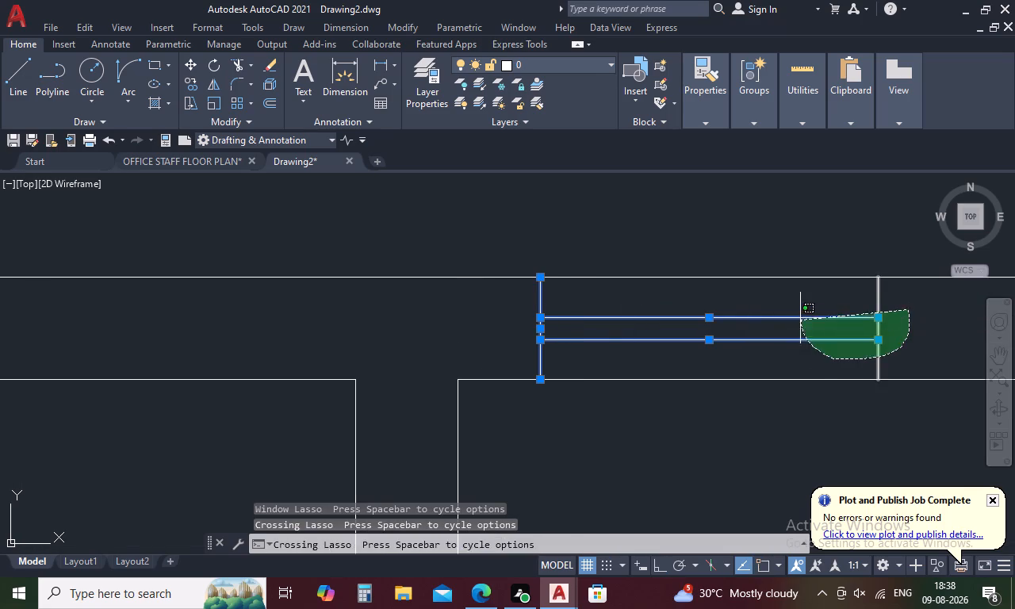
drag(800, 318, 800, 311)
scroll(800, 308, down, 3)
middle_drag(868, 308, 503, 330)
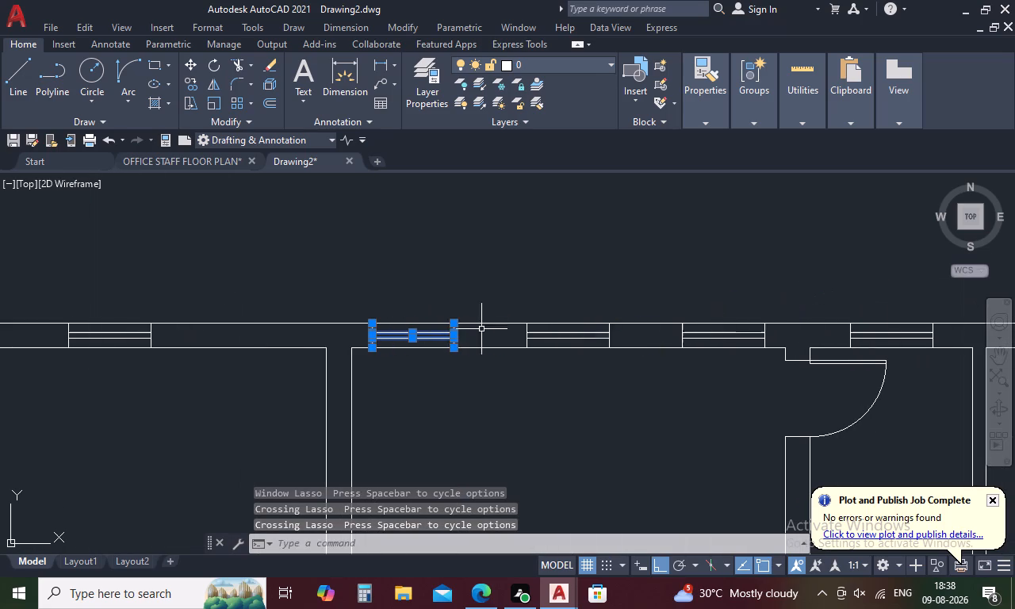
scroll(760, 336, up, 2)
drag(791, 325, 707, 358)
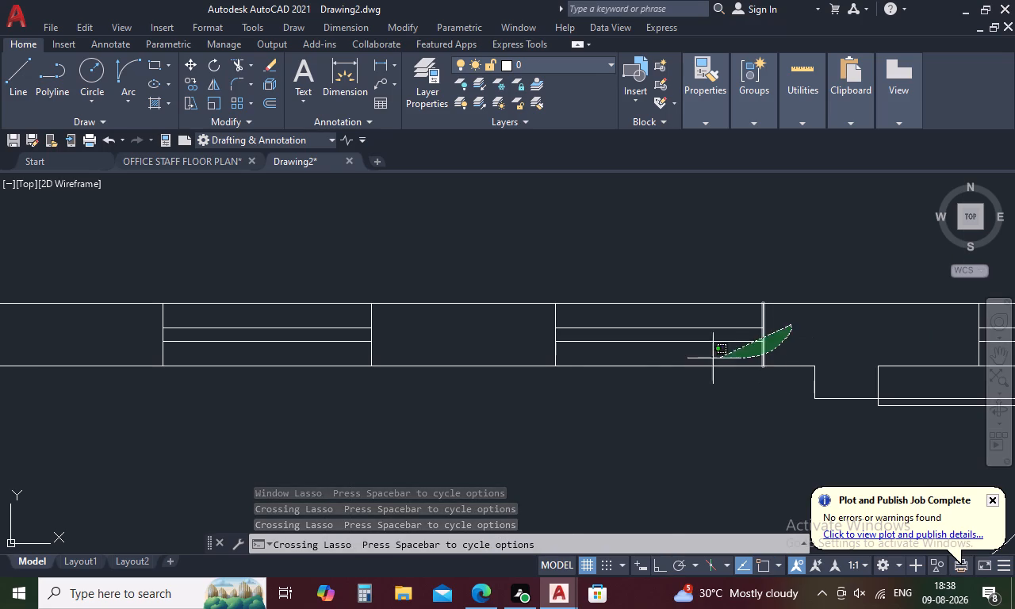
drag(707, 358, 540, 331)
right_click(502, 332)
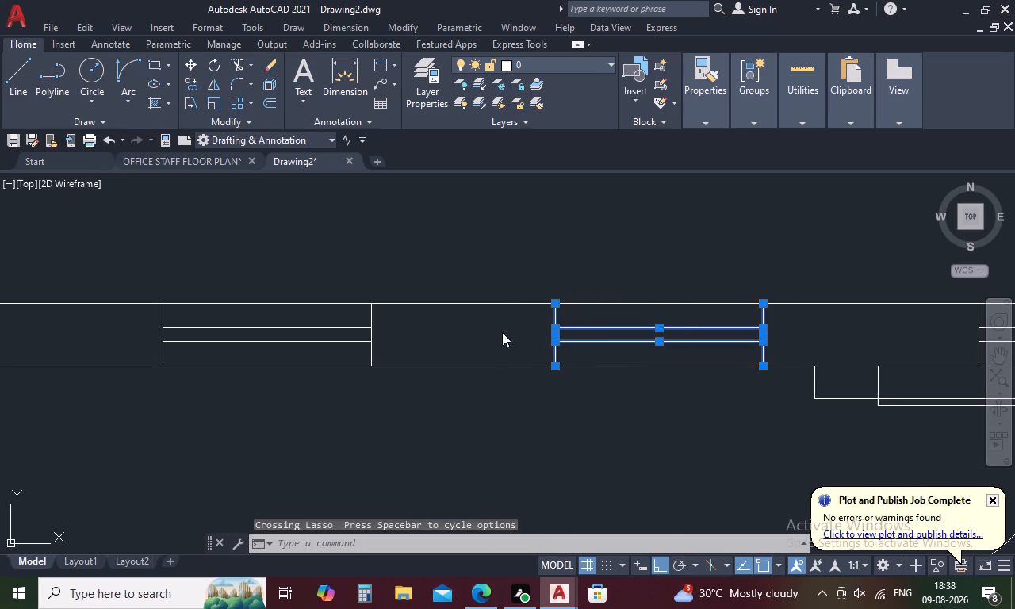
click(541, 345)
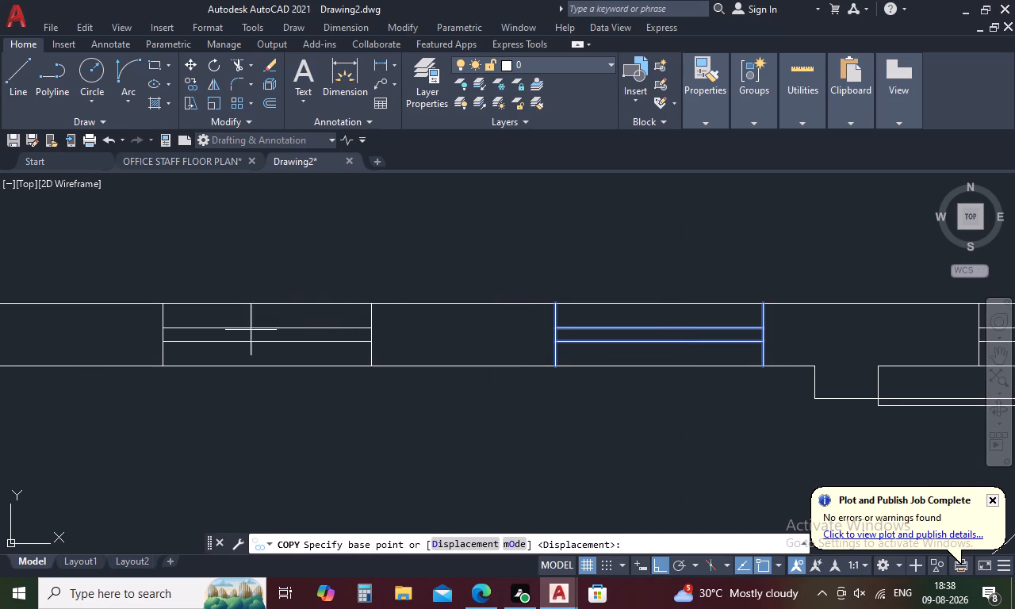
click(270, 369)
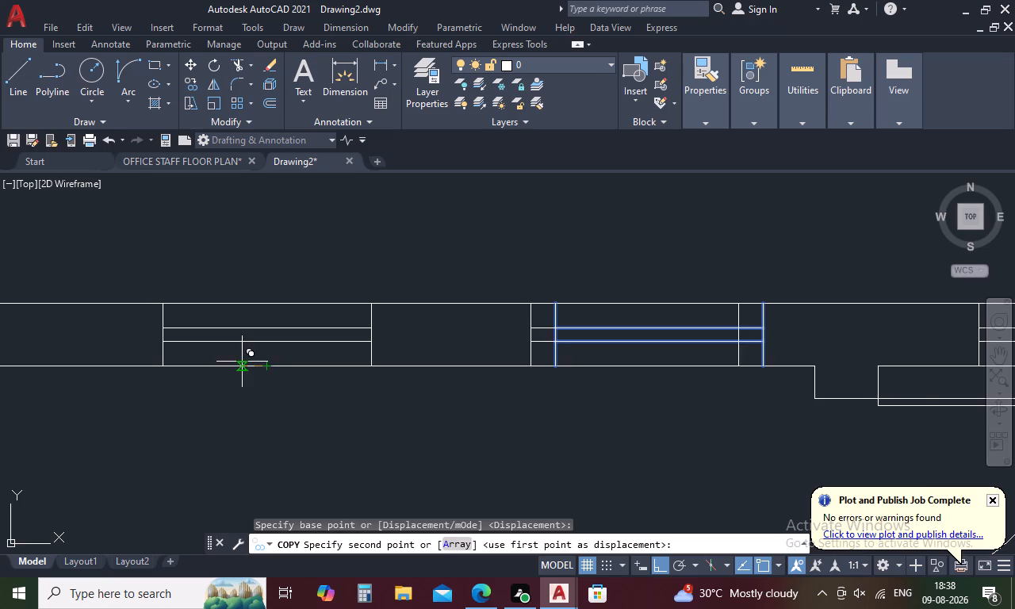
middle_drag(242, 362, 614, 390)
middle_drag(153, 407, 525, 405)
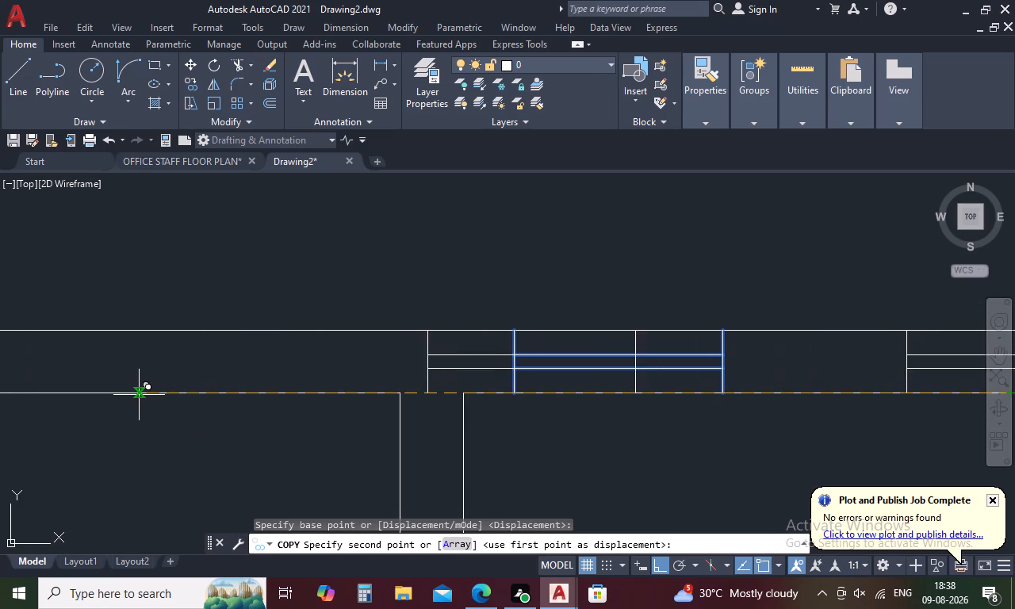
middle_drag(139, 394, 354, 425)
scroll(313, 431, down, 2)
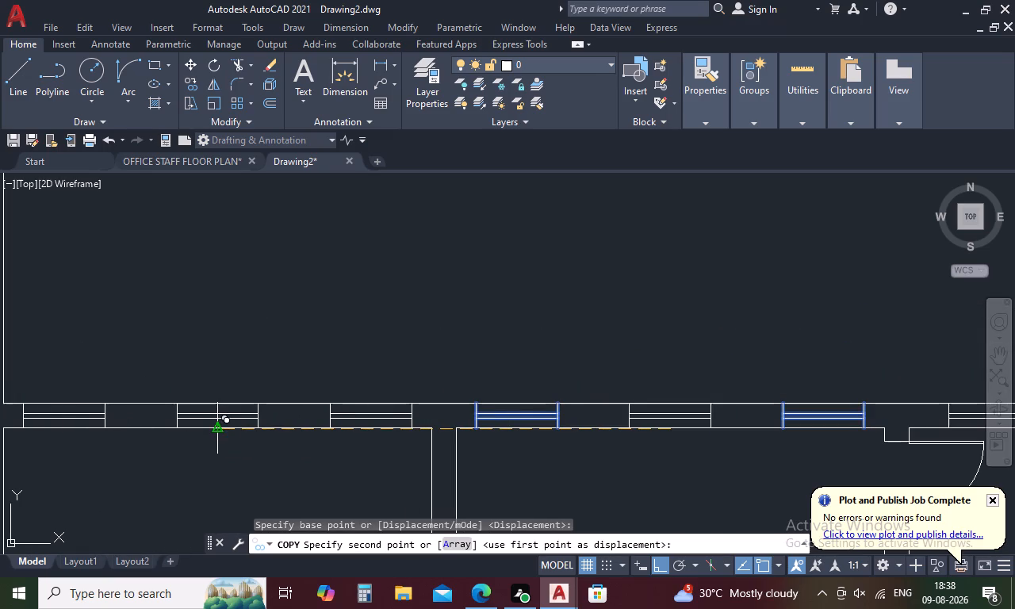
click(213, 428)
key(Escape)
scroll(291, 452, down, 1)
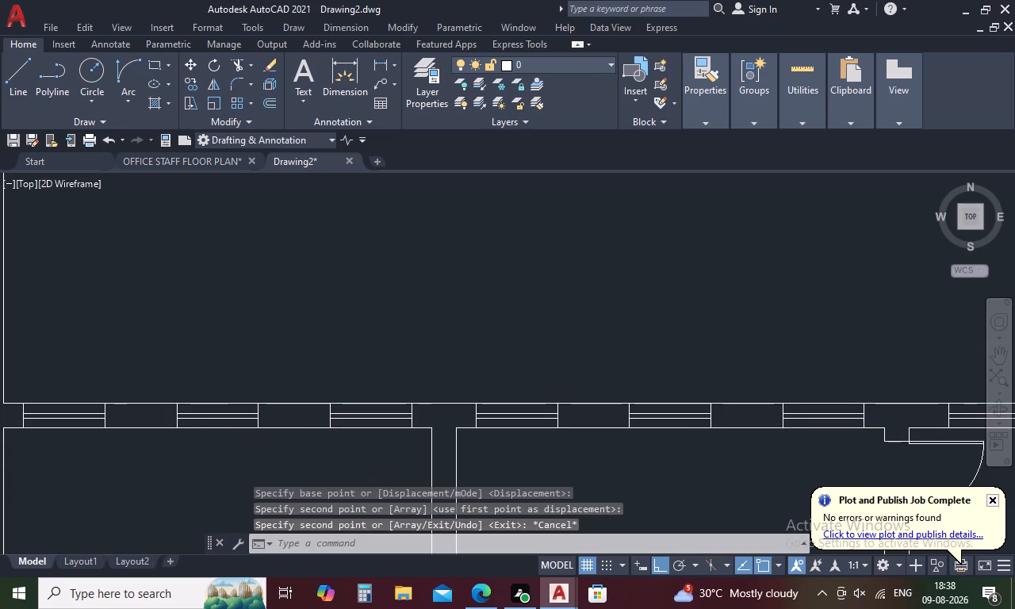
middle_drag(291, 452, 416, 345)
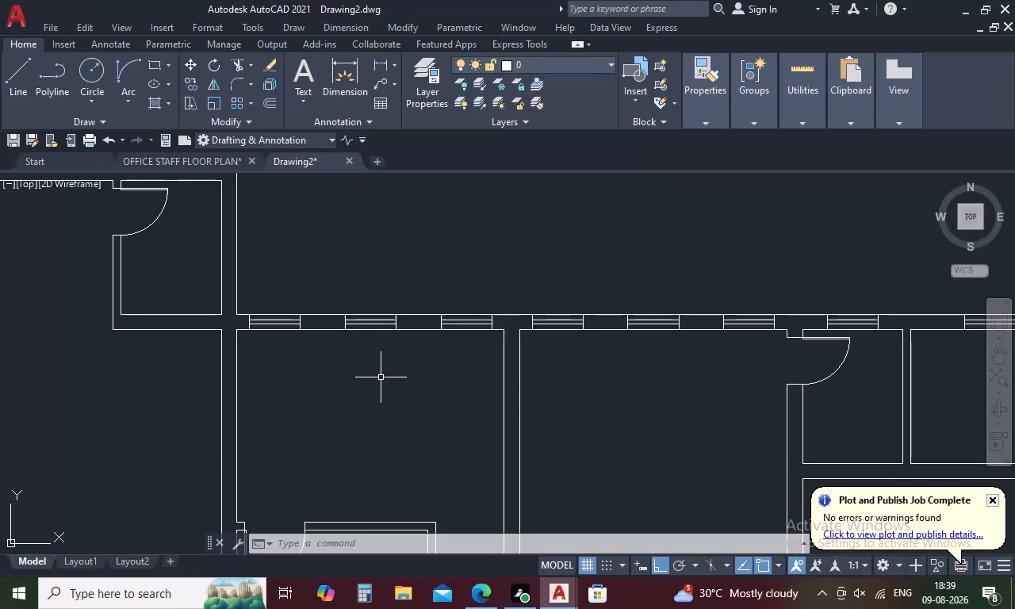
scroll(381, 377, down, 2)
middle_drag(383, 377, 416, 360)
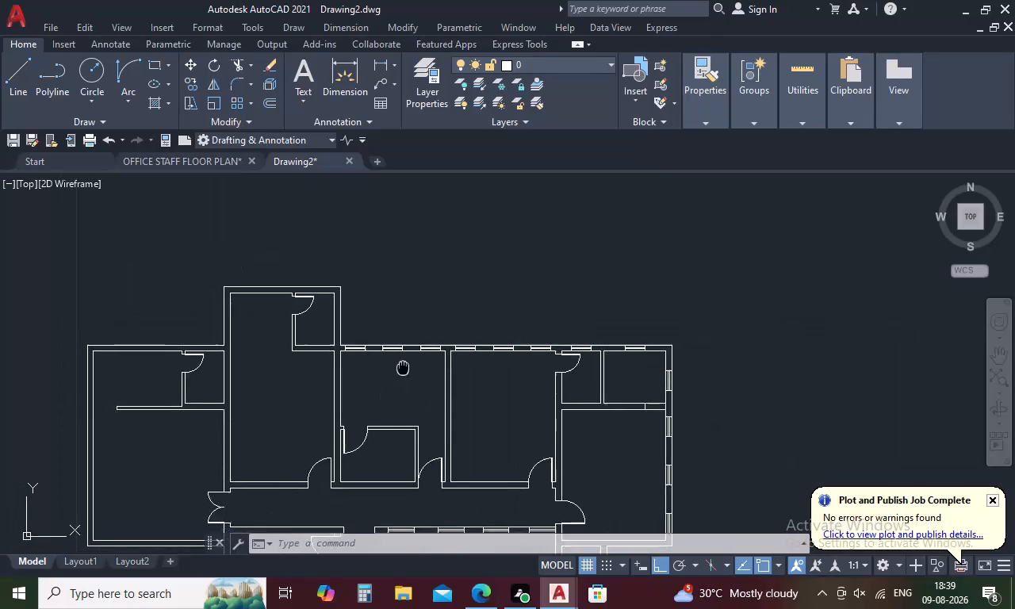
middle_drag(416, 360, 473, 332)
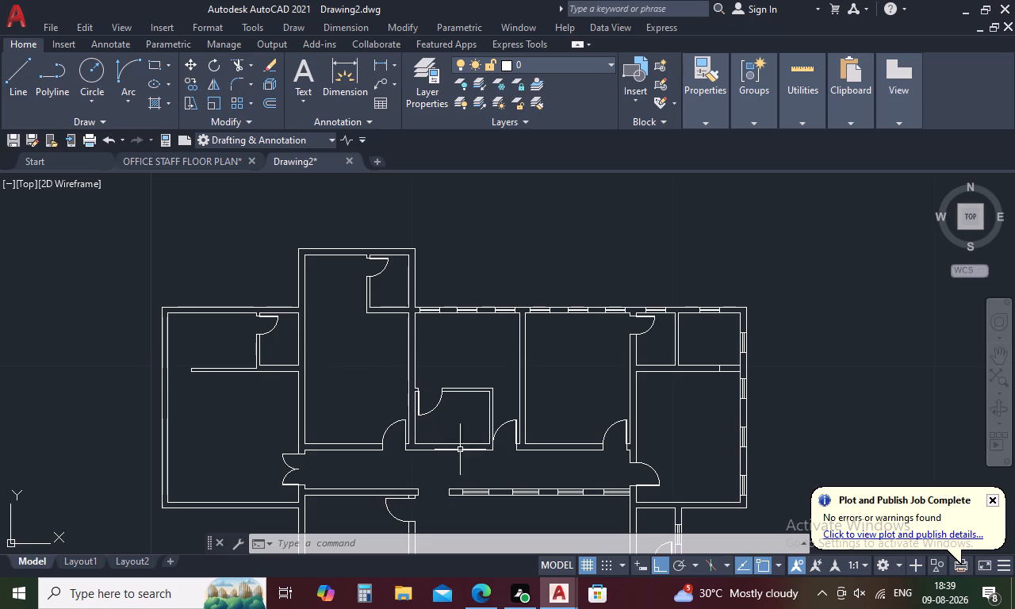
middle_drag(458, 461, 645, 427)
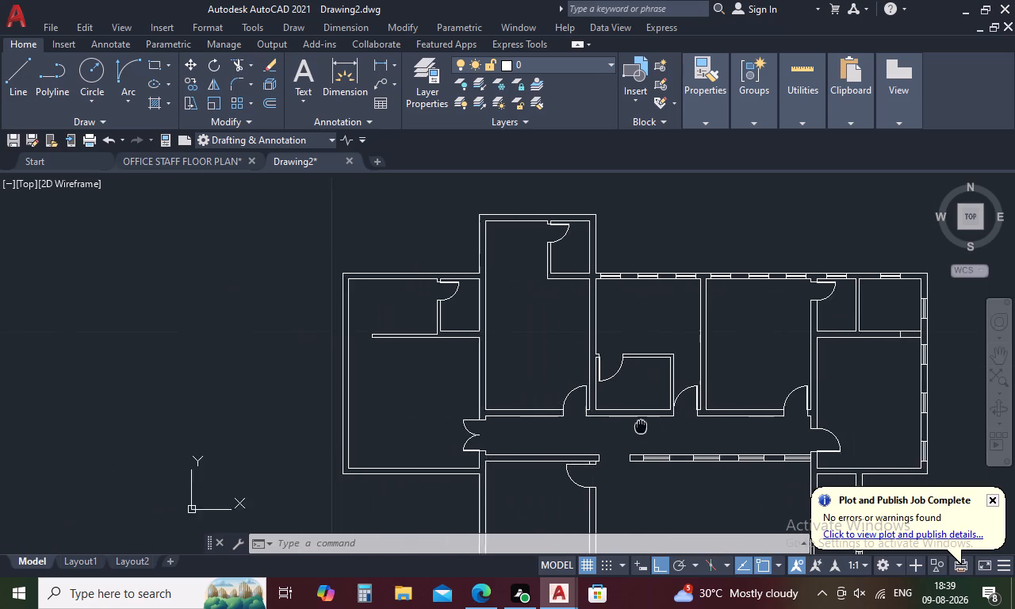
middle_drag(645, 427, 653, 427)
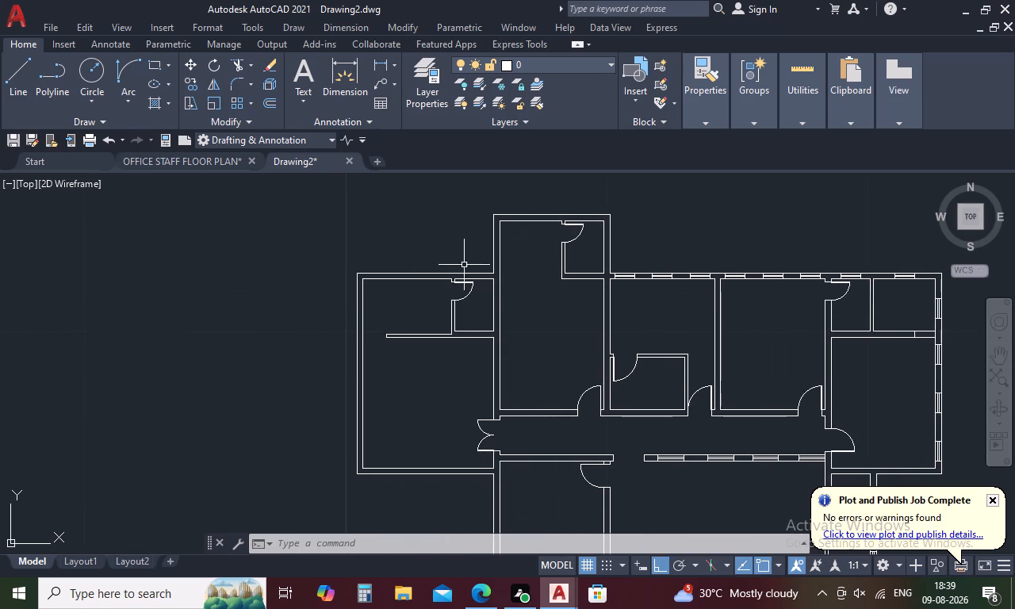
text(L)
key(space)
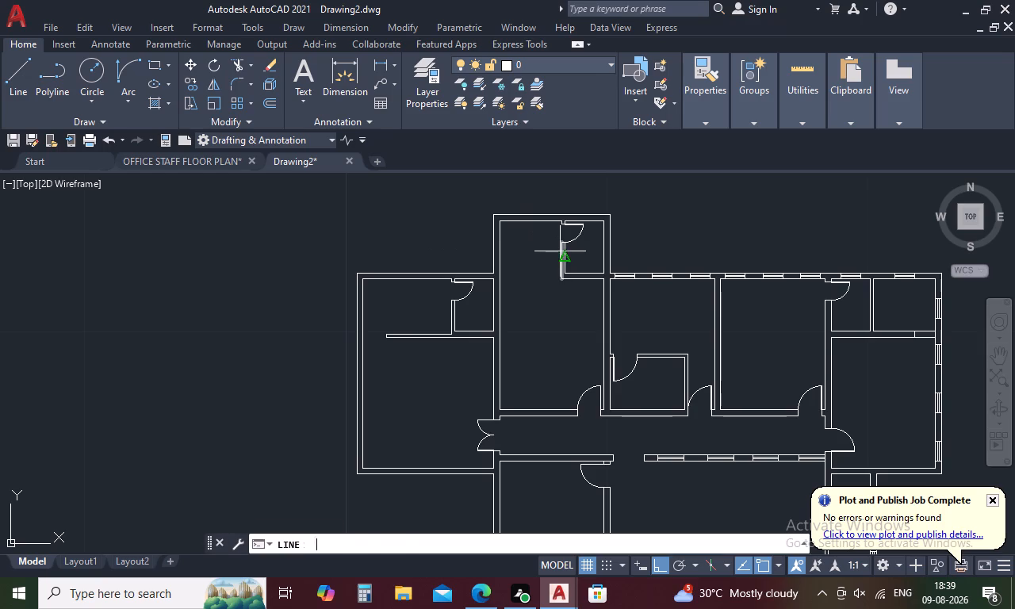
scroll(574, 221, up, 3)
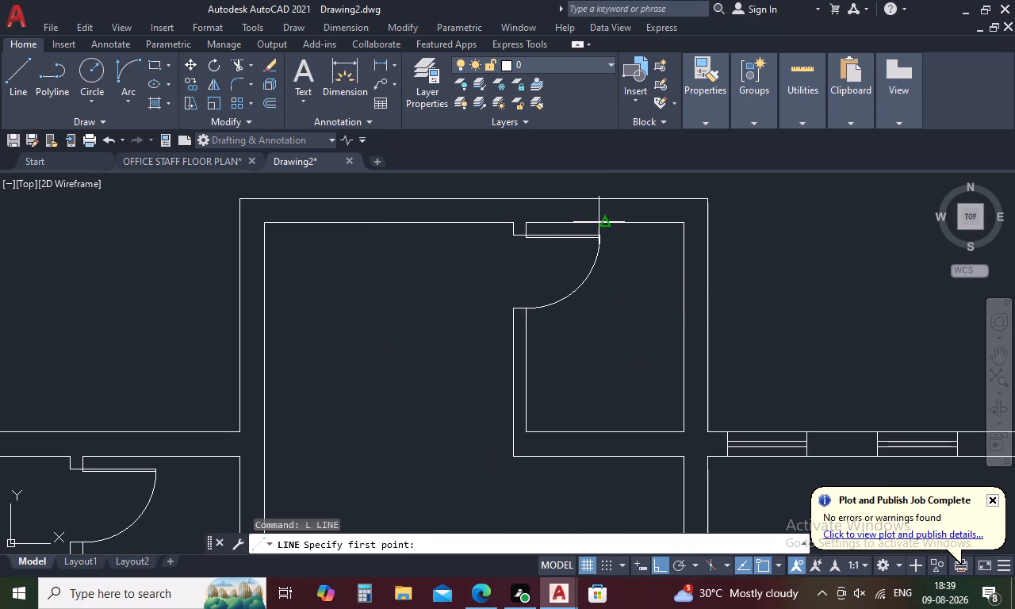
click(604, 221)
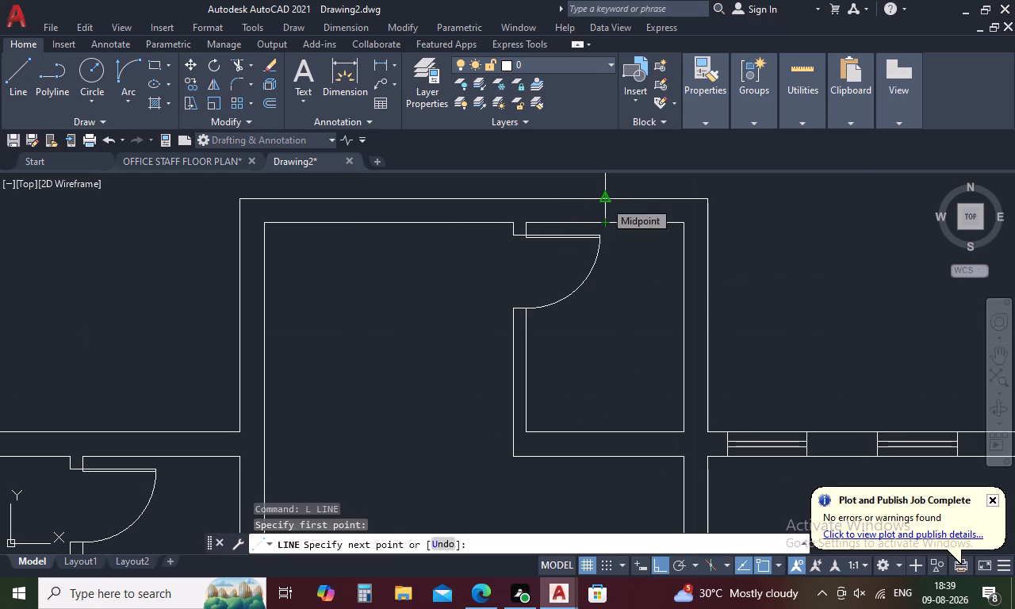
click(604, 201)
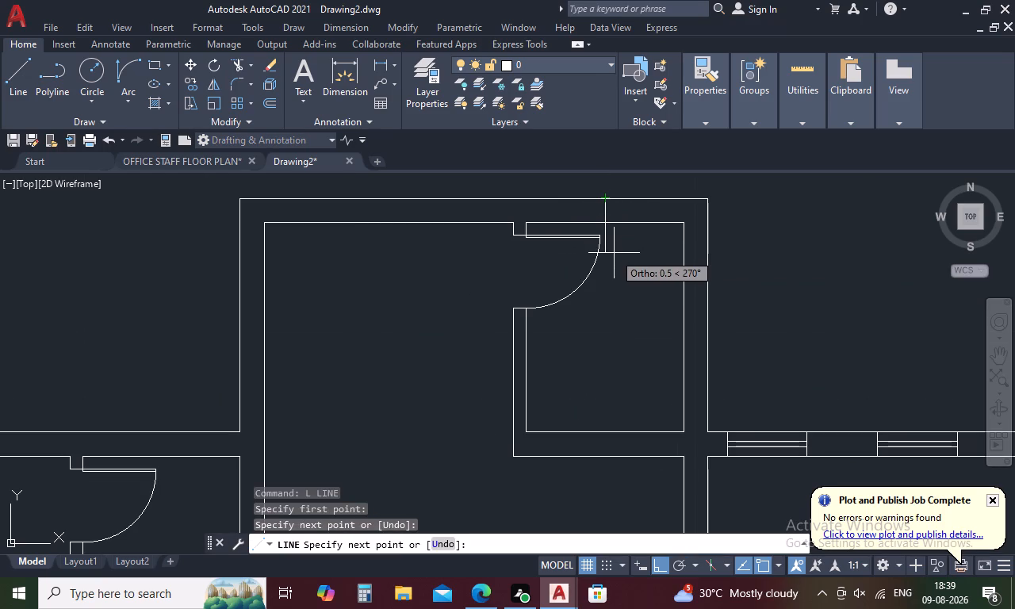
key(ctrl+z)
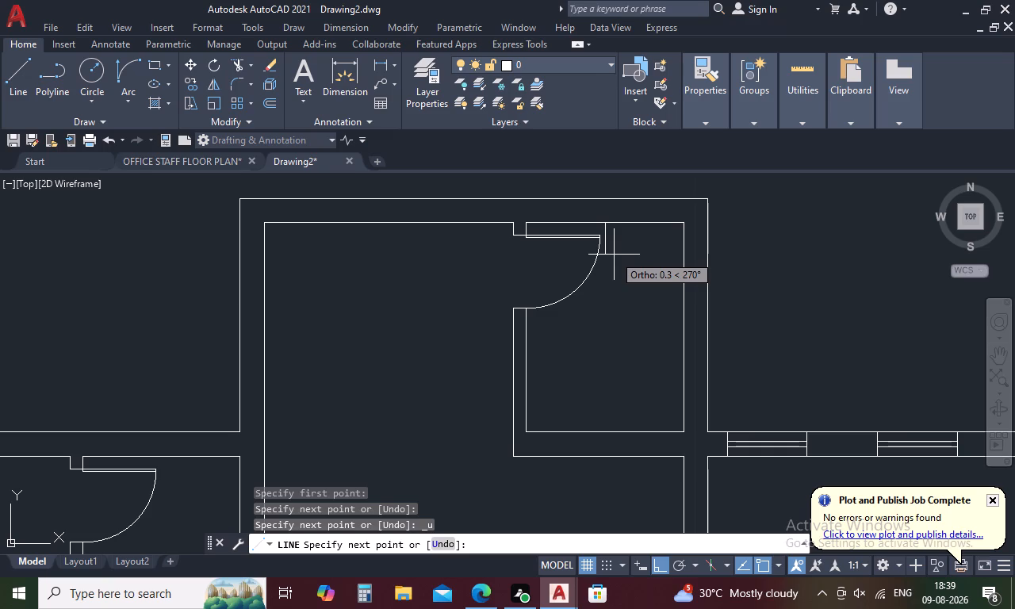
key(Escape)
Copy the western large room's centred window to the top-wall midpoints of the projecting block's small door room and the larger room beside it.
middle_drag(614, 253, 424, 226)
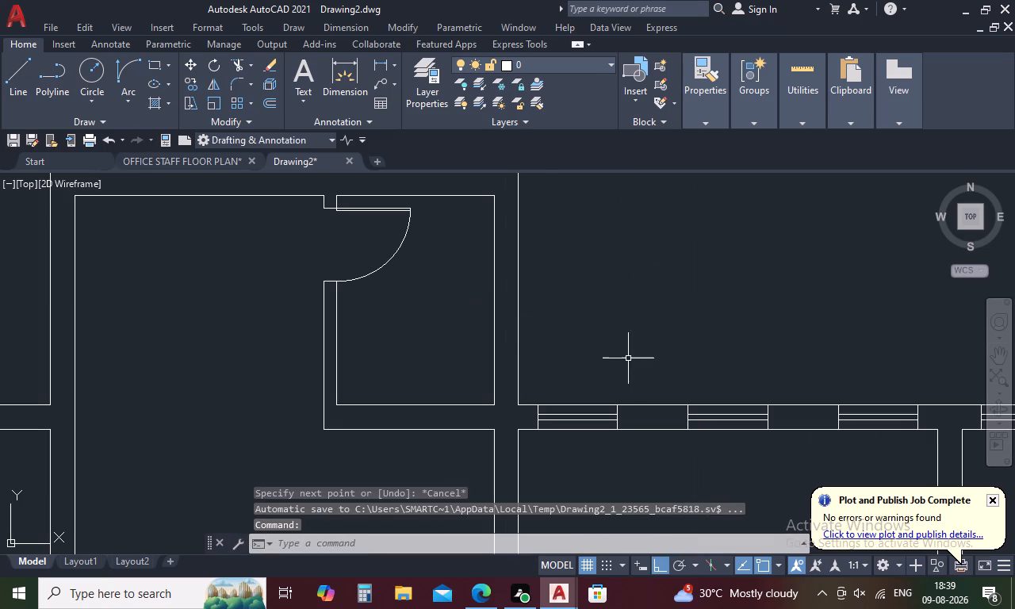
scroll(764, 419, up, 2)
drag(776, 413, 761, 431)
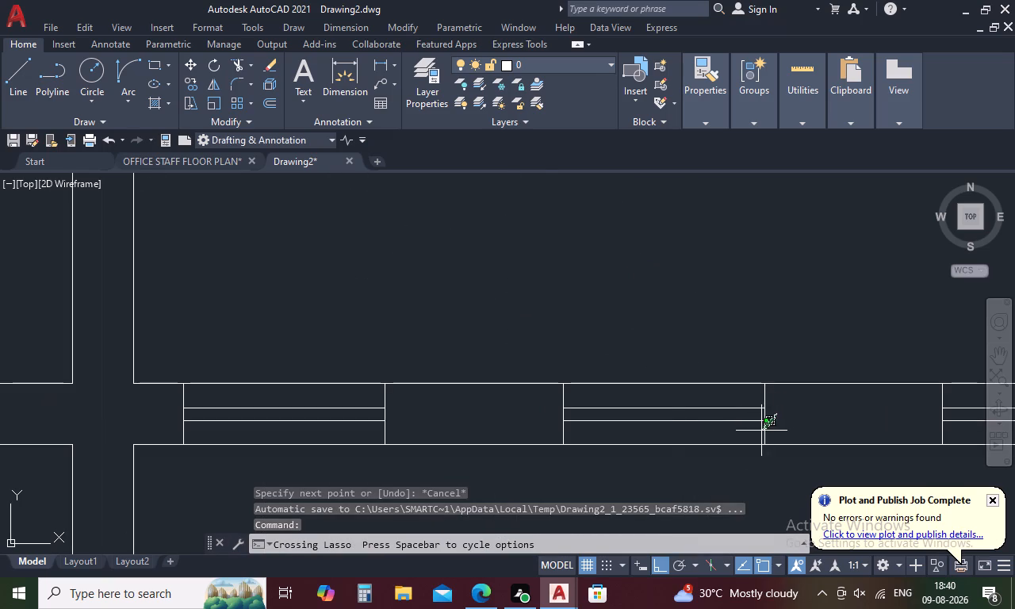
drag(761, 431, 527, 402)
right_click(580, 309)
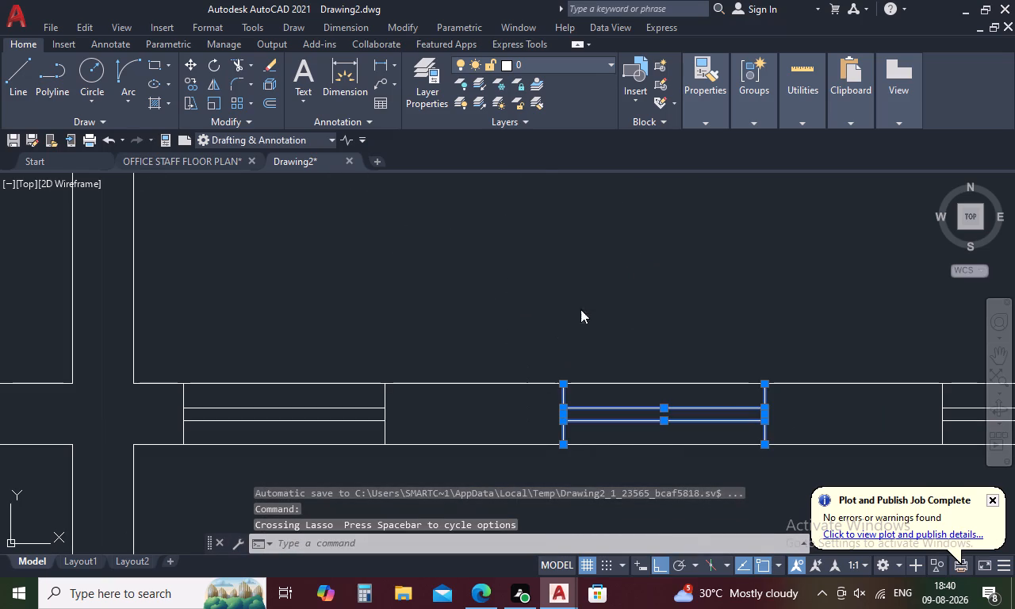
click(642, 346)
click(661, 444)
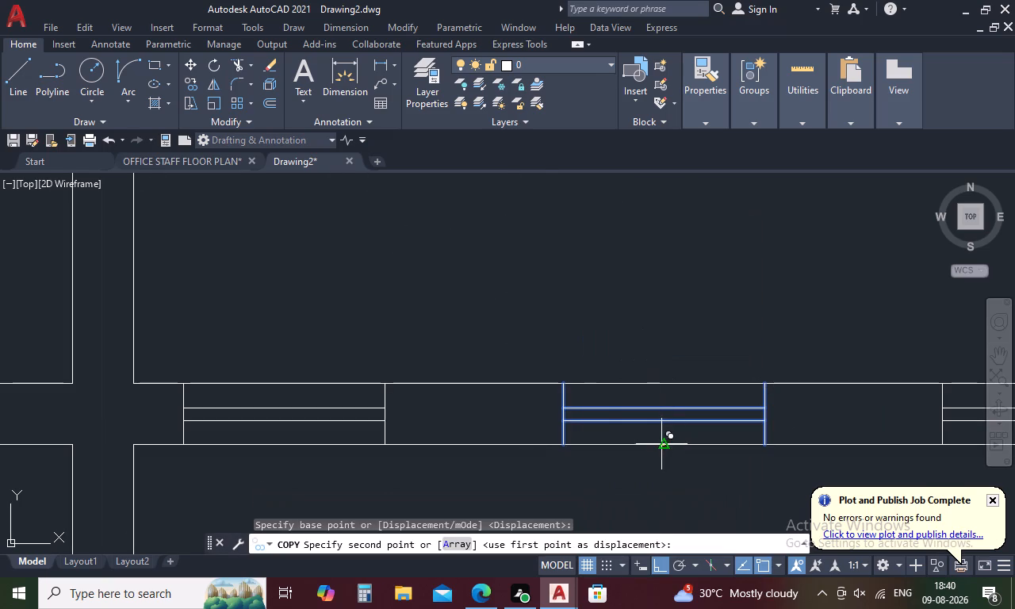
scroll(506, 327, down, 3)
middle_drag(506, 327, 739, 427)
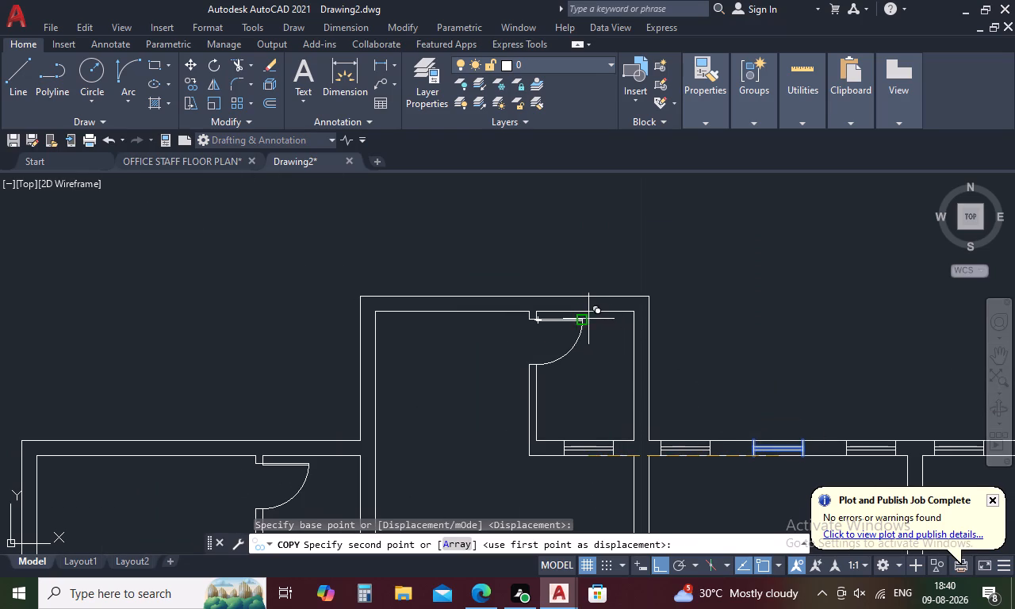
click(588, 316)
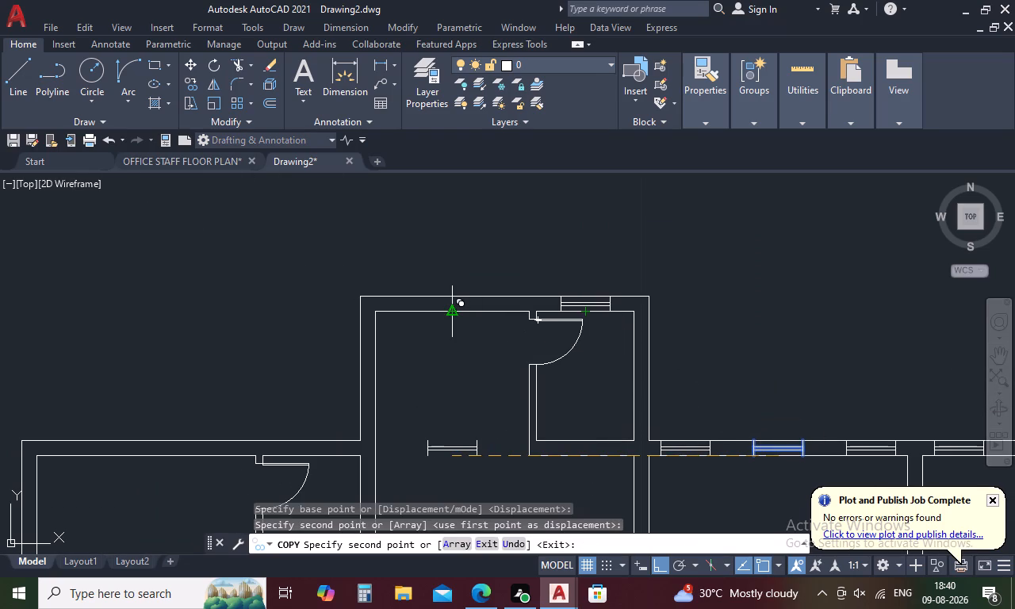
click(453, 313)
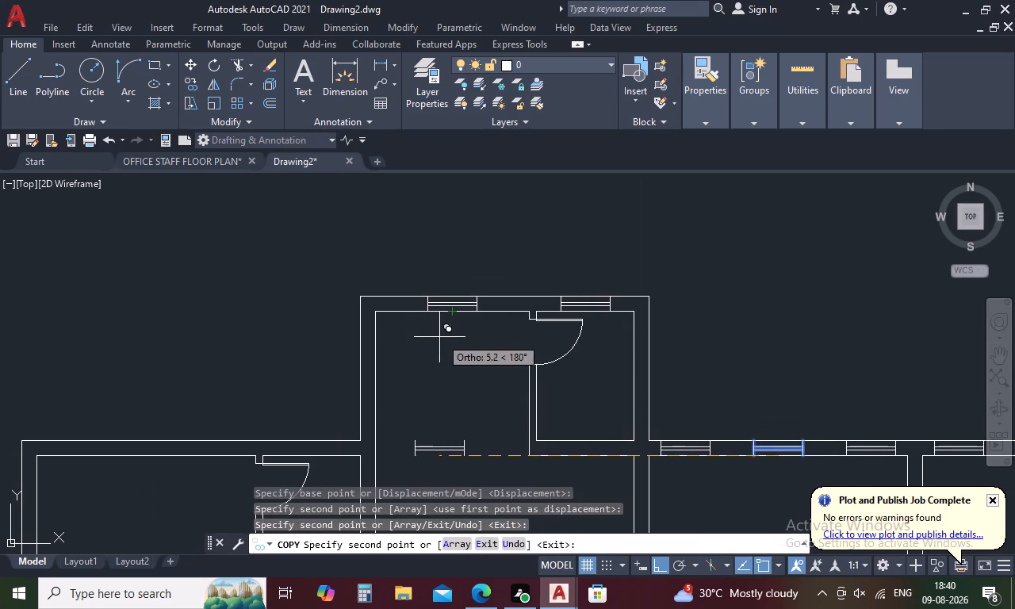
Place two more window copies in the west wing's top wall, centred on the small door room and on the larger room beside it.
middle_drag(446, 339, 589, 300)
click(454, 412)
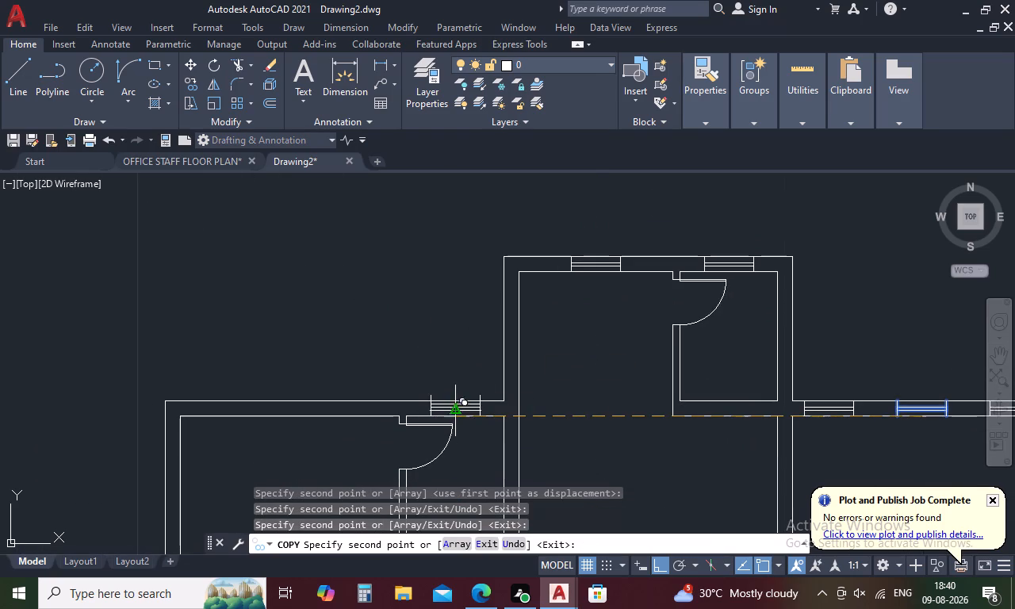
click(291, 419)
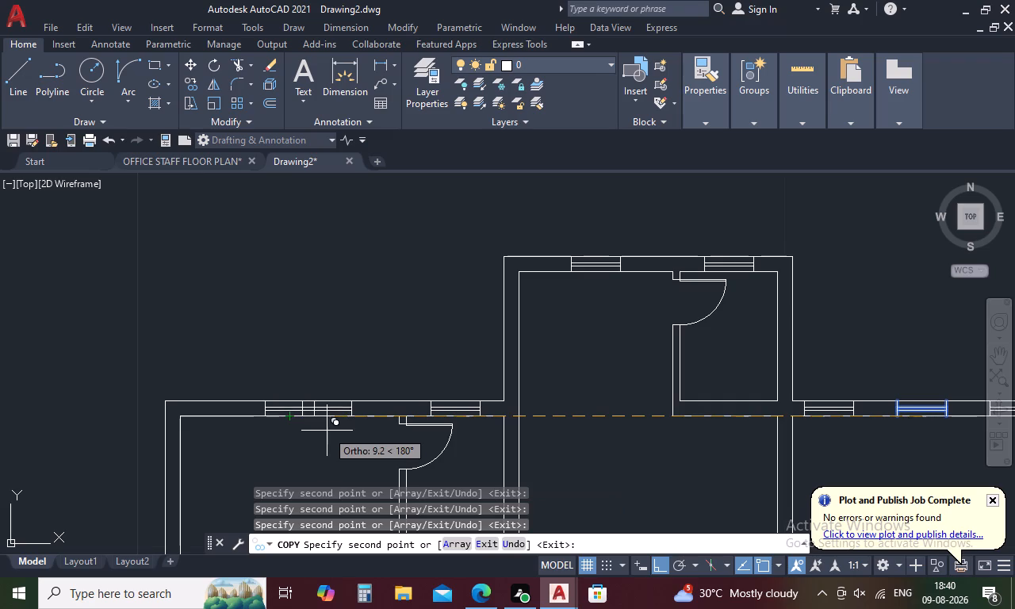
Place another window copy on the inner line of the west exterior wall near the northwest corner, and finish copying.
middle_drag(327, 431, 398, 285)
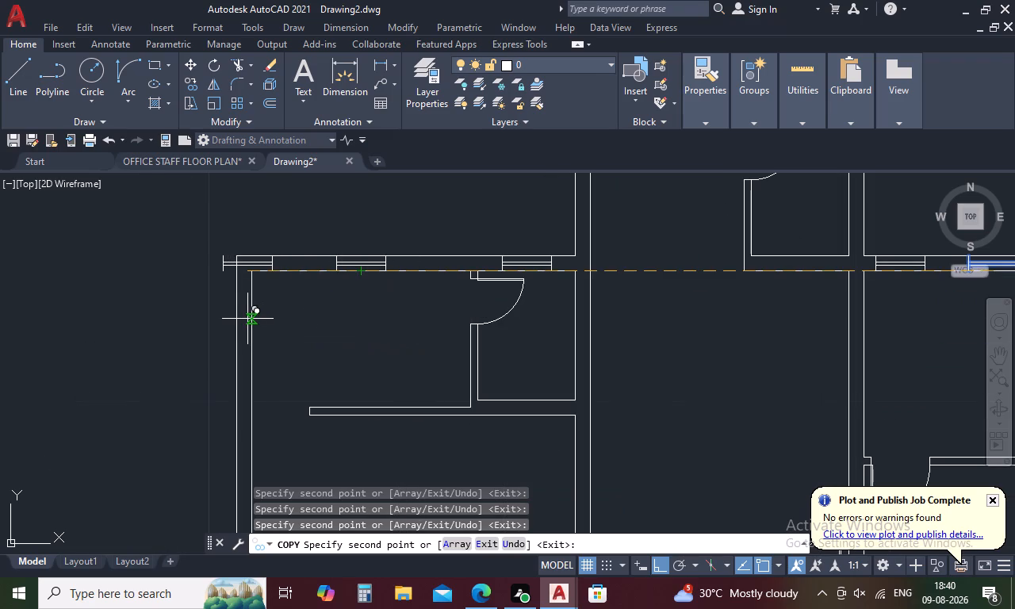
click(251, 312)
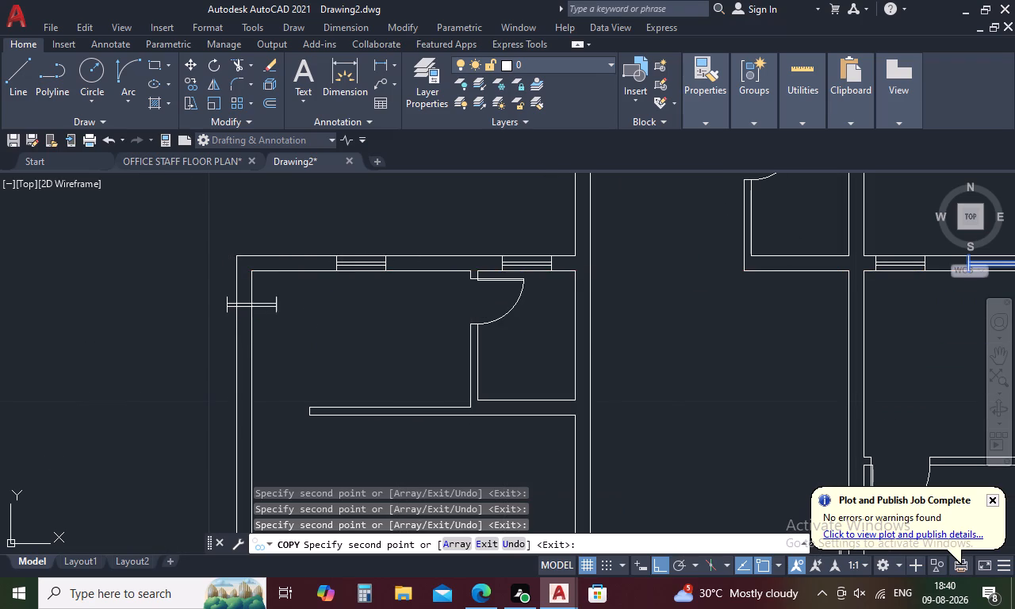
key(Escape)
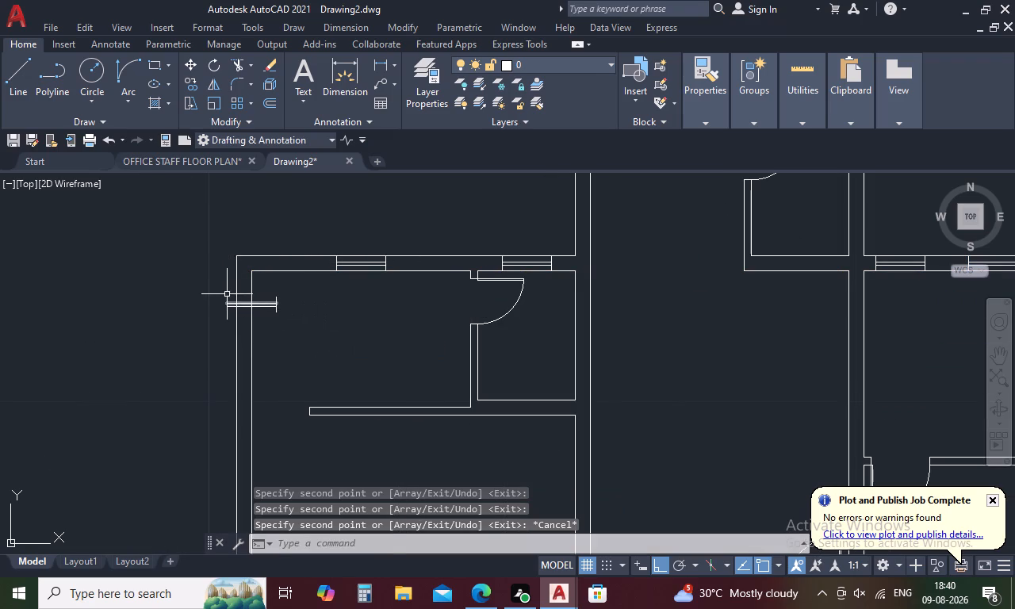
Rotate the window copy near the northwest corner 90° about its upper midpoint so it runs along the west exterior wall.
drag(227, 290, 224, 321)
drag(270, 294, 291, 303)
right_click(289, 331)
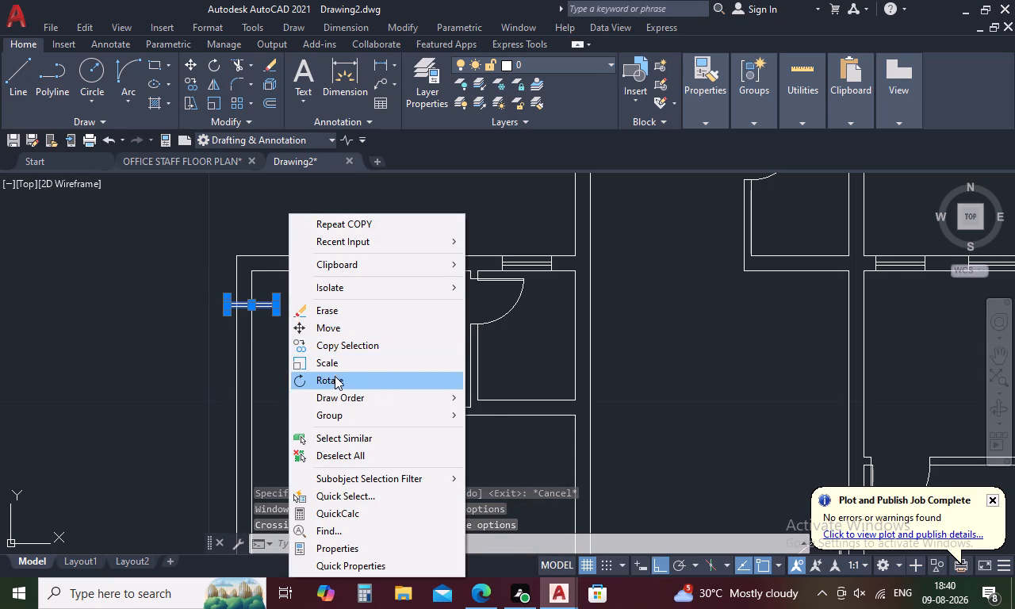
click(335, 377)
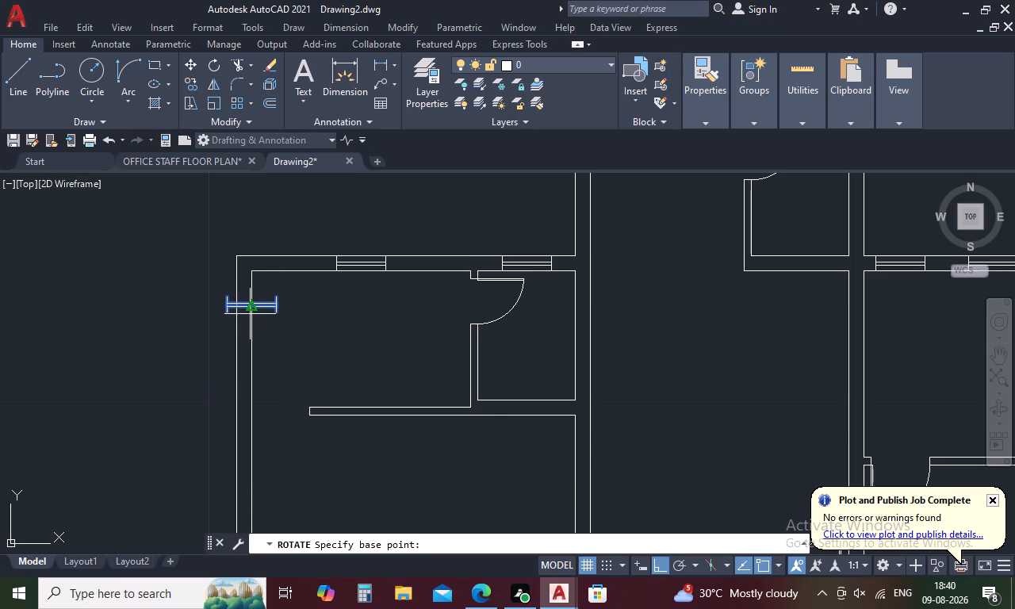
scroll(250, 314, up, 3)
click(248, 300)
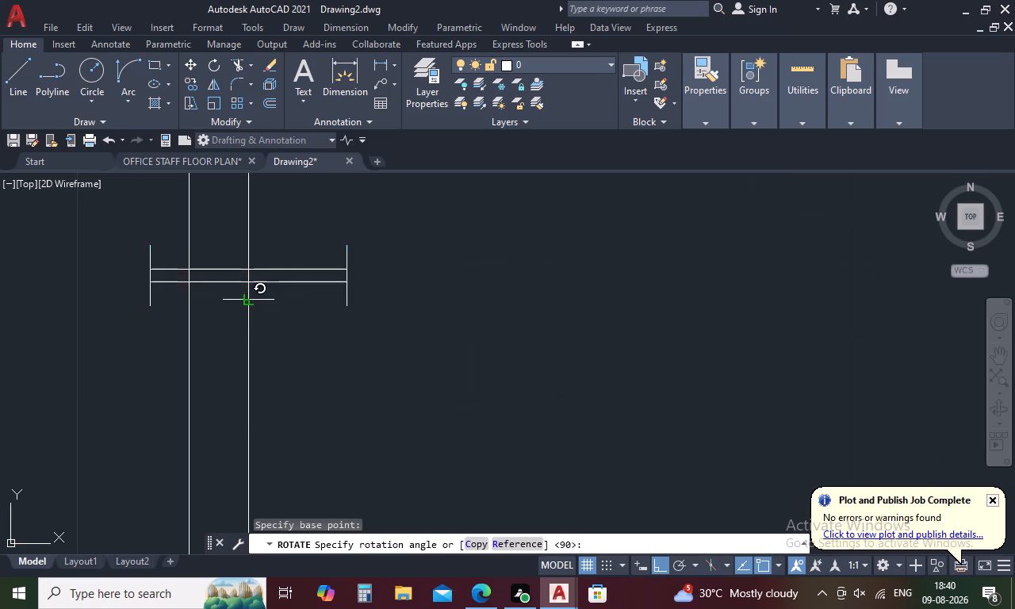
click(261, 252)
Move the rotated window from its upper outer corner onto the outer line of the west exterior wall.
middle_drag(288, 264, 372, 276)
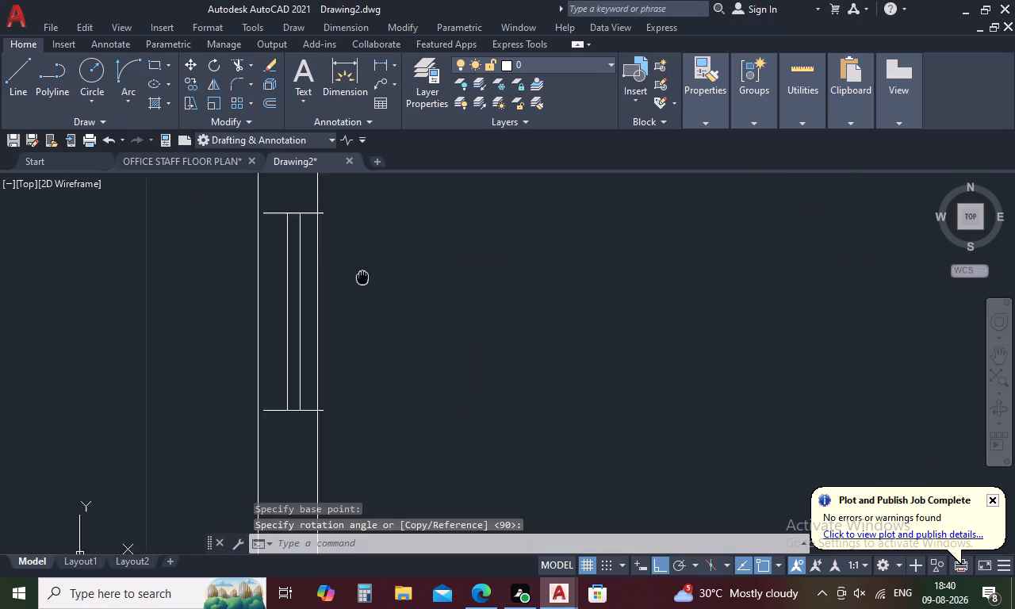
middle_drag(372, 276, 430, 278)
drag(379, 277, 360, 351)
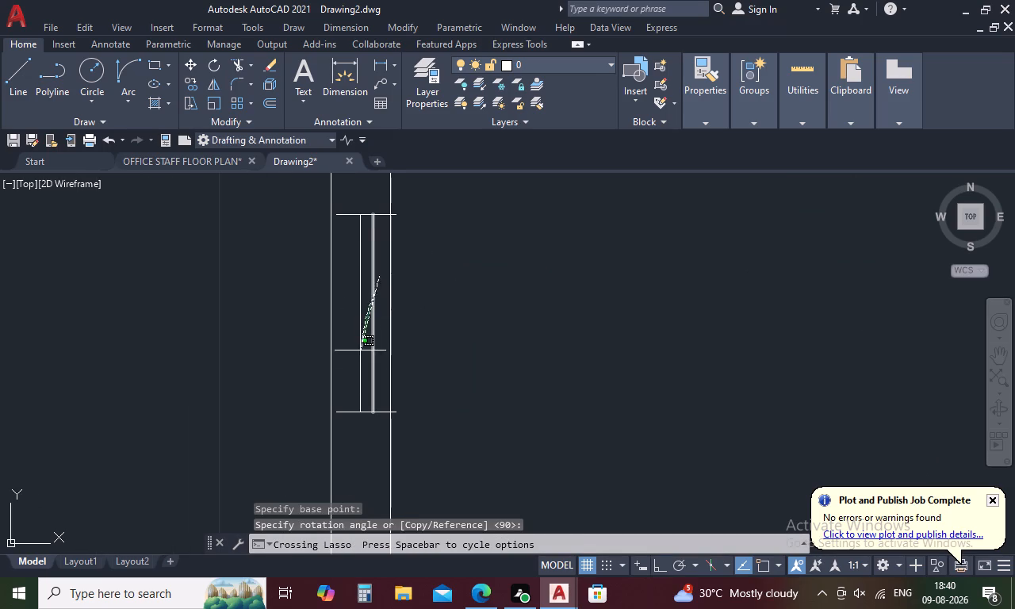
drag(360, 351, 348, 224)
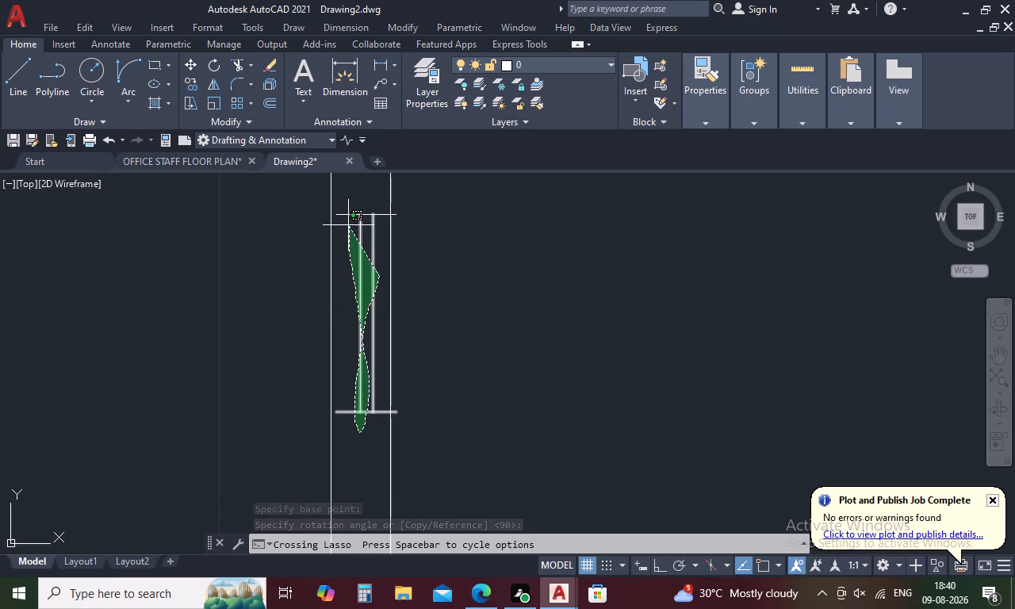
drag(348, 224, 348, 198)
right_click(485, 286)
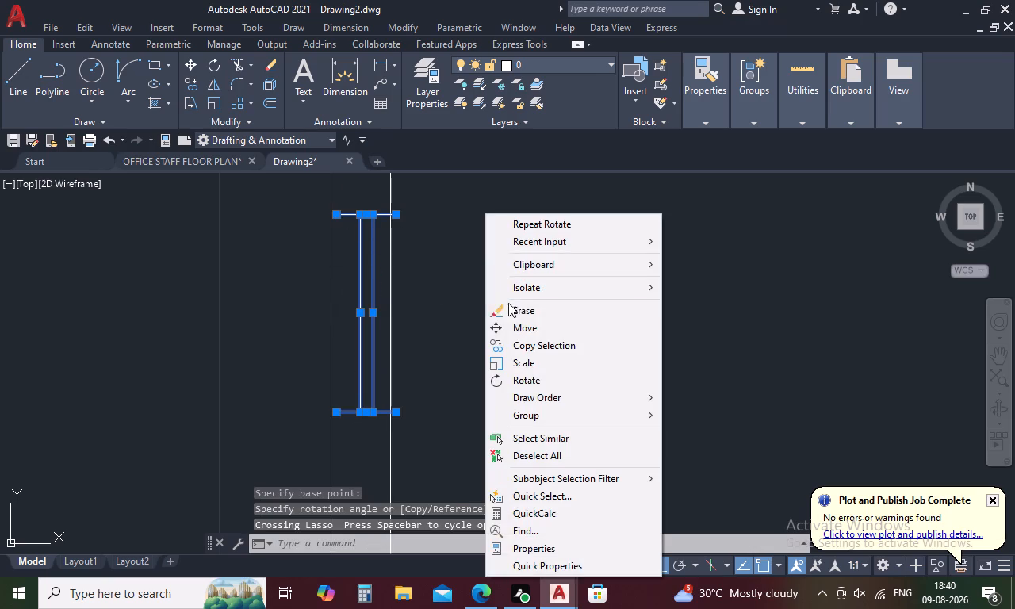
click(515, 325)
click(335, 218)
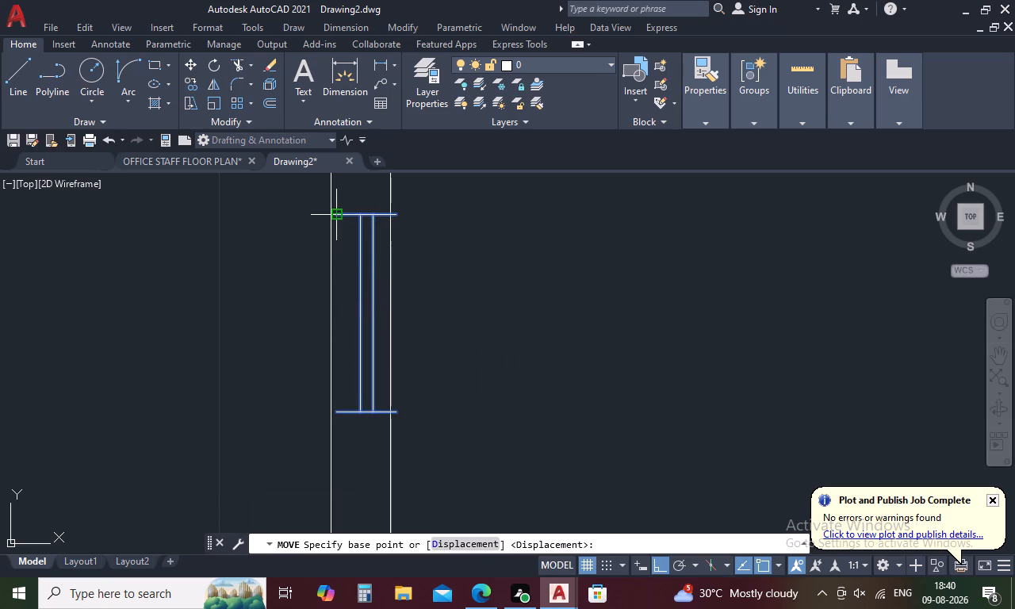
click(331, 216)
Mirror the west-wall window across a horizontal line through the west exterior wall's midpoint, keeping the original.
scroll(423, 228, down, 2)
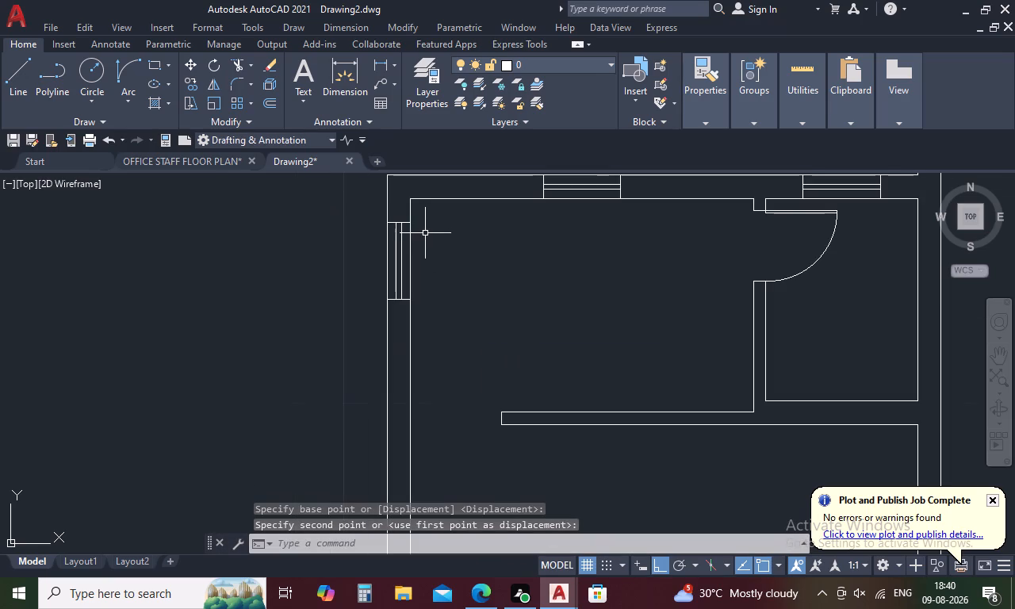
drag(404, 246, 396, 271)
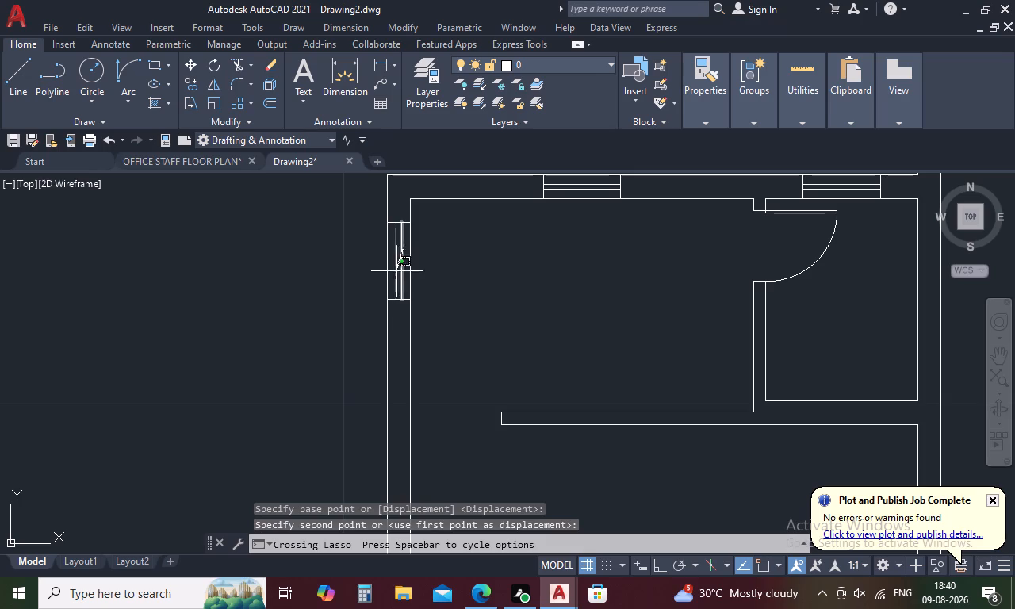
drag(396, 271, 392, 310)
scroll(380, 224, up, 3)
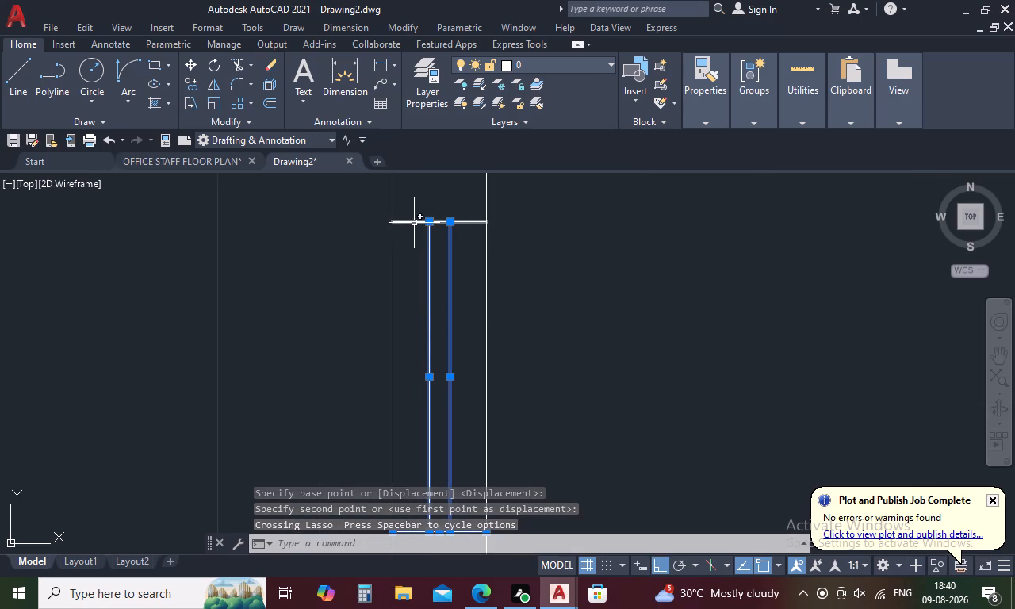
click(414, 223)
text(MI)
key(space)
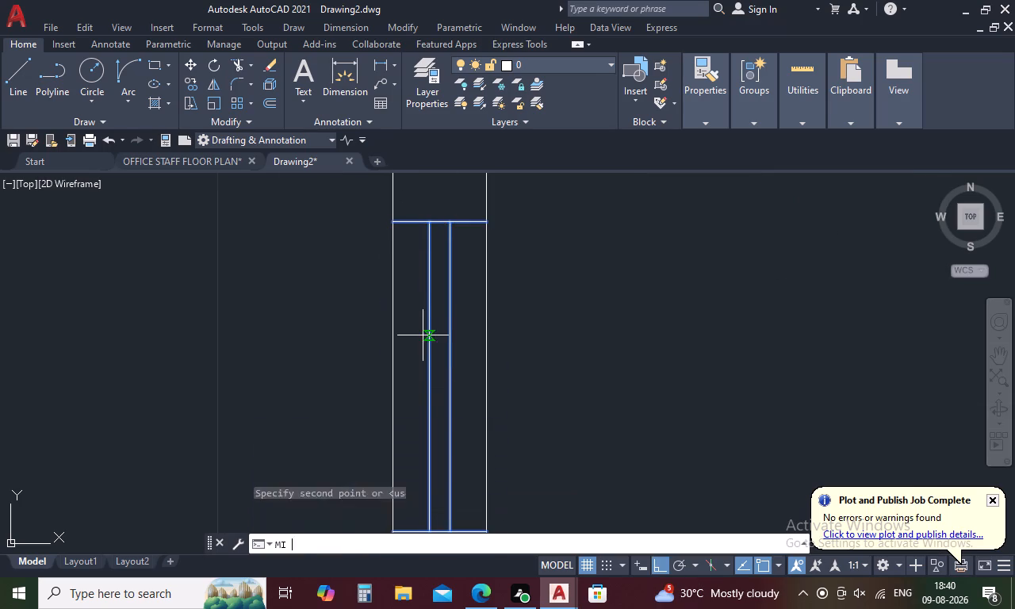
scroll(420, 314, down, 3)
scroll(451, 400, down, 2)
middle_drag(468, 419, 469, 309)
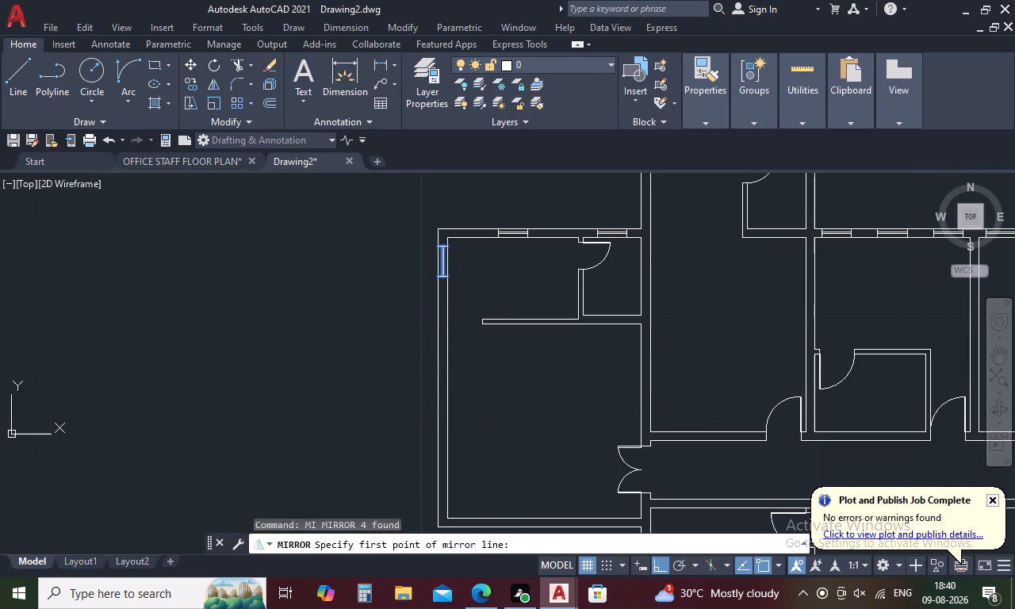
click(435, 377)
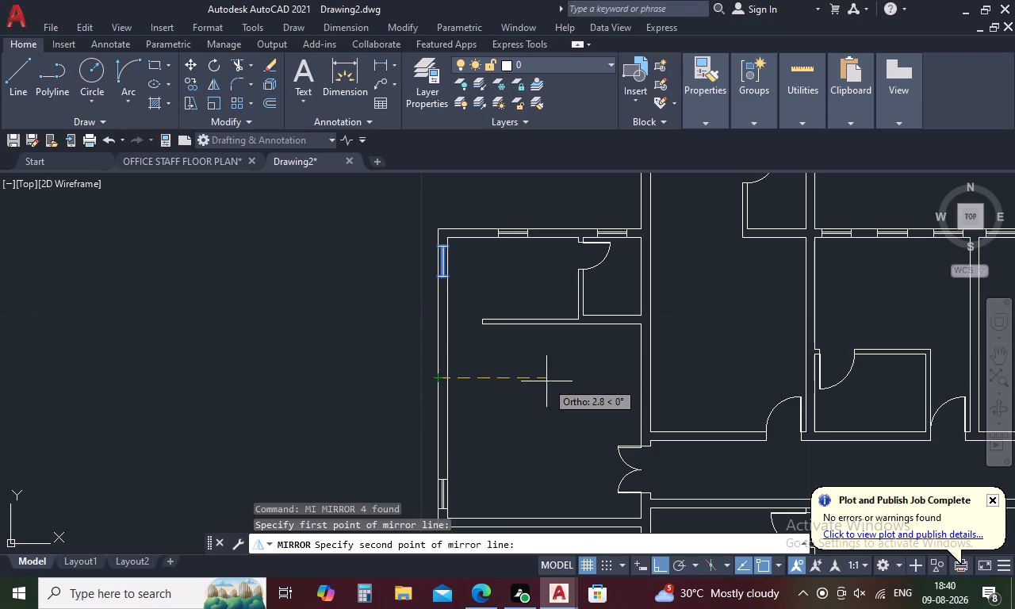
click(559, 378)
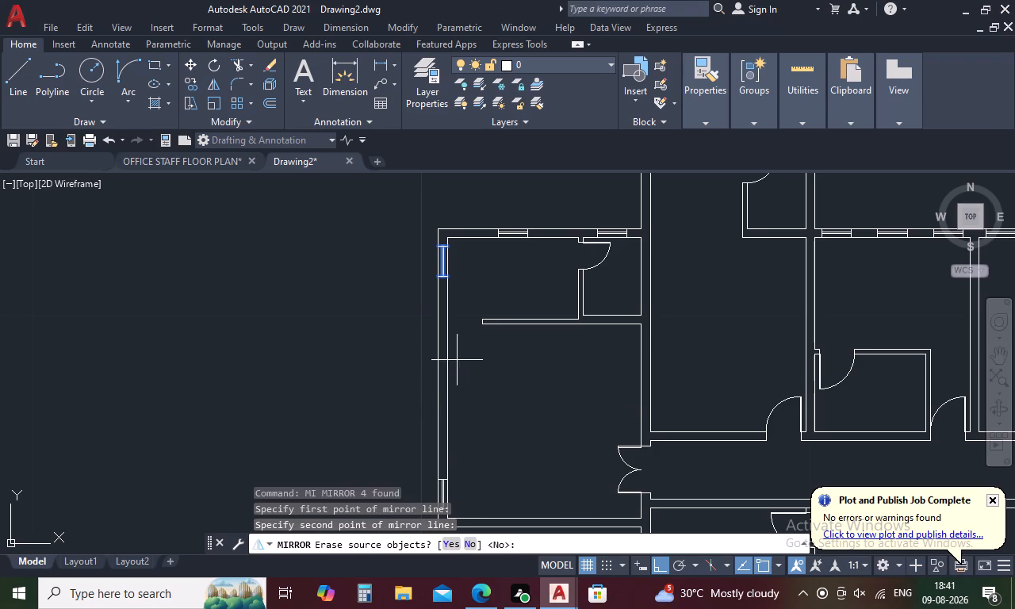
middle_drag(469, 350, 471, 328)
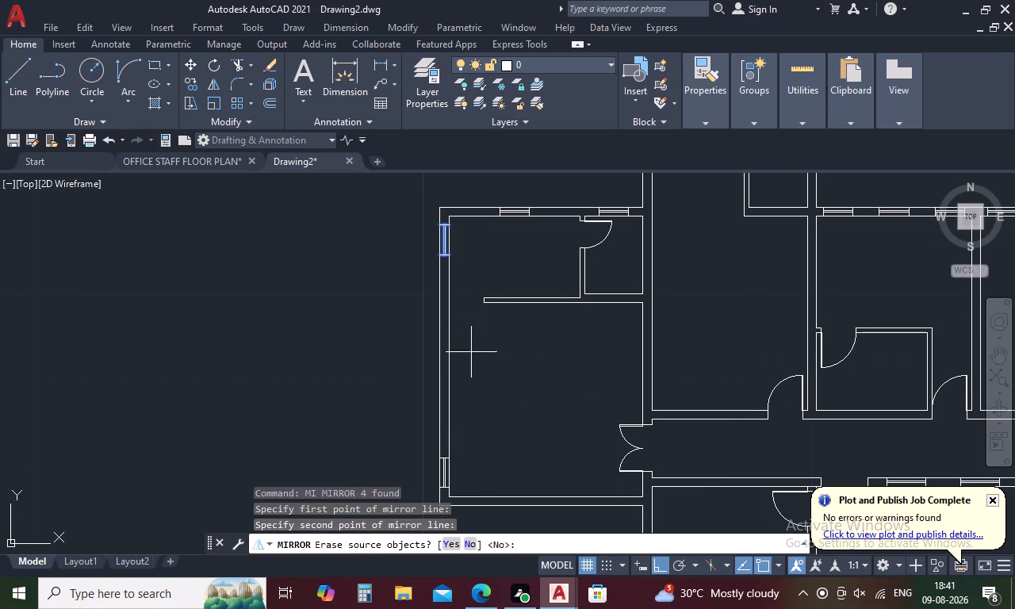
click(472, 545)
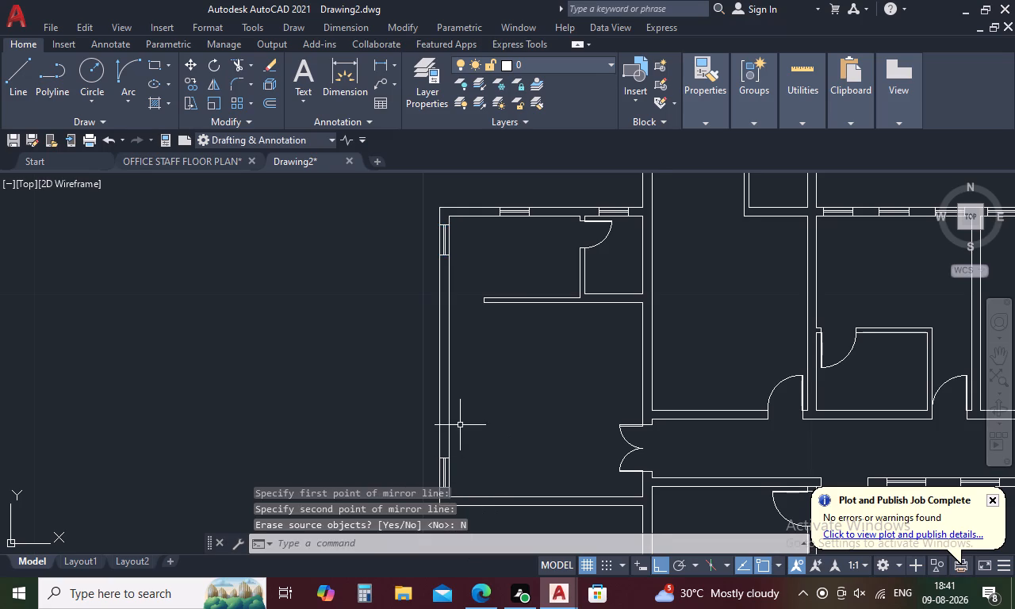
Copy the lower west-wall window from its upper inner corner about 1.9 units straight up the wall, undoing the first placement.
middle_drag(460, 425, 471, 362)
scroll(441, 420, up, 3)
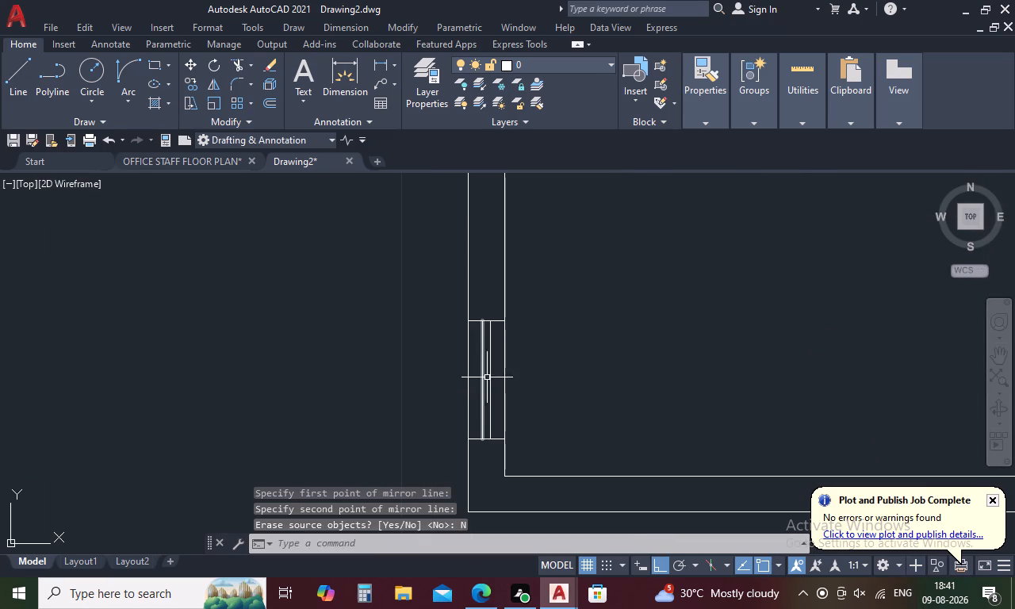
drag(493, 366, 479, 388)
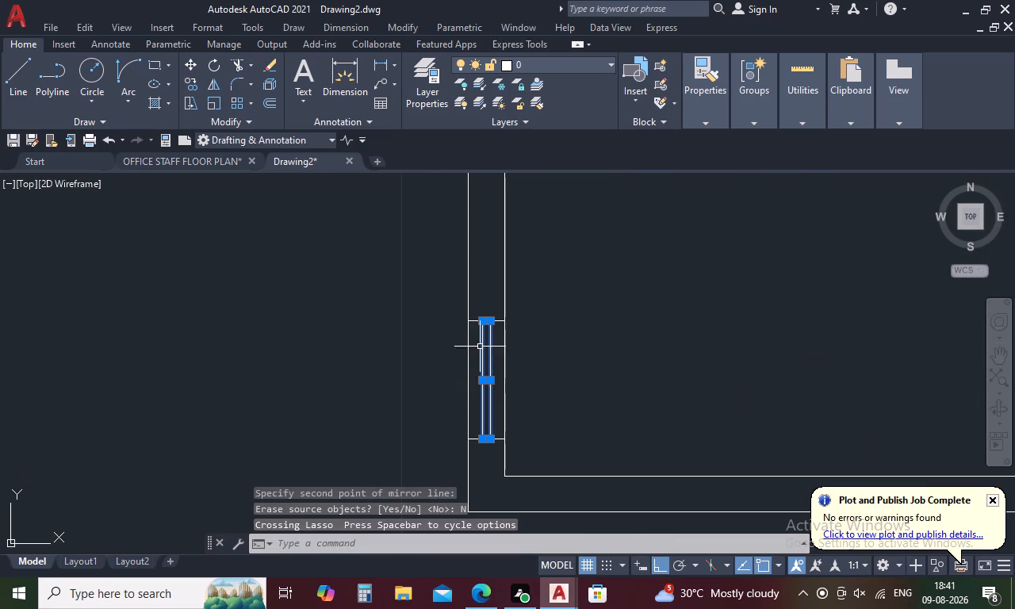
click(474, 320)
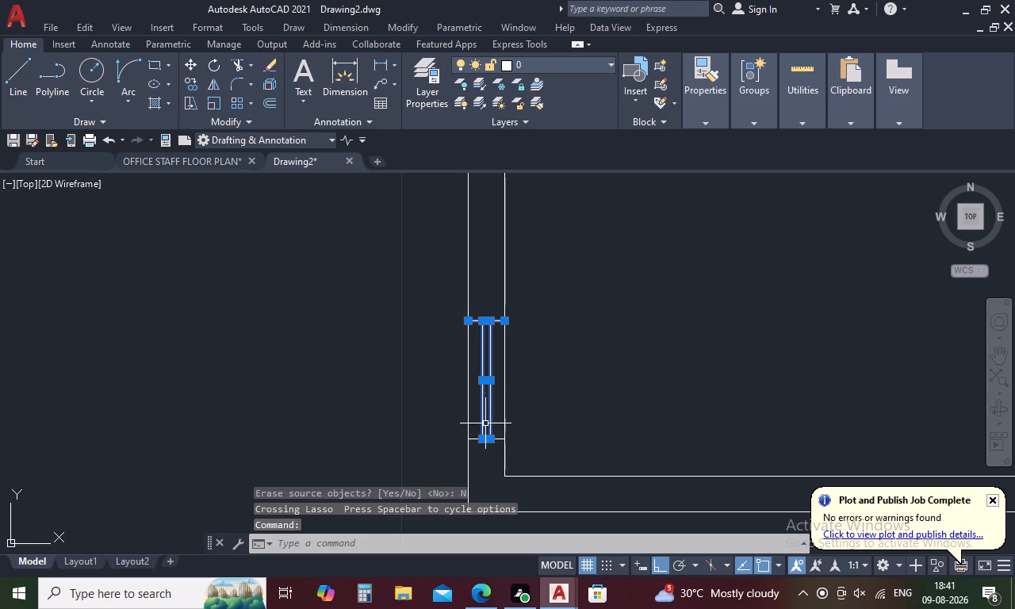
click(474, 441)
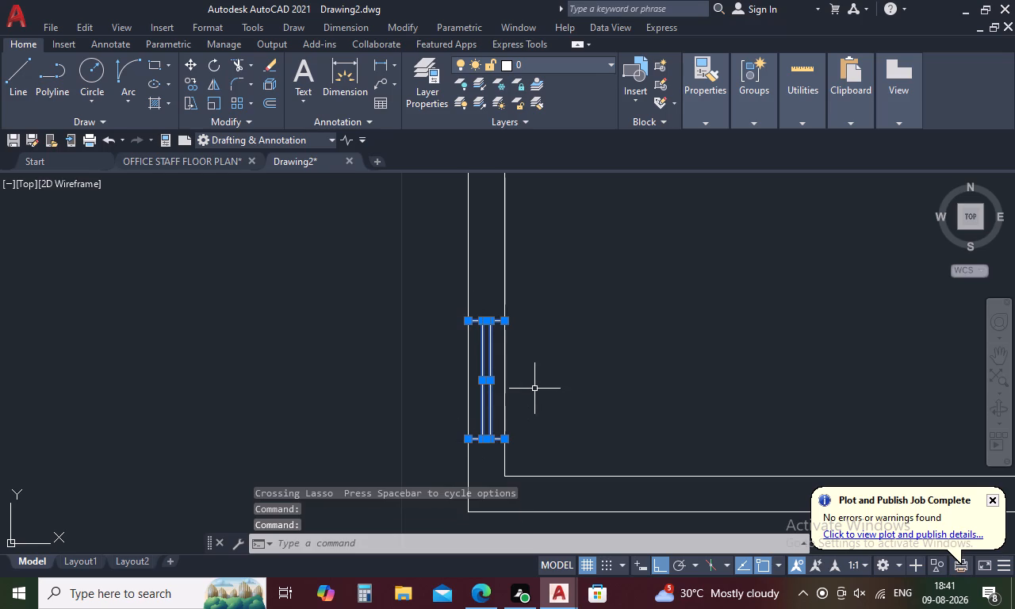
right_click(534, 389)
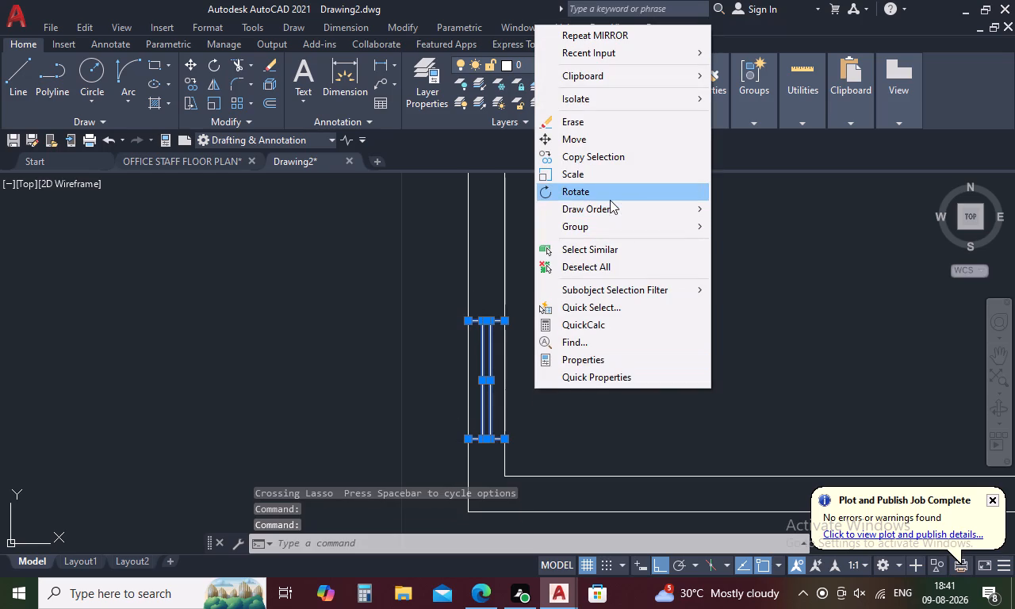
click(604, 160)
click(504, 317)
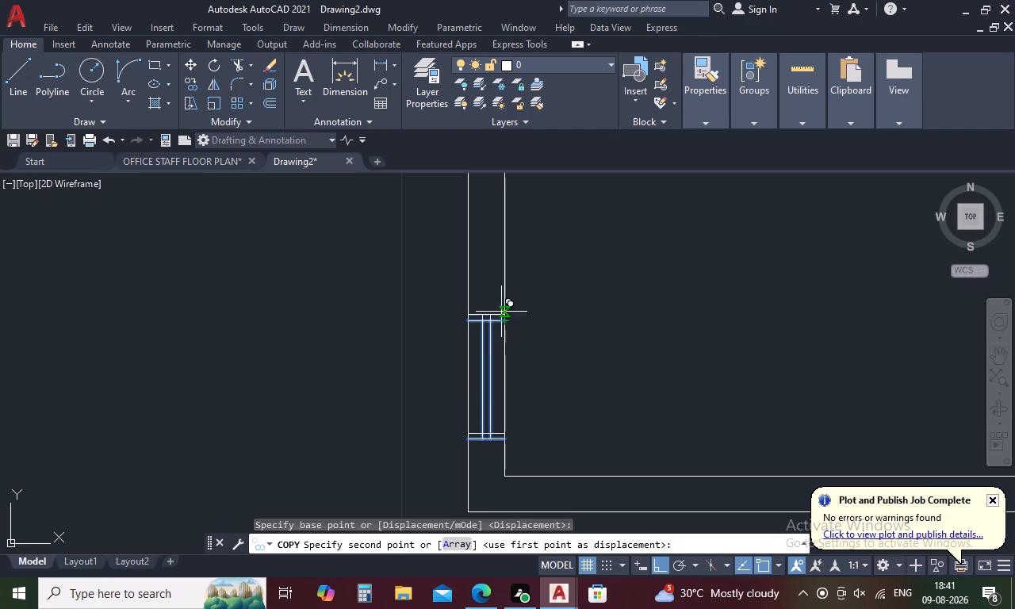
scroll(490, 275, down, 2)
middle_drag(490, 242, 513, 385)
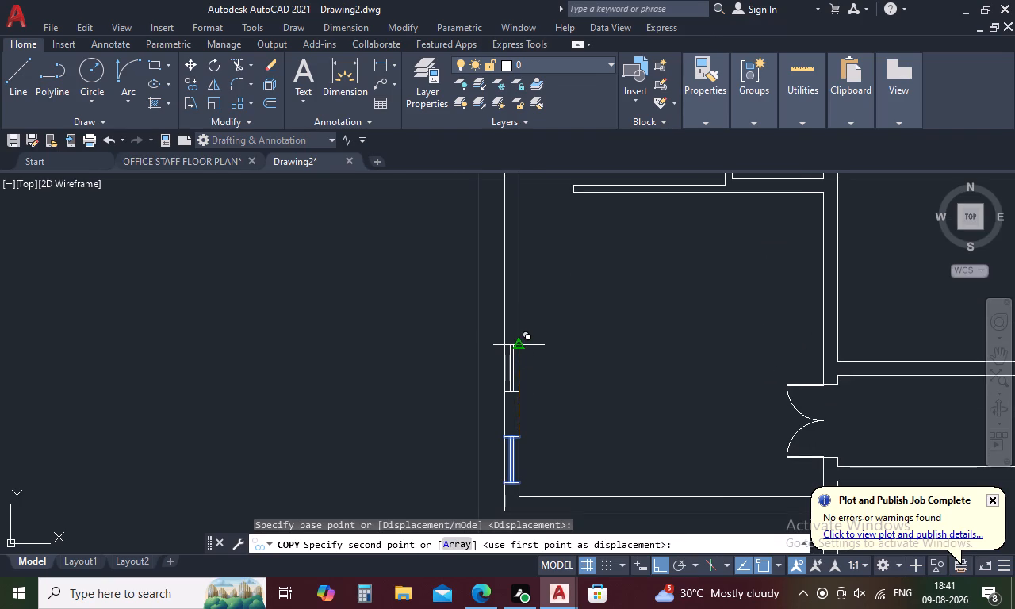
click(515, 343)
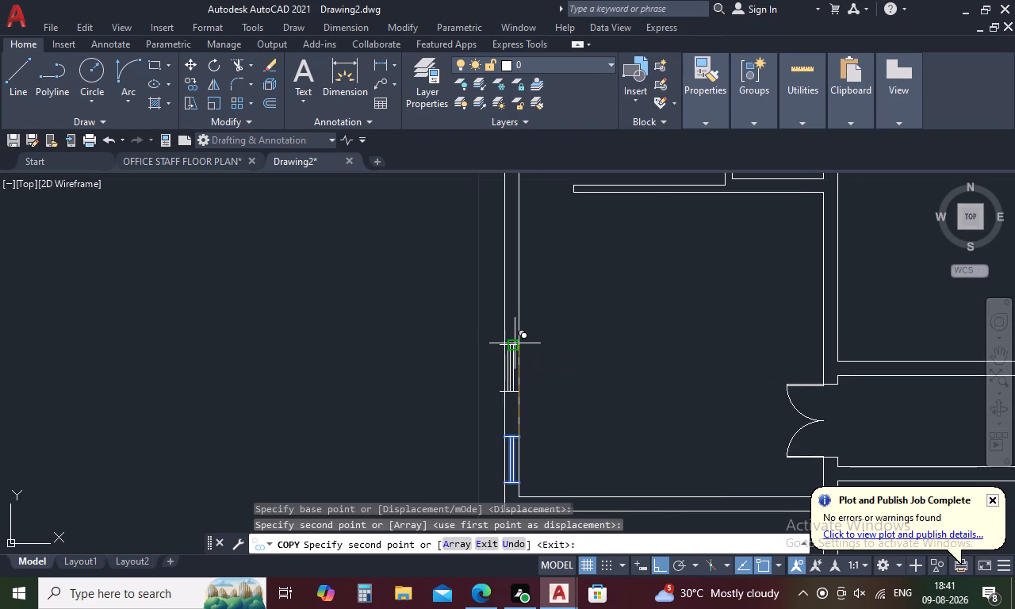
scroll(551, 332, down, 3)
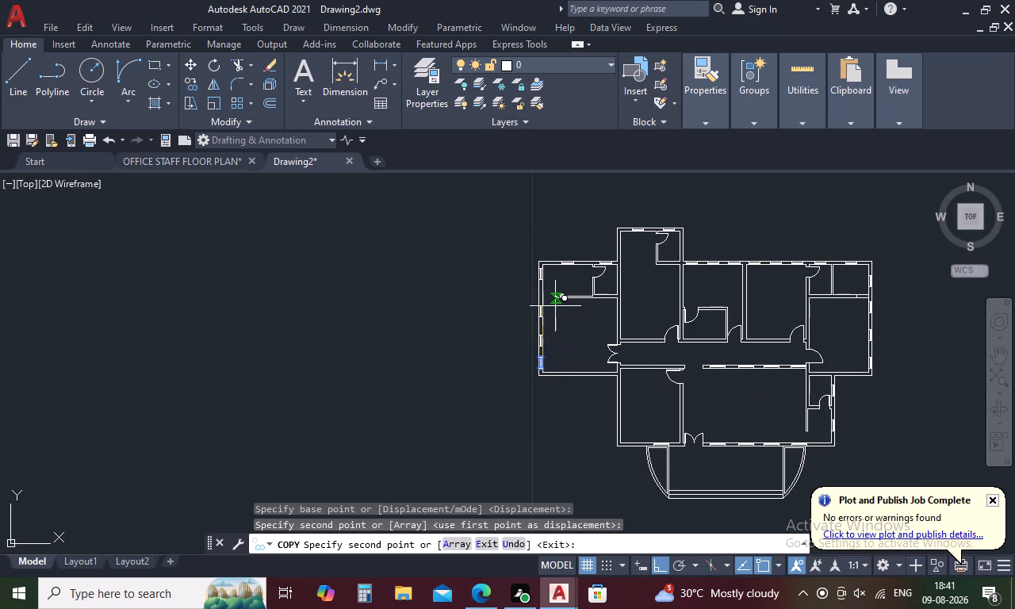
scroll(553, 312, up, 2)
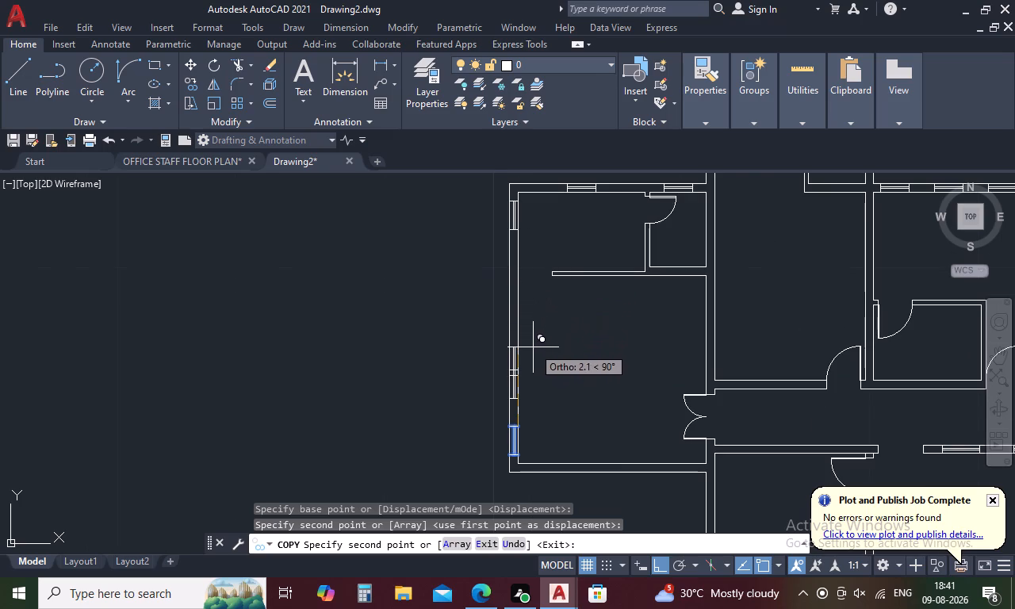
key(ctrl+z)
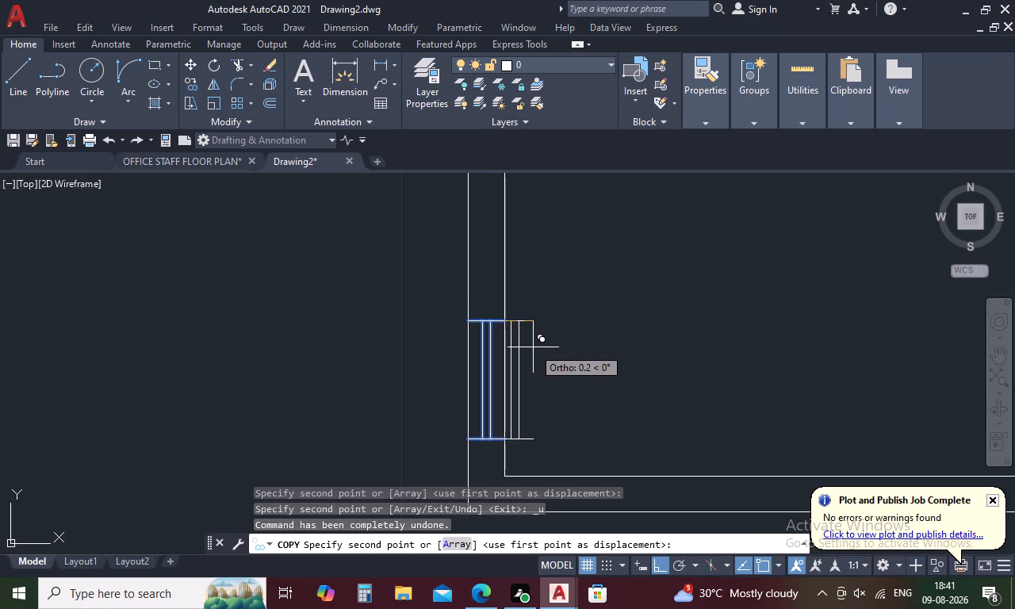
middle_drag(523, 266, 558, 413)
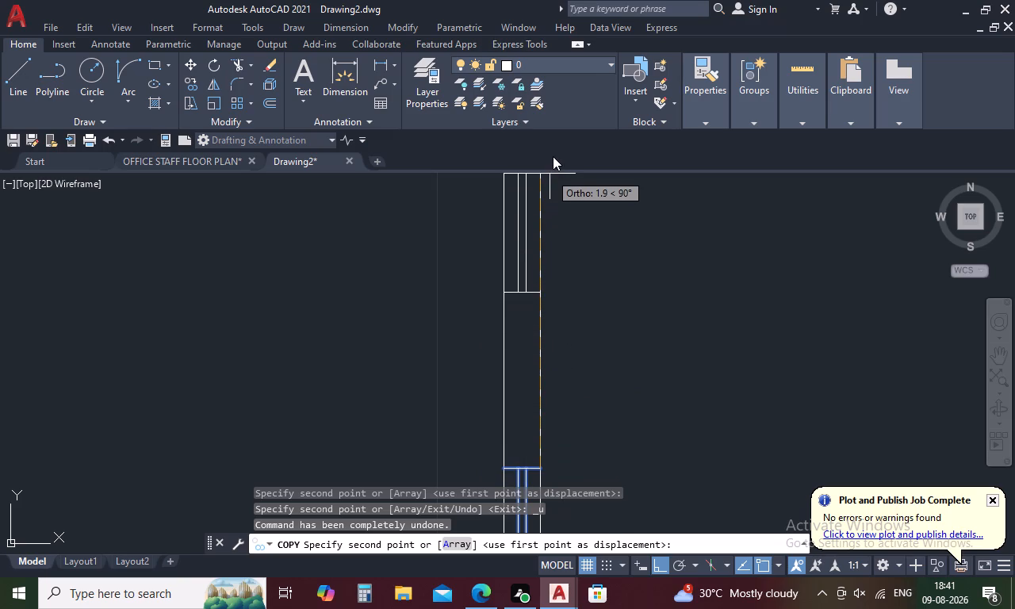
middle_drag(548, 188, 561, 290)
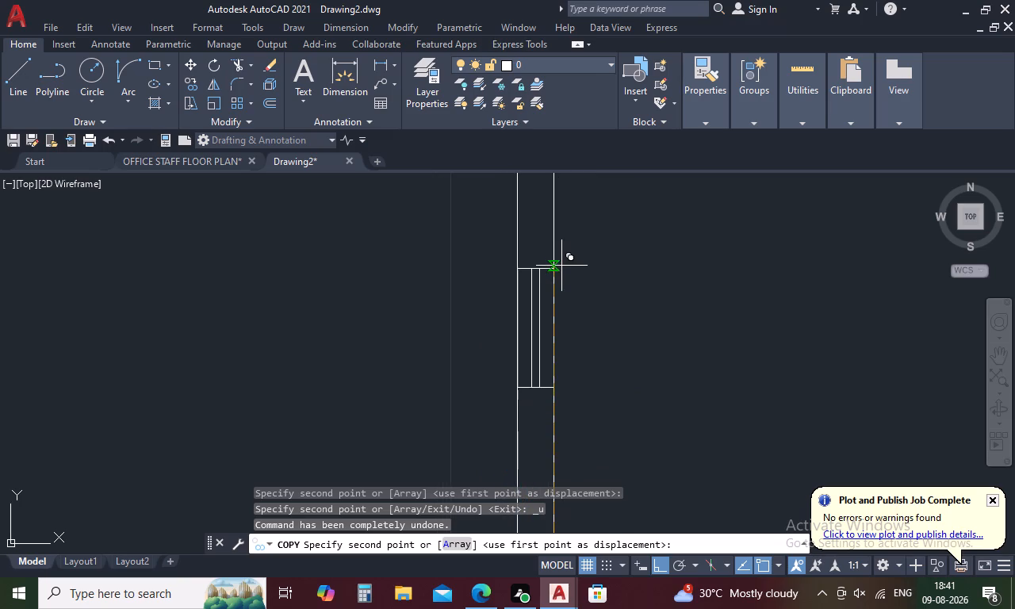
click(557, 281)
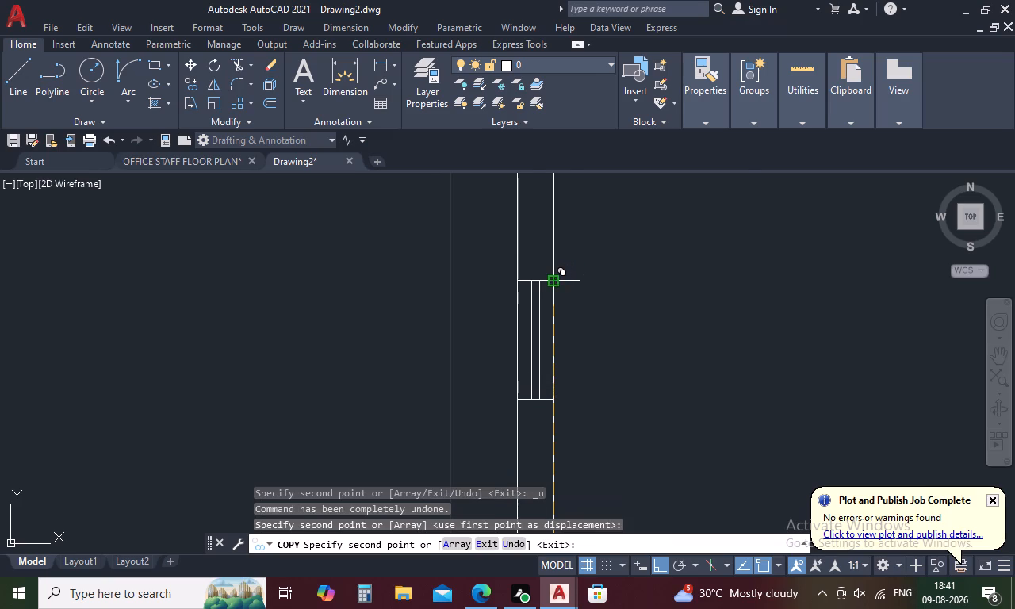
scroll(561, 279, down, 3)
middle_drag(617, 298, 643, 389)
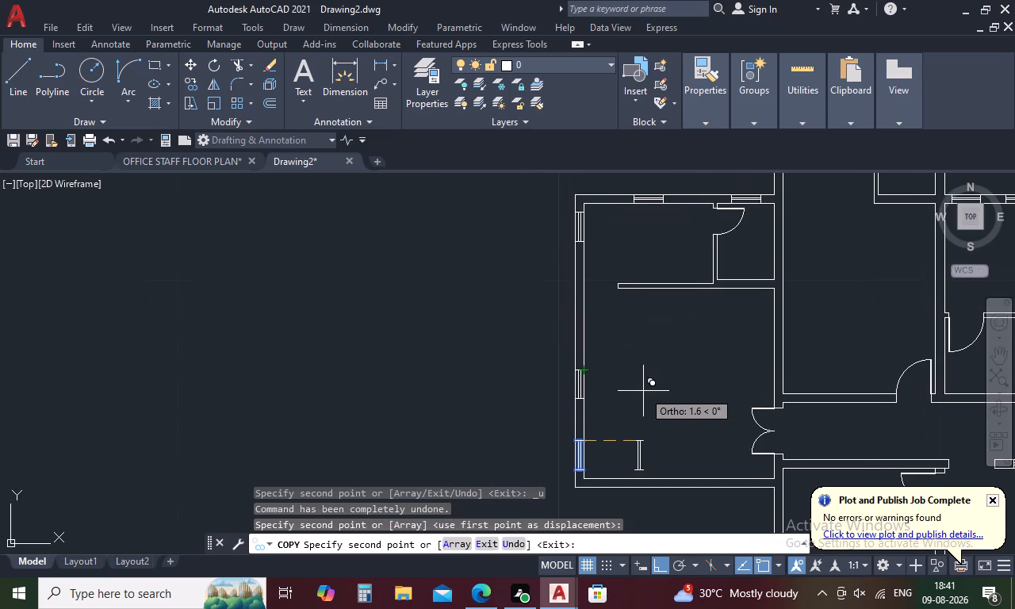
key(Escape)
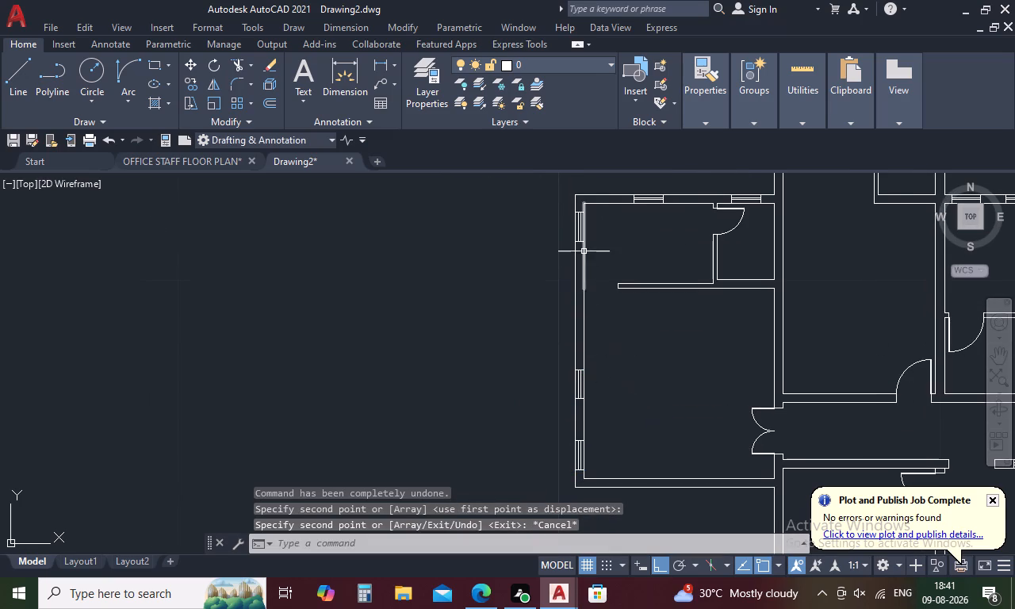
Mirror the second window from the south end of the west exterior wall across a horizontal line through the wall's midpoint, keeping the original.
scroll(573, 393, up, 3)
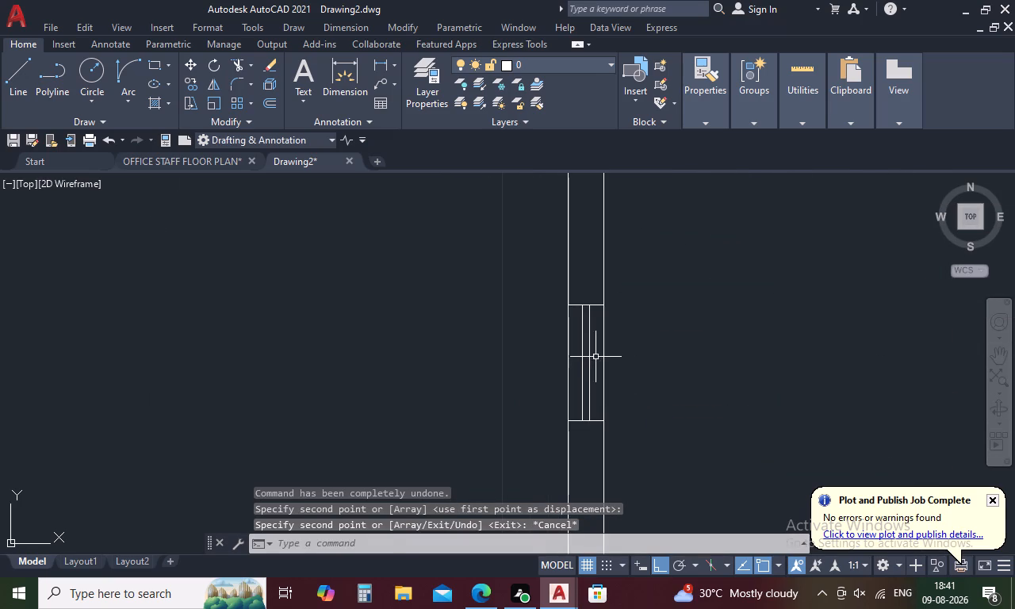
drag(596, 357, 580, 393)
click(571, 420)
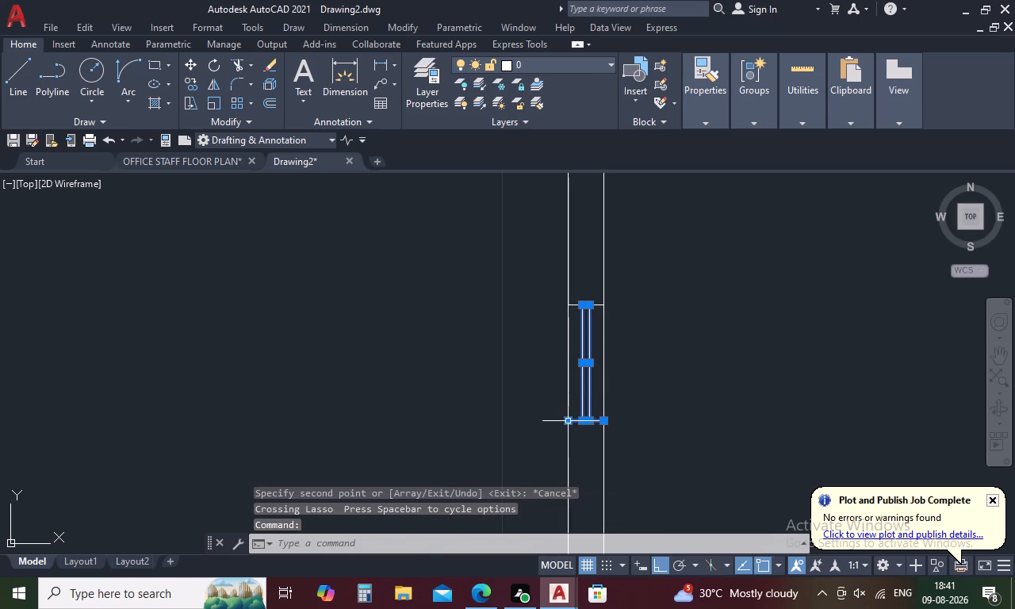
click(573, 305)
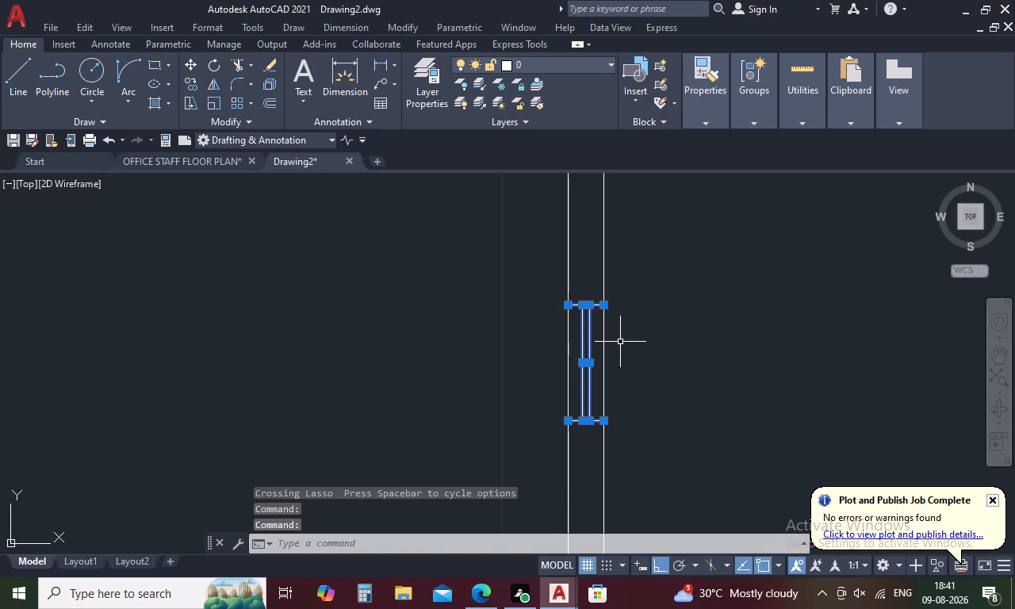
right_click(622, 342)
key(Escape)
text(MI)
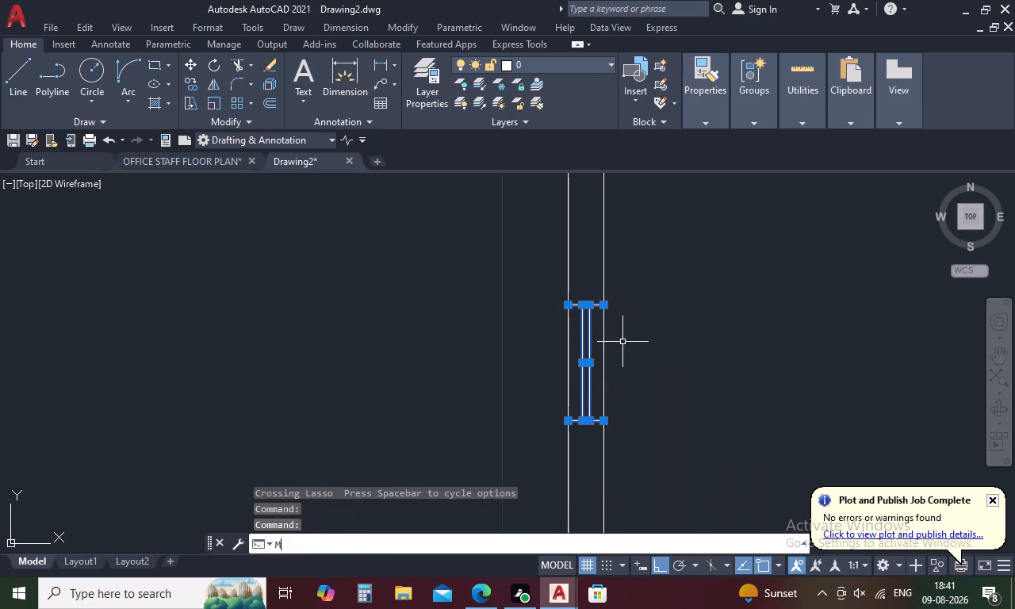
key(space)
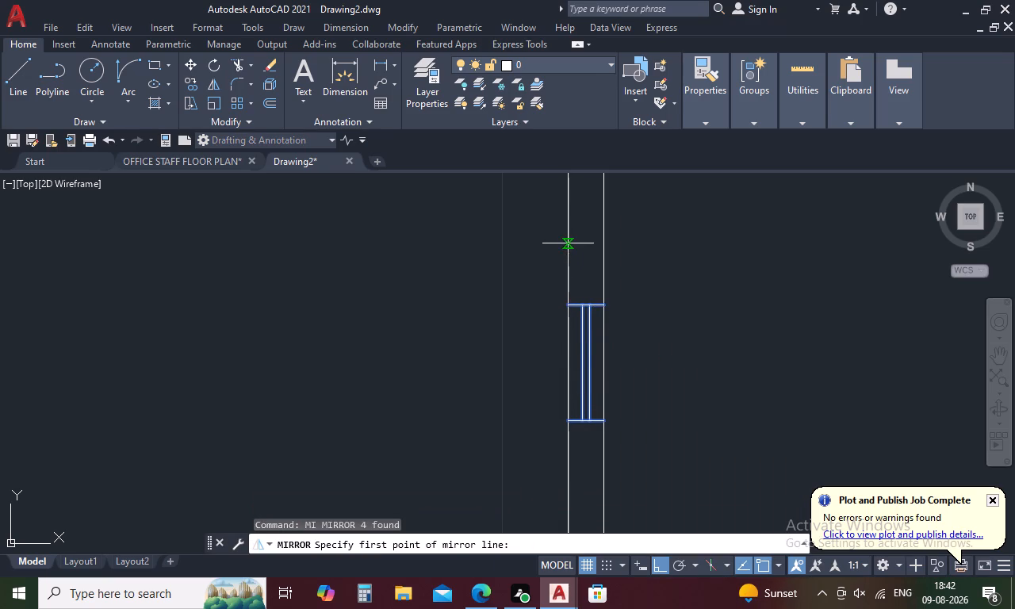
scroll(568, 243, down, 3)
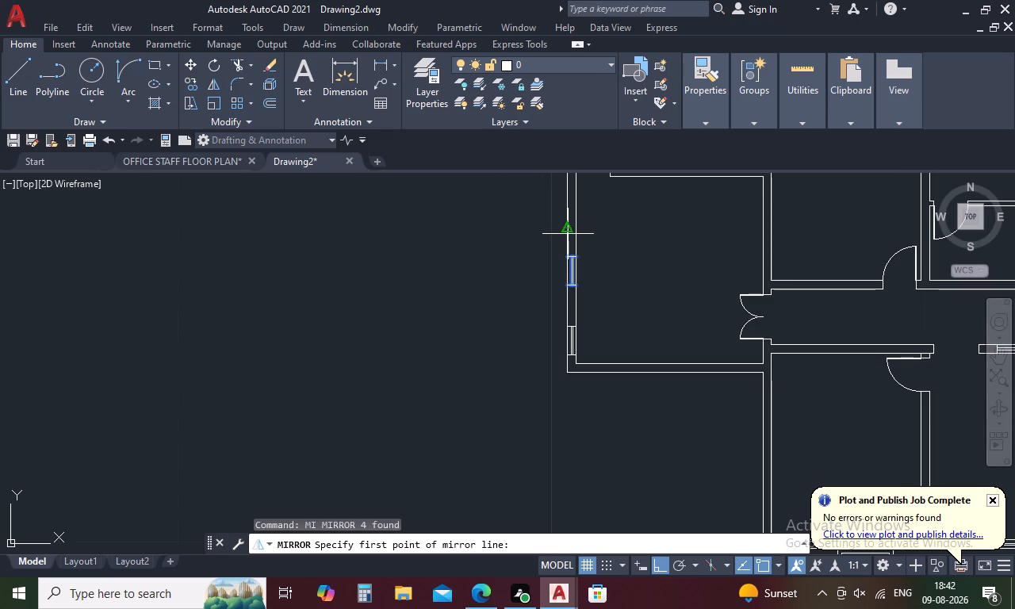
click(569, 231)
click(662, 232)
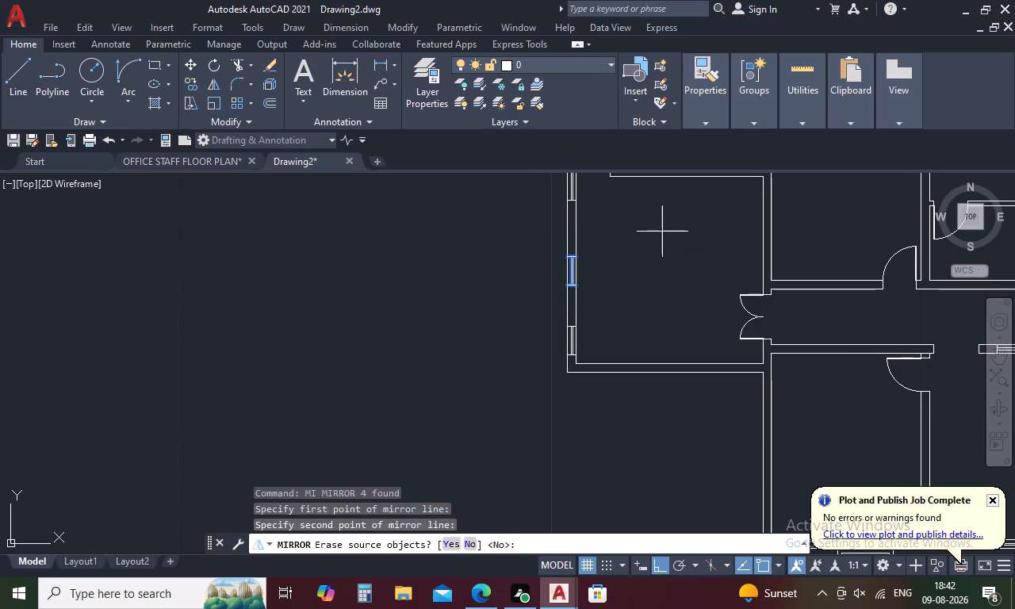
middle_drag(662, 232, 663, 379)
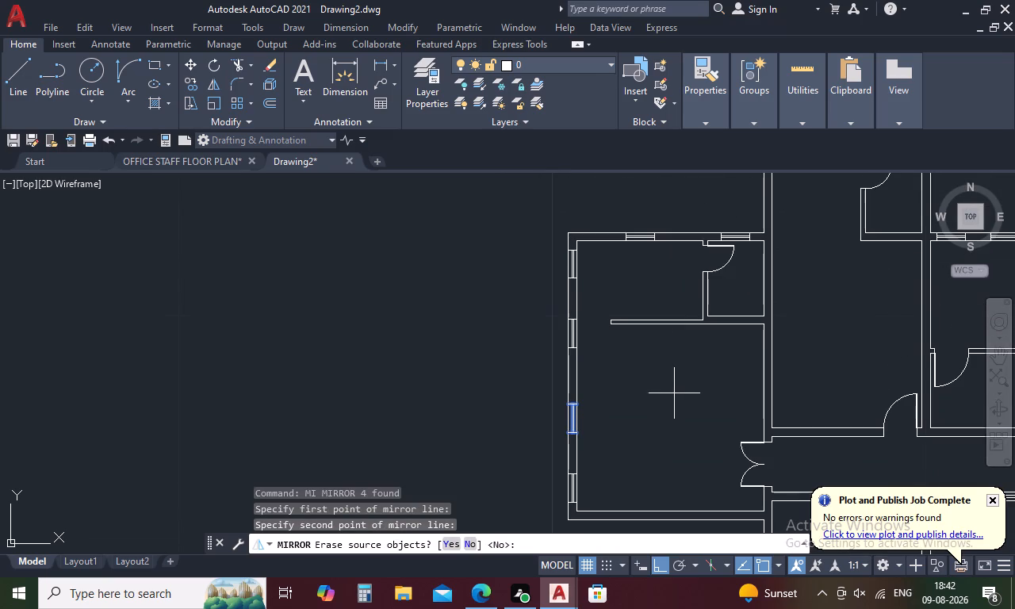
click(466, 546)
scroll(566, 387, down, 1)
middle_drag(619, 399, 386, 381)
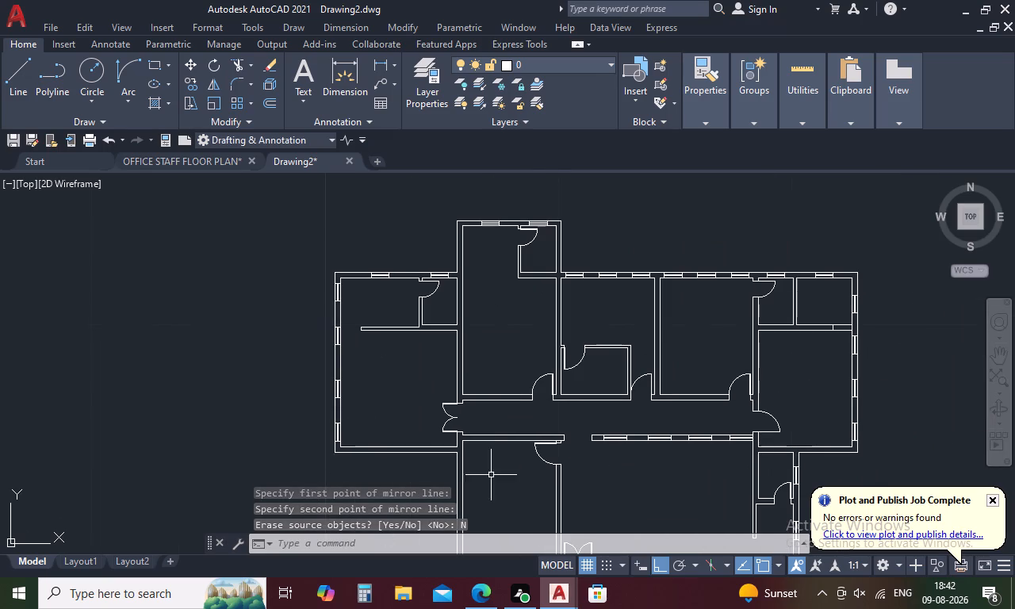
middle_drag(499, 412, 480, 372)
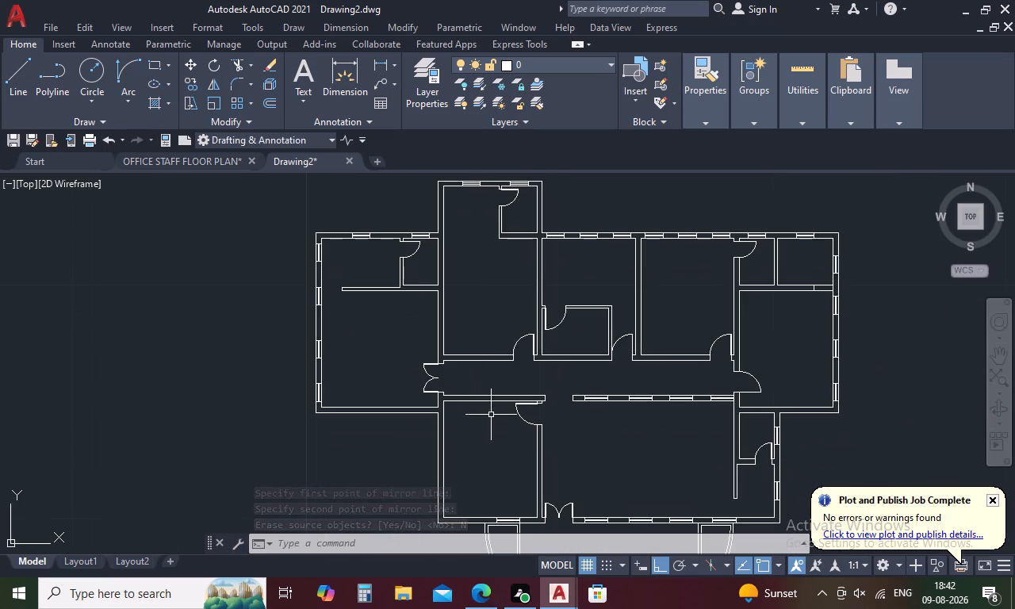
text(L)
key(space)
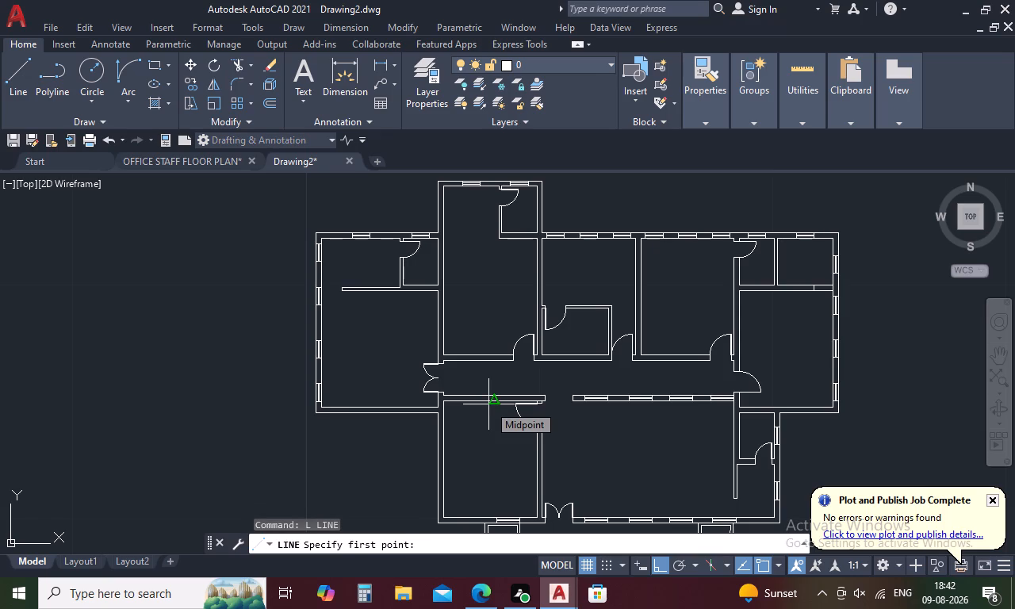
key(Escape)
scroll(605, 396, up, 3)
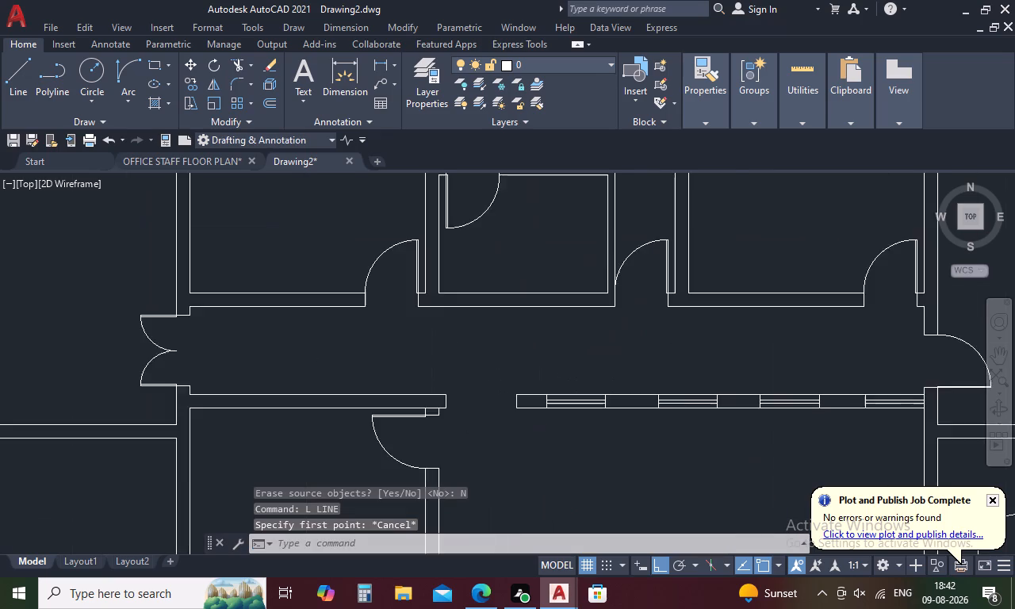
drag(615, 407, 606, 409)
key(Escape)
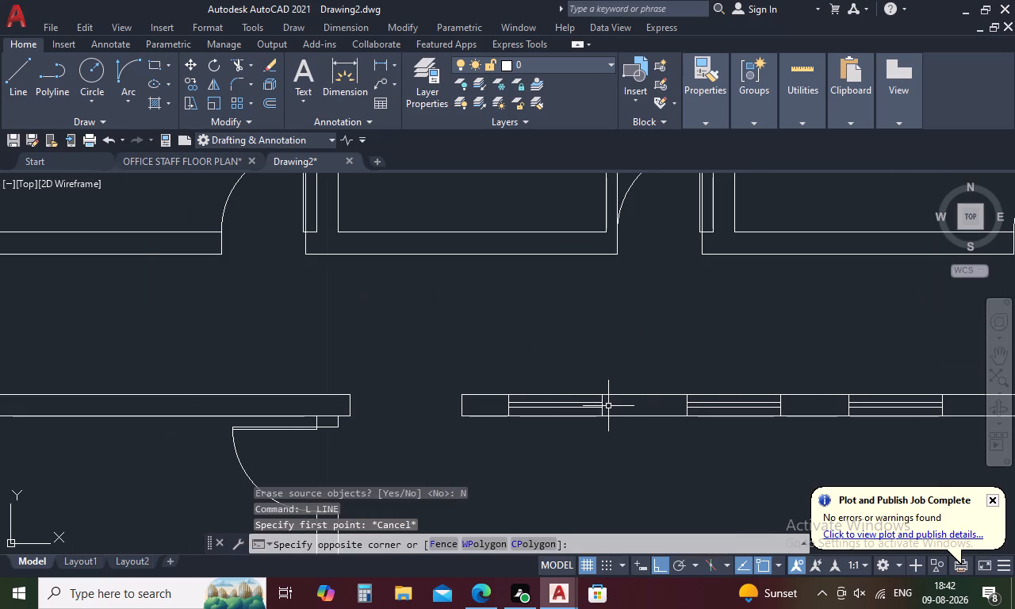
Copy the window in the southwest room's south wall onto the midpoint of that room's north wall along the corridor.
scroll(609, 404, down, 2)
middle_drag(695, 483, 625, 352)
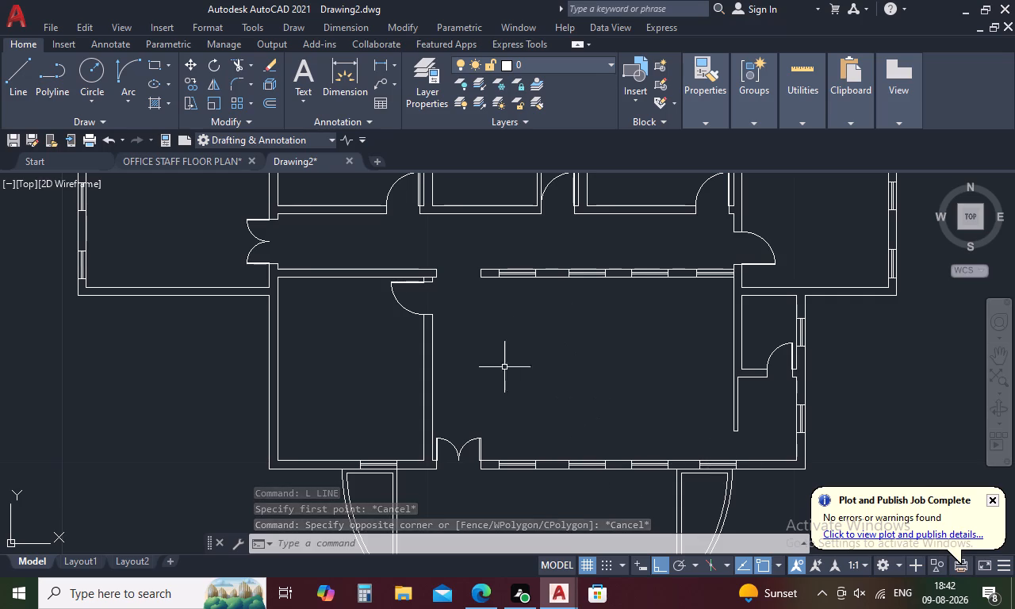
scroll(374, 468, up, 3)
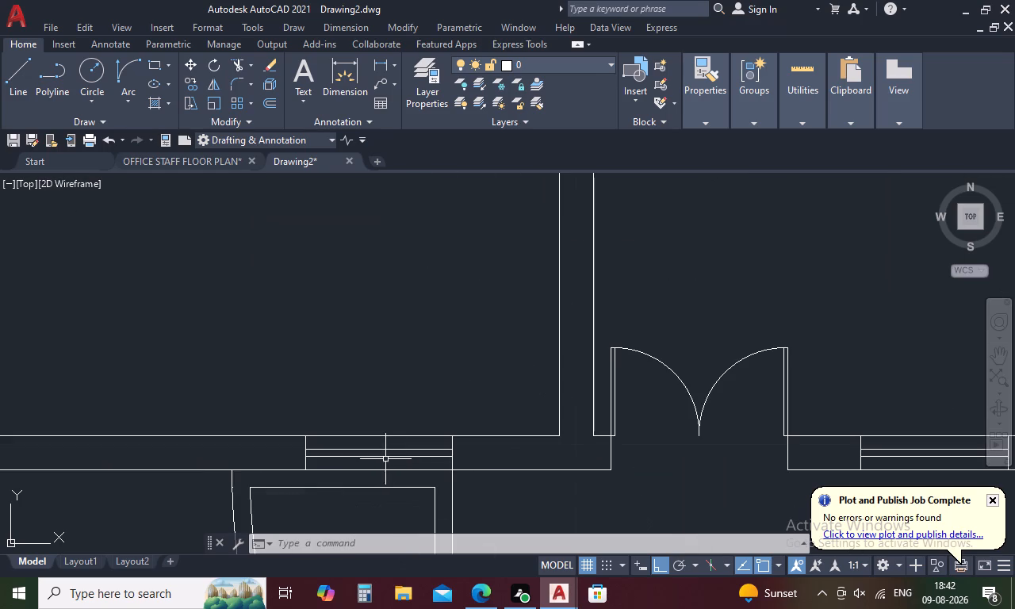
drag(463, 460, 270, 450)
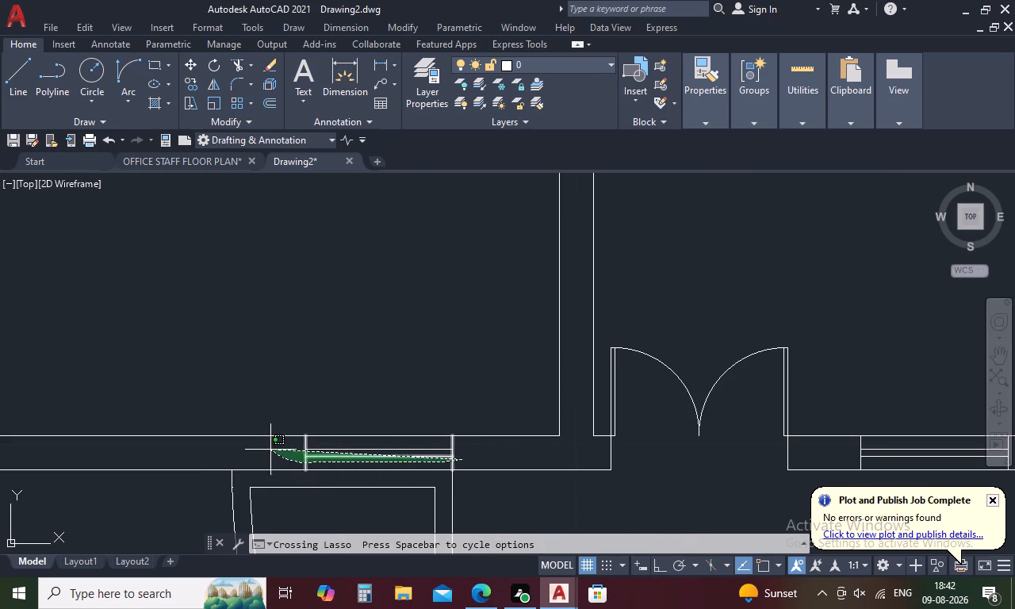
drag(270, 450, 268, 435)
key(Escape)
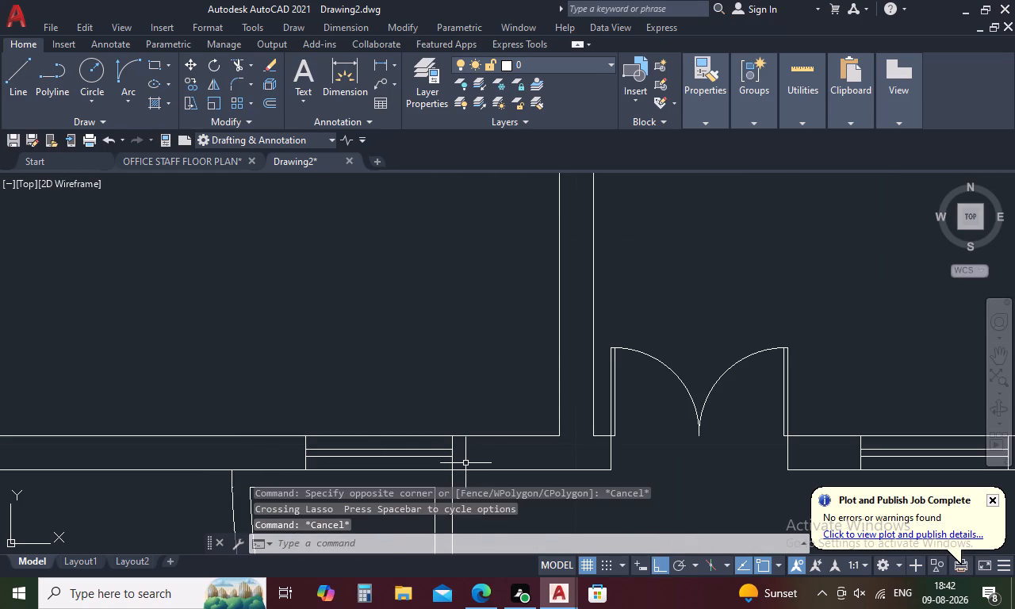
drag(465, 462, 291, 440)
right_click(346, 351)
click(419, 349)
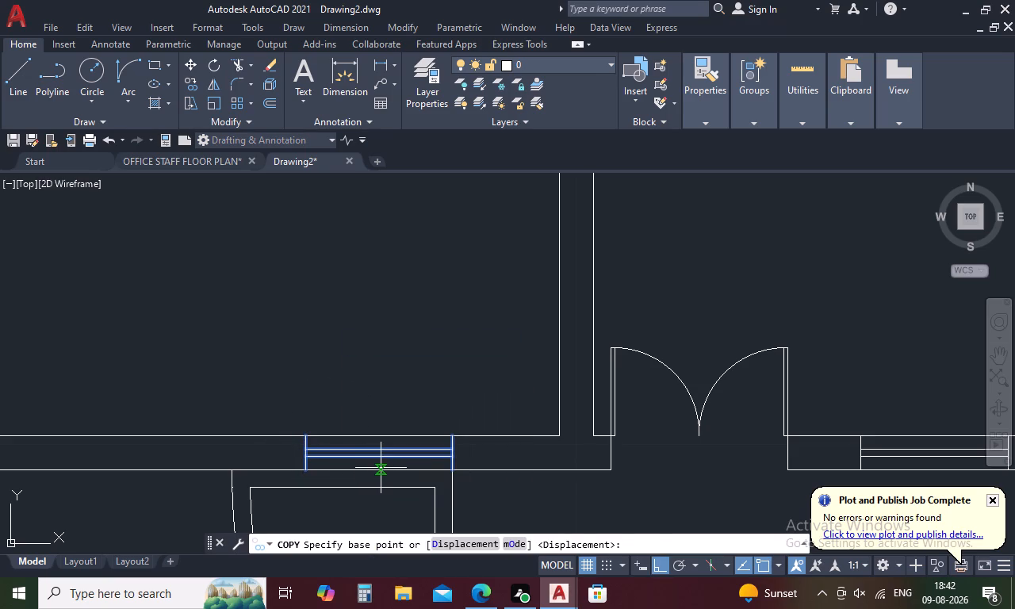
click(381, 468)
scroll(362, 381, down, 1)
middle_drag(369, 335, 435, 542)
middle_drag(396, 366, 458, 550)
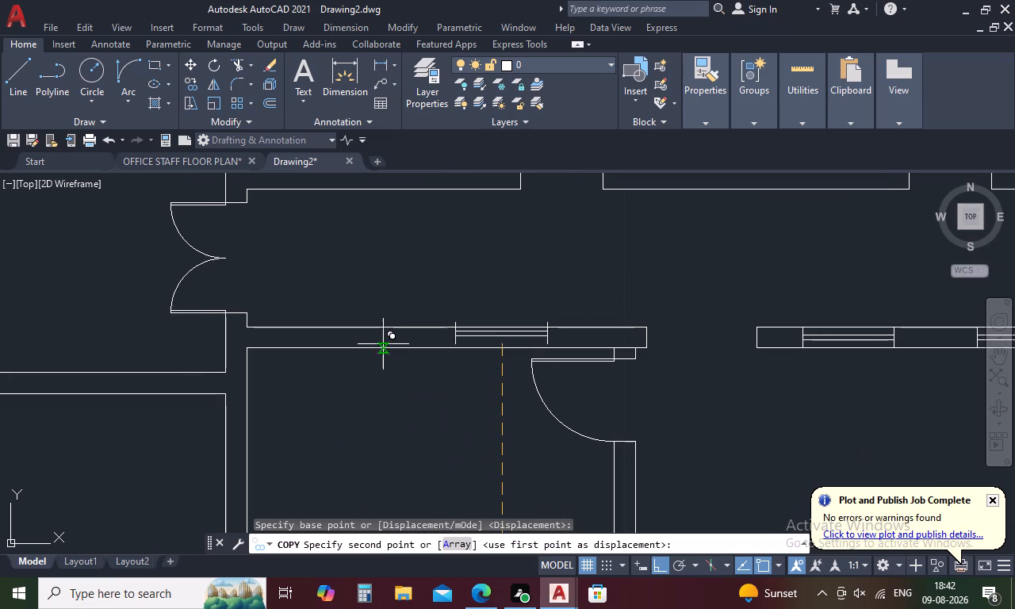
click(445, 352)
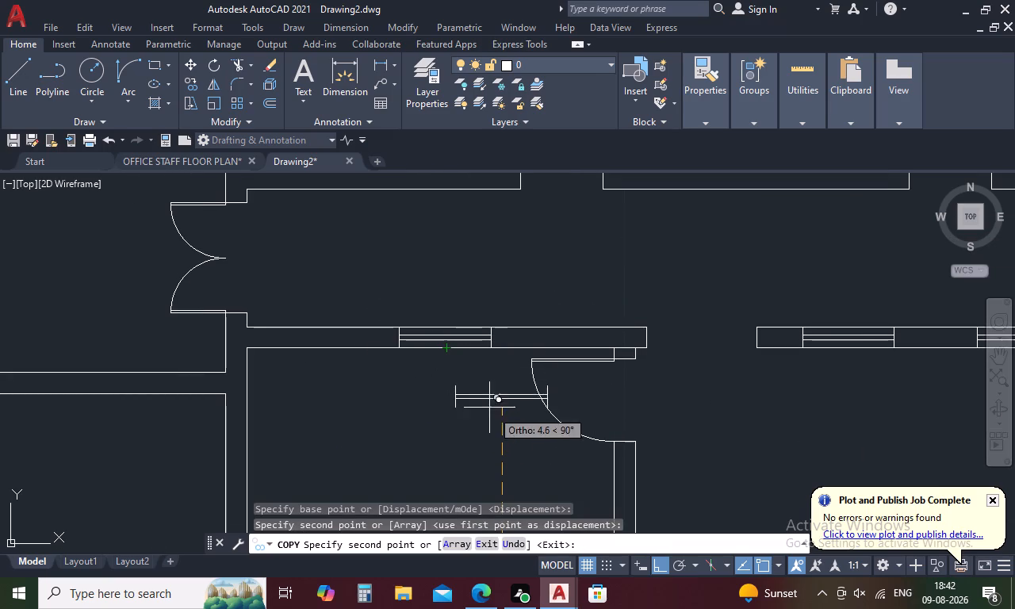
scroll(447, 393, down, 3)
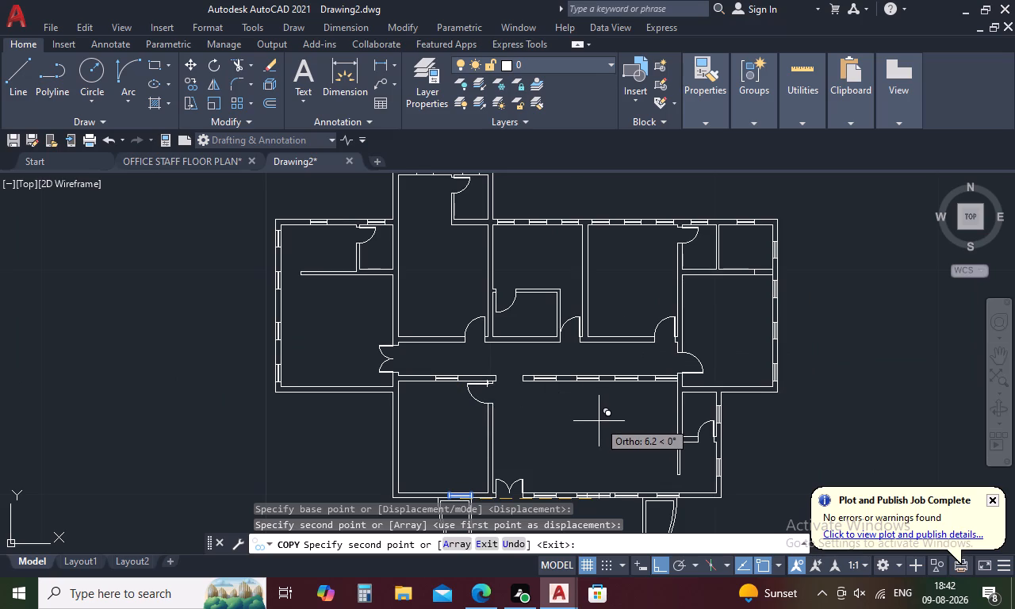
key(Escape)
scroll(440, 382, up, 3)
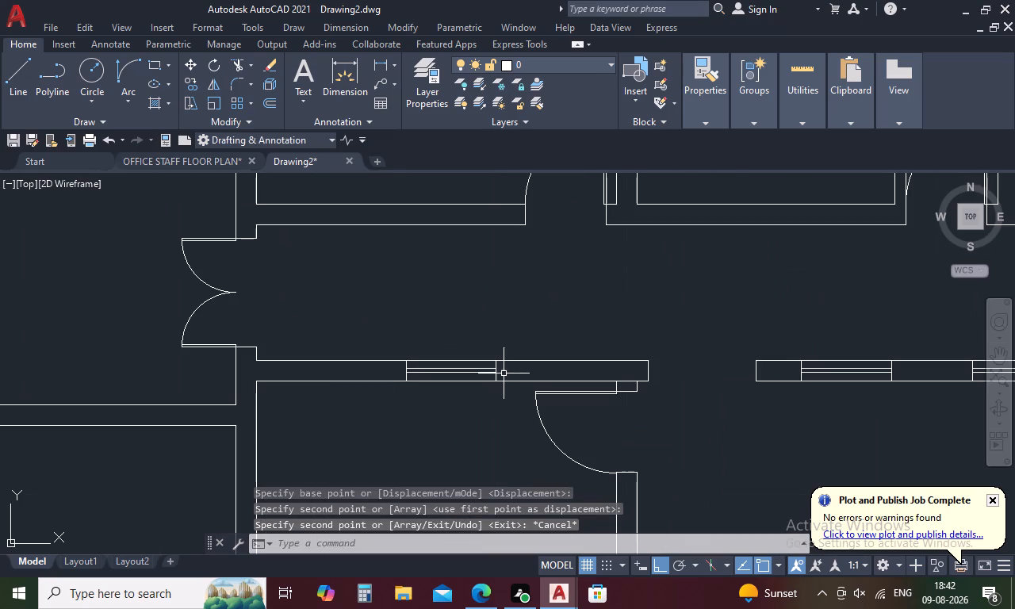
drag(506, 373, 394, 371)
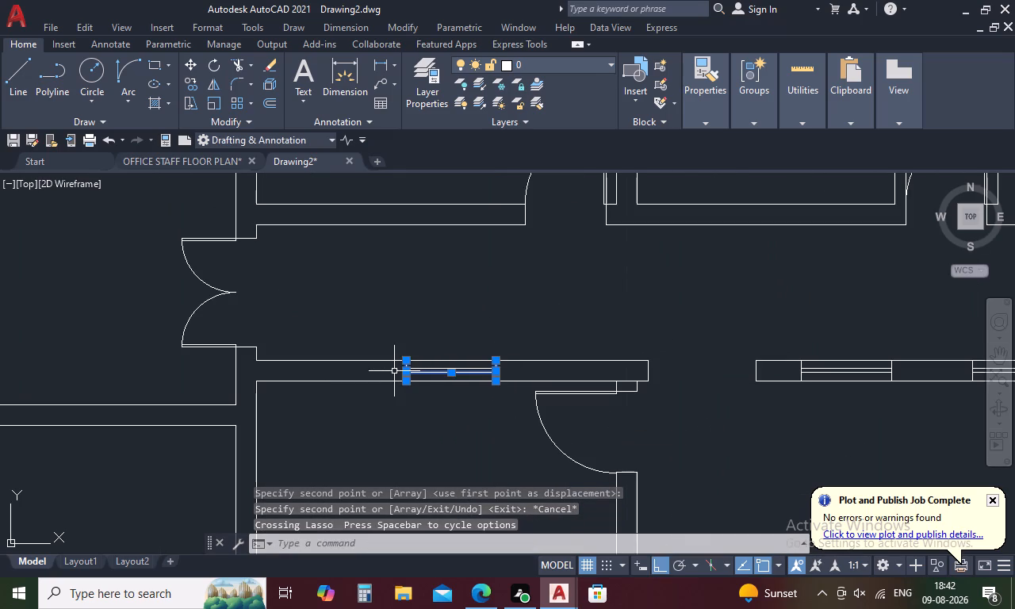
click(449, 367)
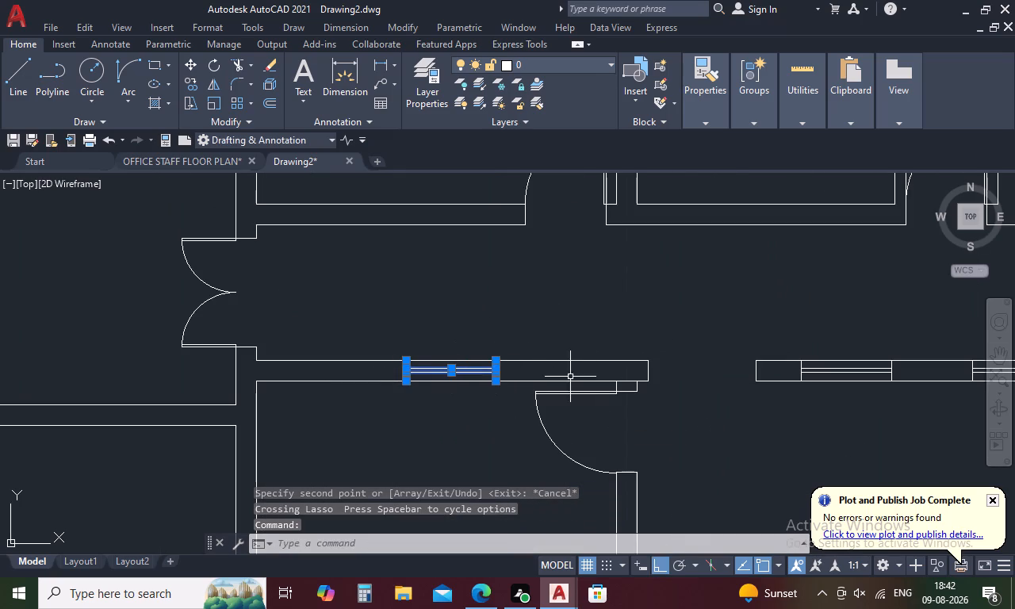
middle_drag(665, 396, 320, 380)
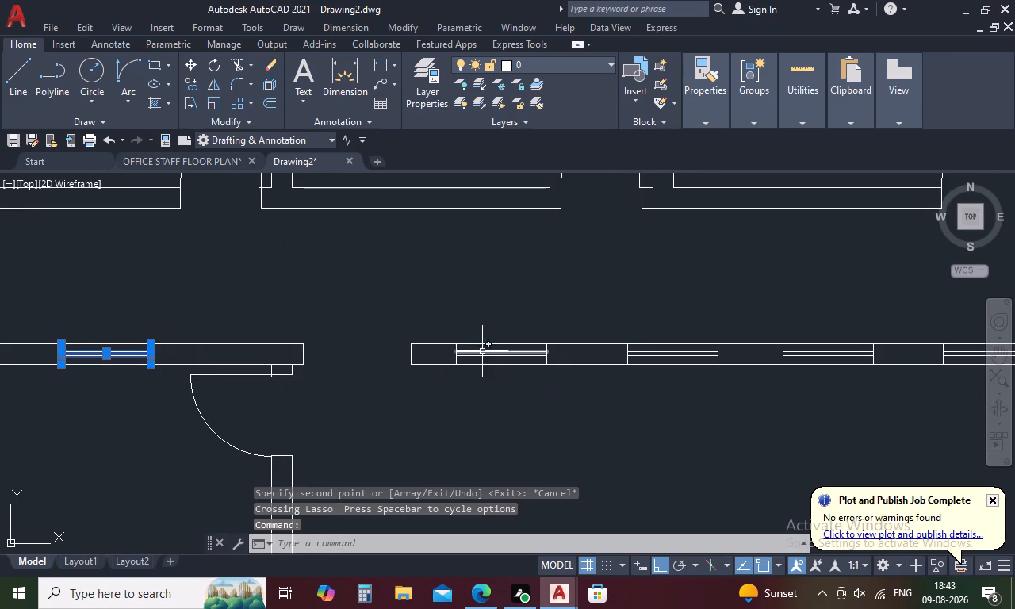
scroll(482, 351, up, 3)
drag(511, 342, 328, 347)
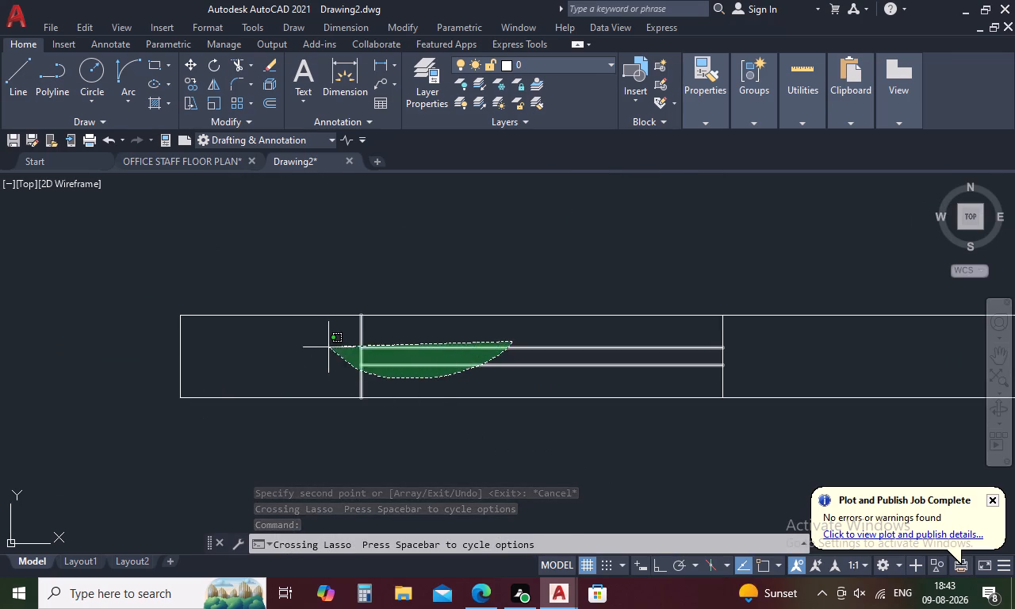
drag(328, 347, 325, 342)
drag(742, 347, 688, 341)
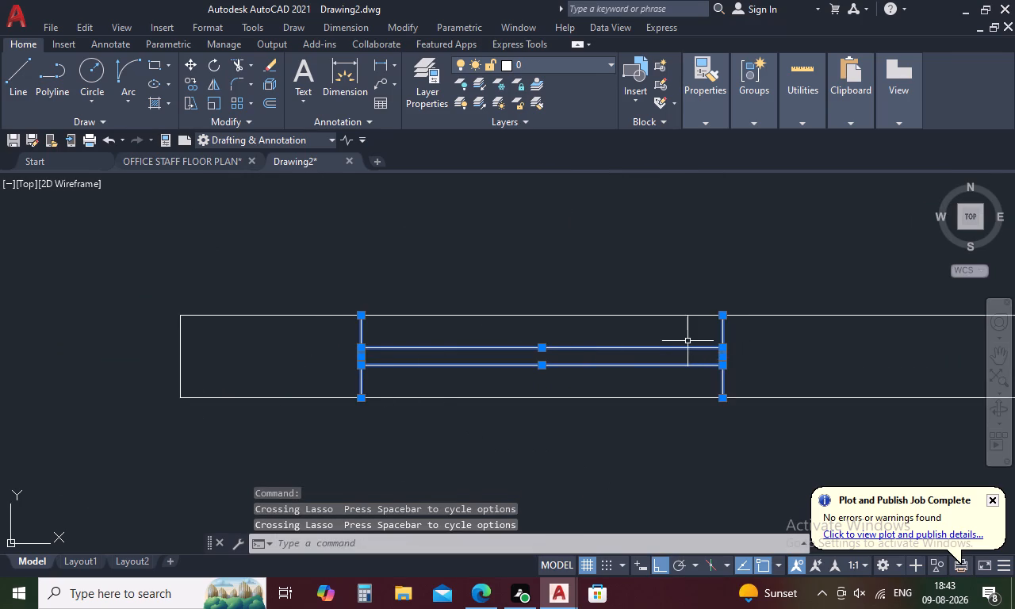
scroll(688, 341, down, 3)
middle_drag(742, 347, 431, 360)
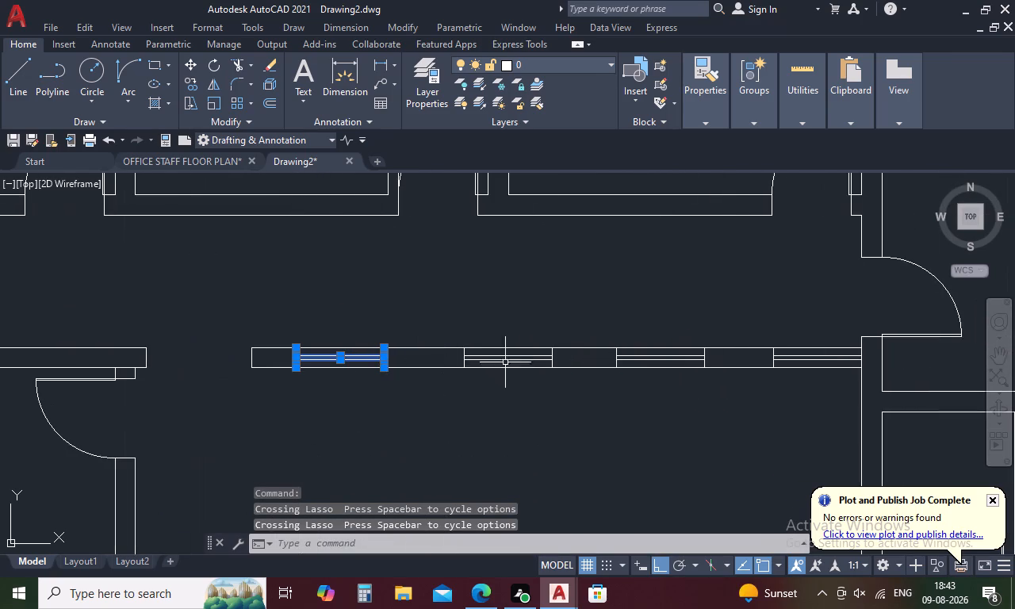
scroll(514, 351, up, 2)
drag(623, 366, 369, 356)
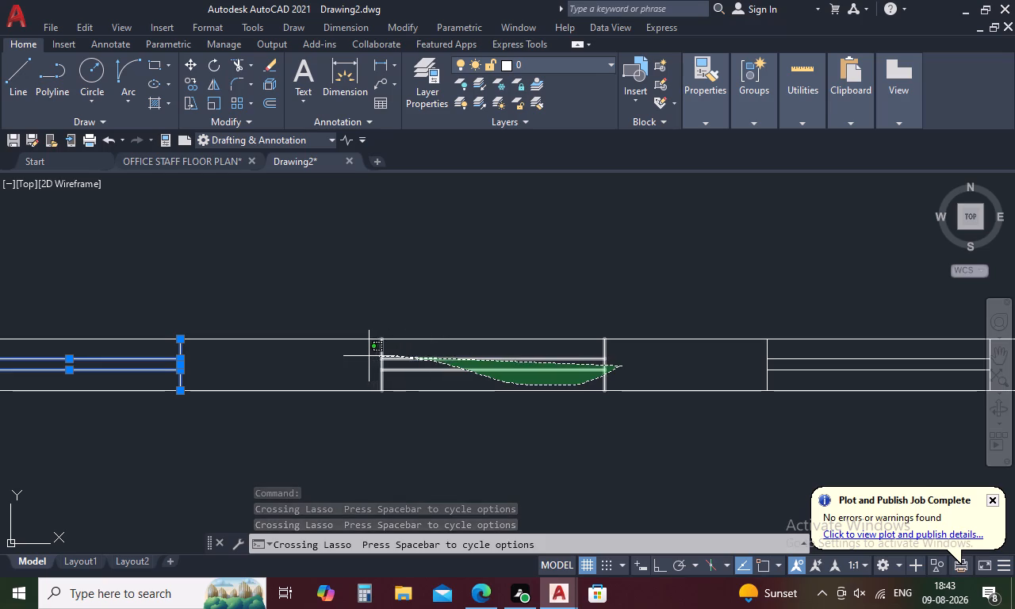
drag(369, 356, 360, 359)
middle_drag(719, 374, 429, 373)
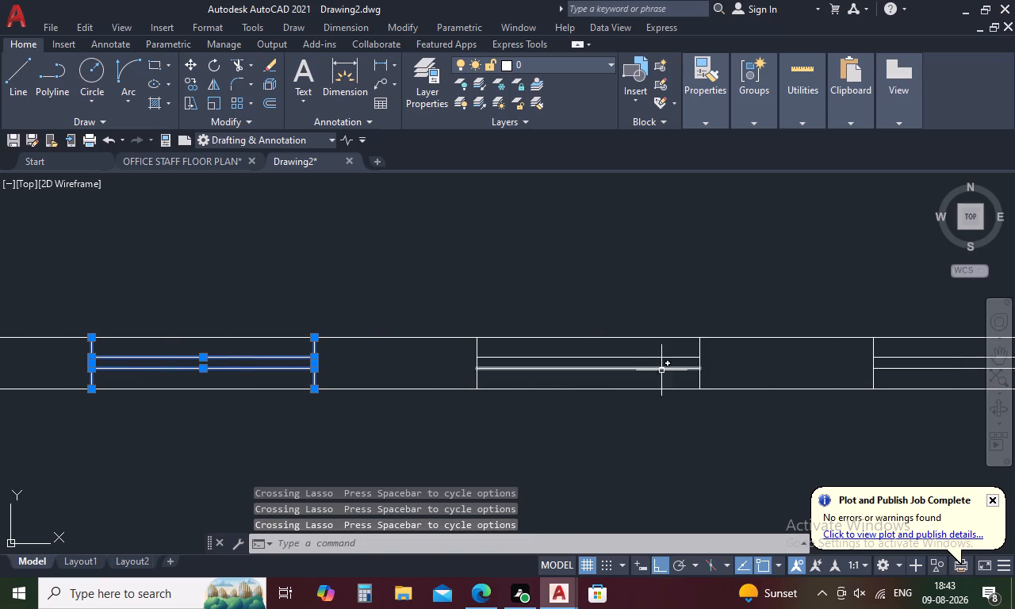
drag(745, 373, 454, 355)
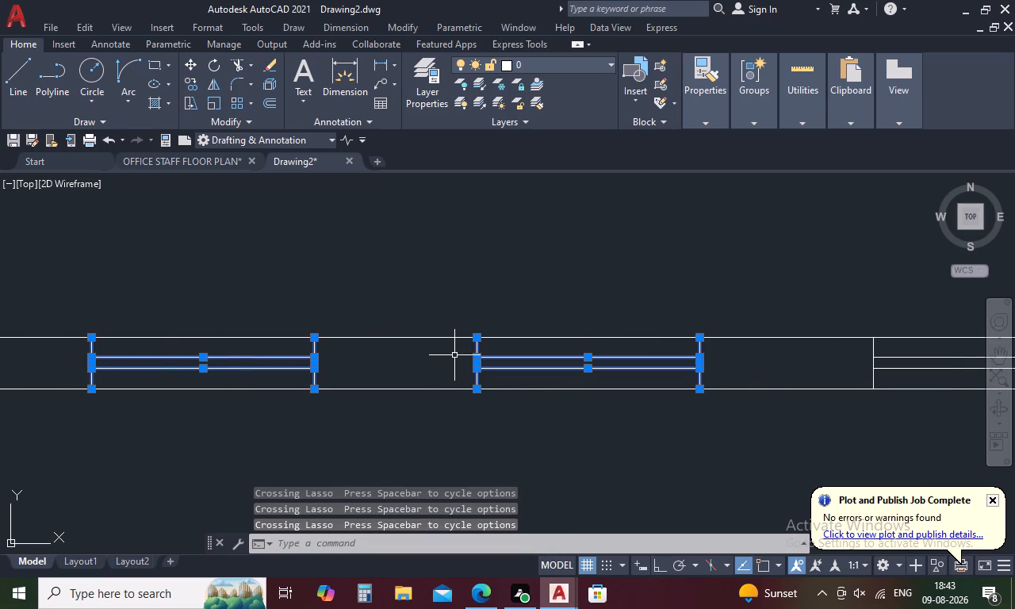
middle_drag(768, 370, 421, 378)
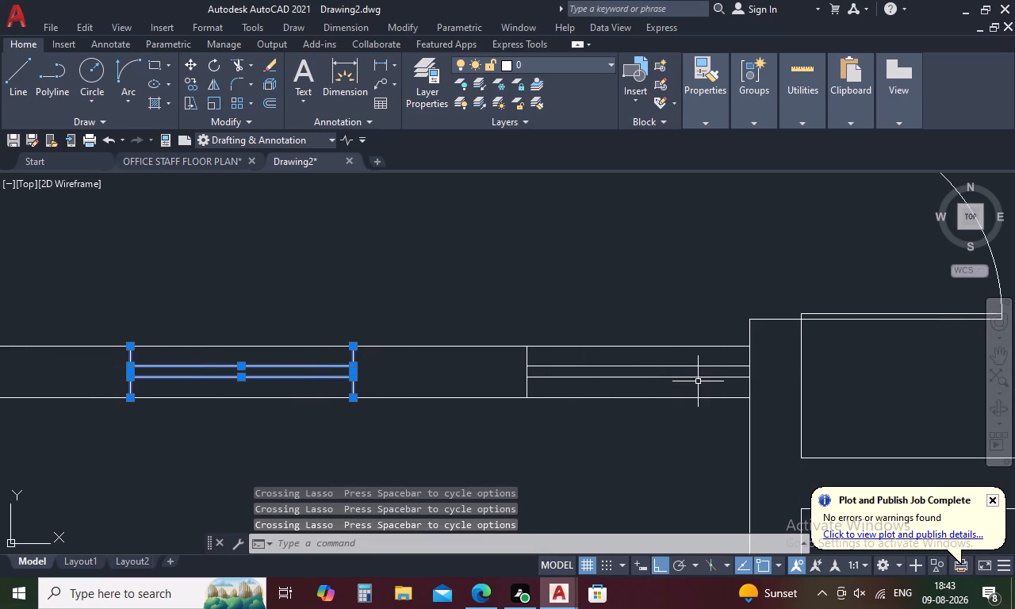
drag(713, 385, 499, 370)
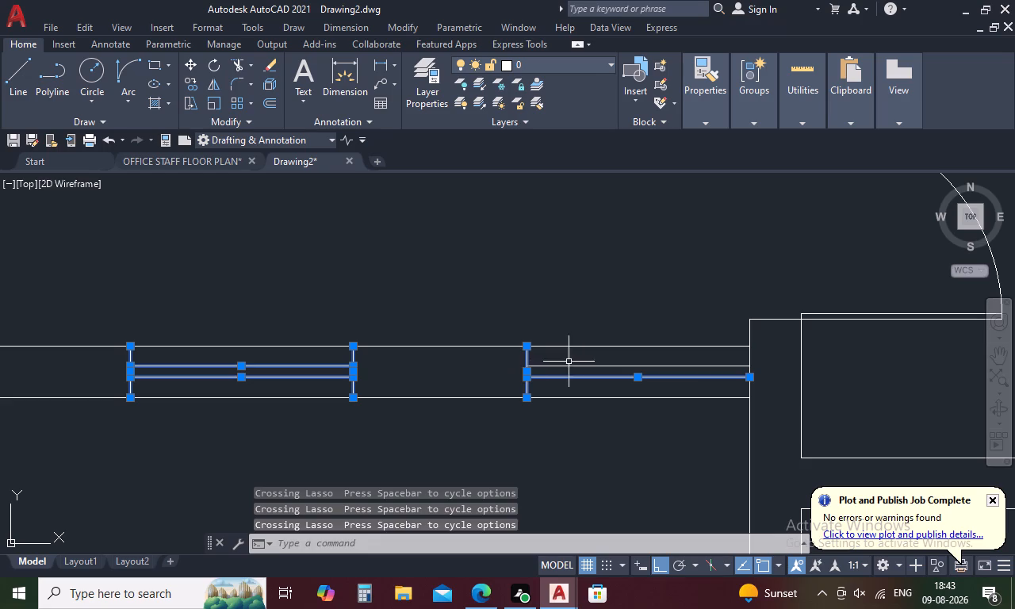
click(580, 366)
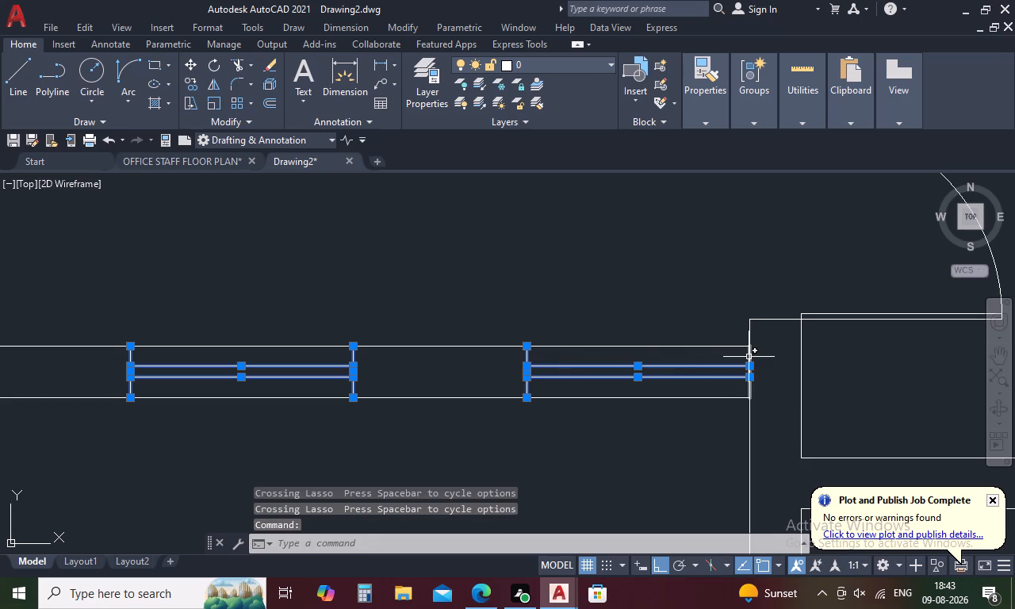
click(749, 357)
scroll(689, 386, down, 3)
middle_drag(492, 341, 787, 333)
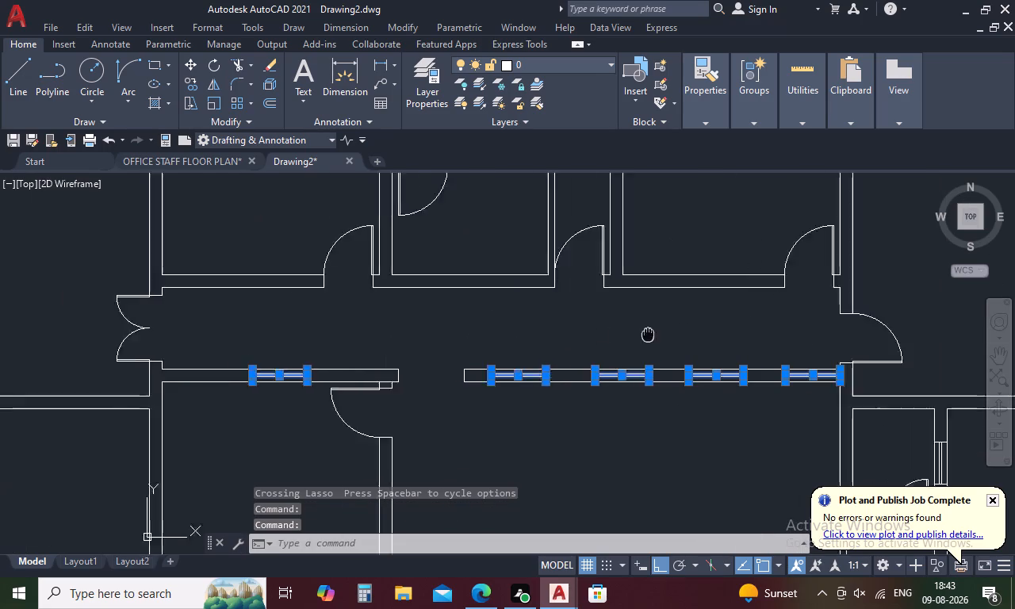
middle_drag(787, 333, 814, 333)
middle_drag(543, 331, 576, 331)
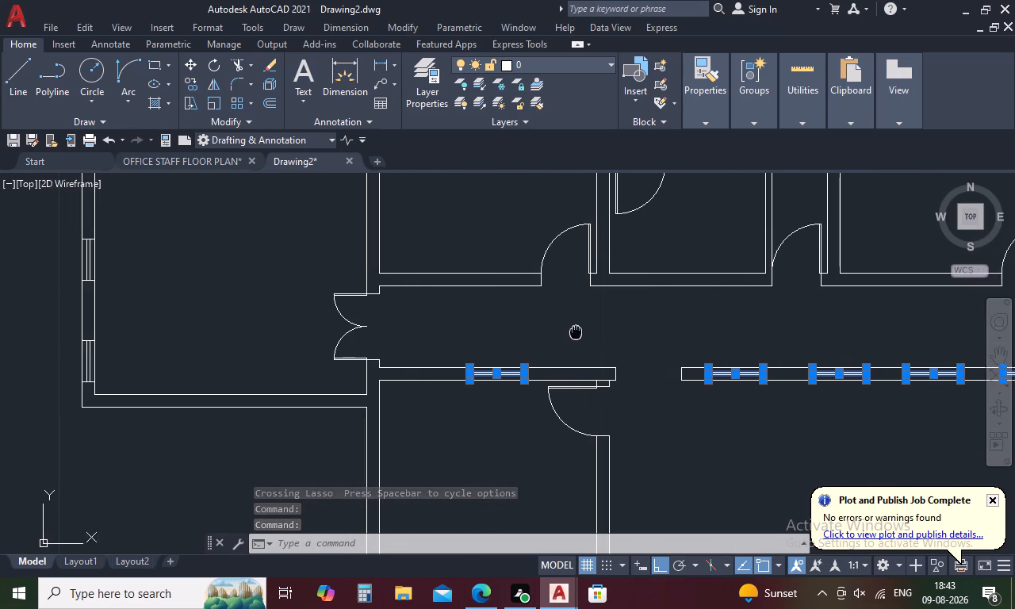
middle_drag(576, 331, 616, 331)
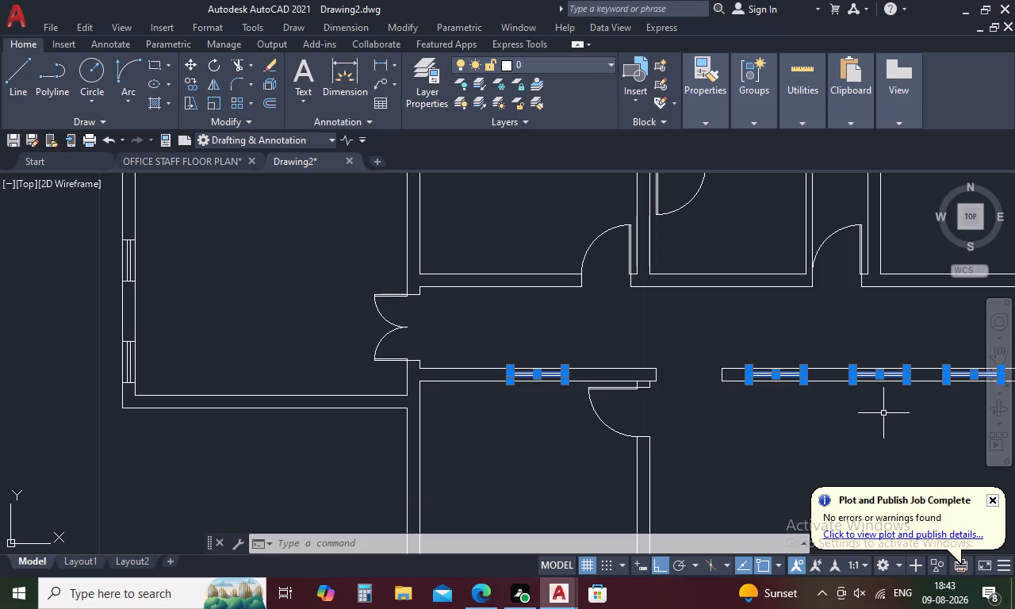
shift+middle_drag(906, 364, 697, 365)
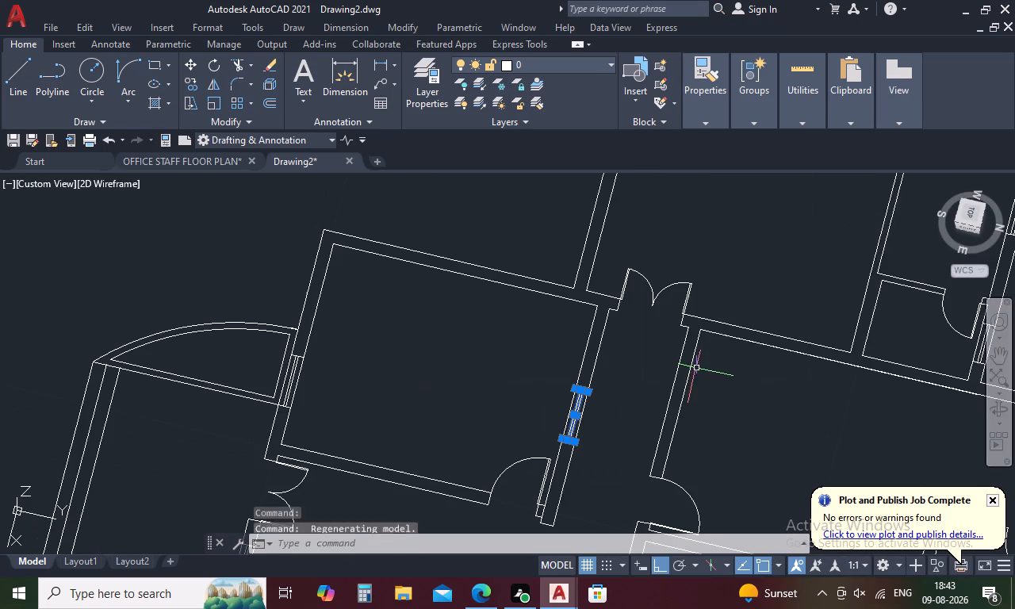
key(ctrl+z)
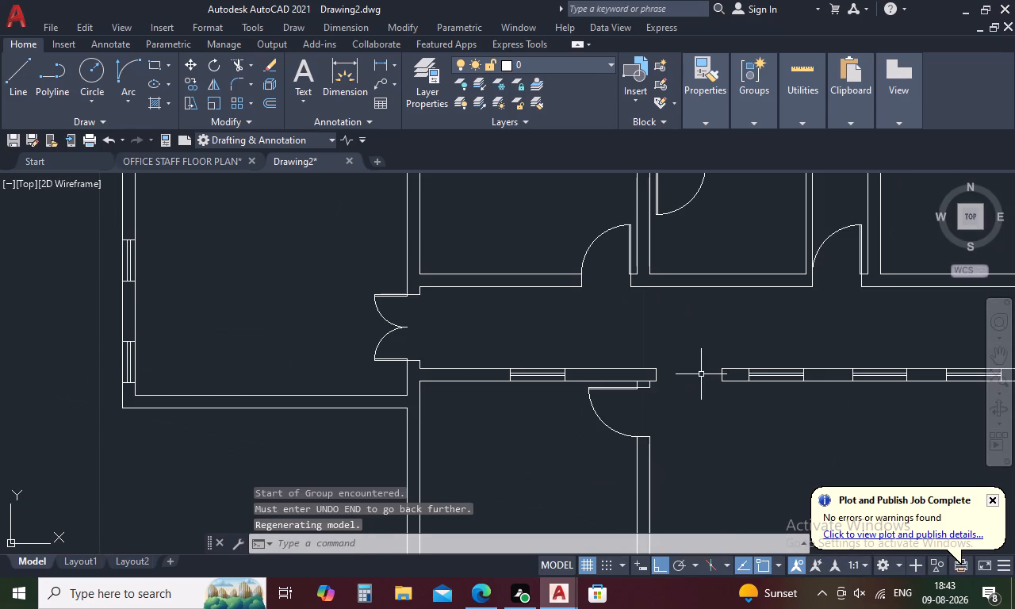
Mirror the southwest room's corridor-wall window and the hall's first and third corridor-wall windows across the corridor's horizontal centreline, keeping the originals.
scroll(545, 375, up, 3)
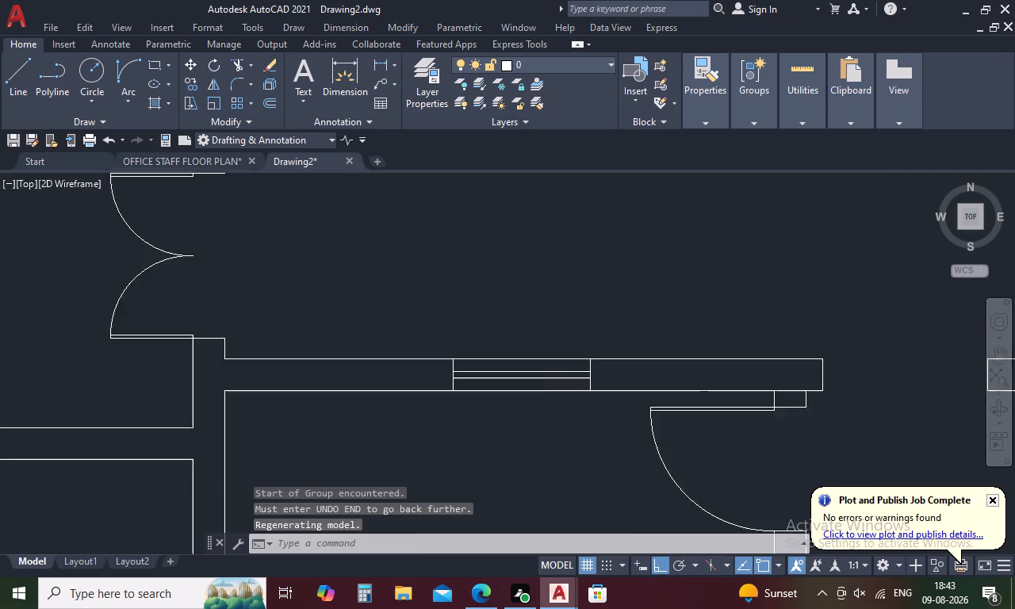
drag(568, 361, 377, 385)
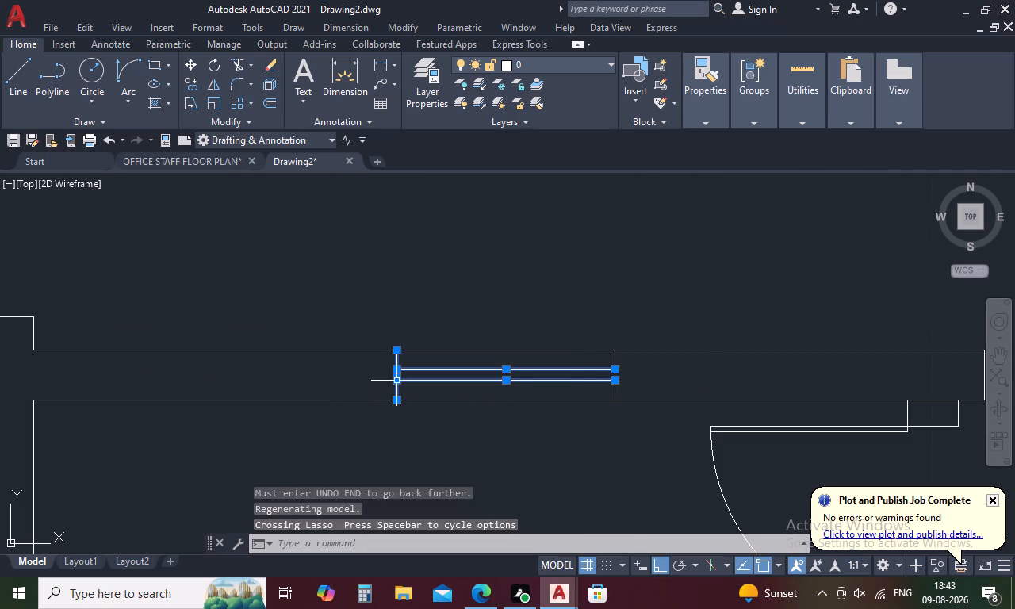
click(615, 387)
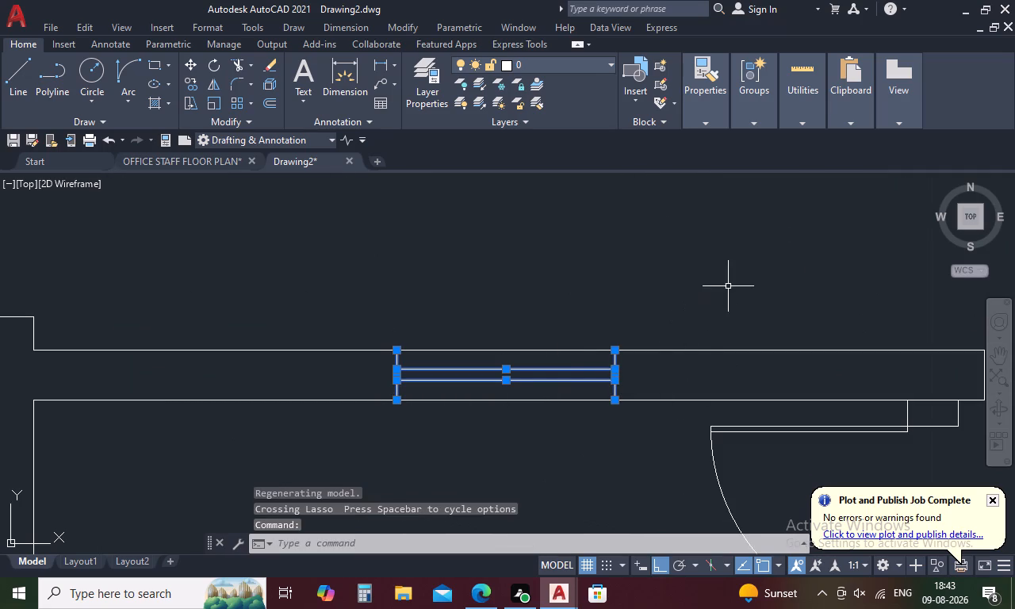
middle_drag(706, 294, 29, 351)
scroll(60, 348, down, 2)
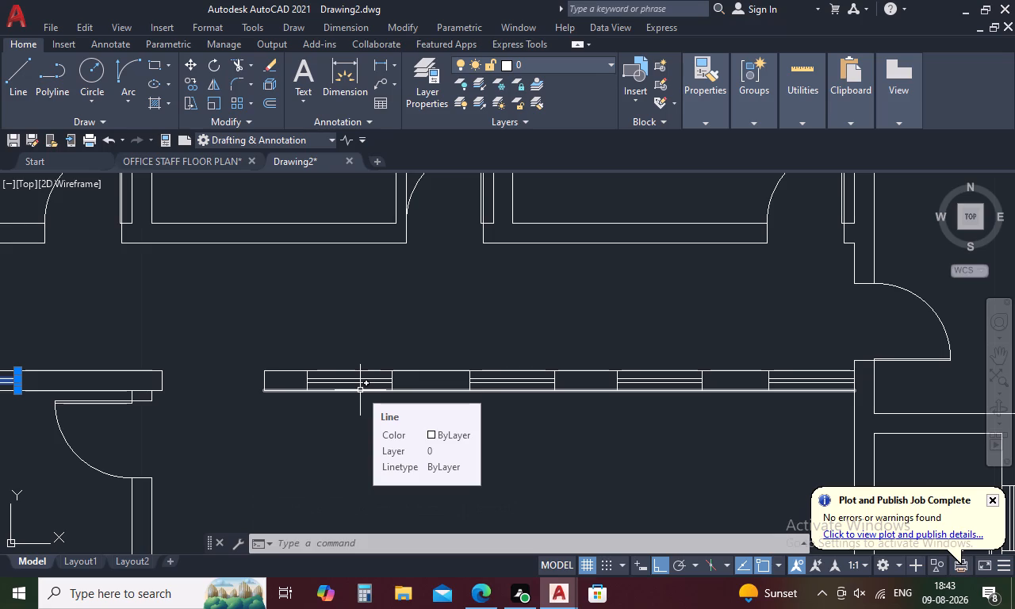
scroll(353, 389, up, 3)
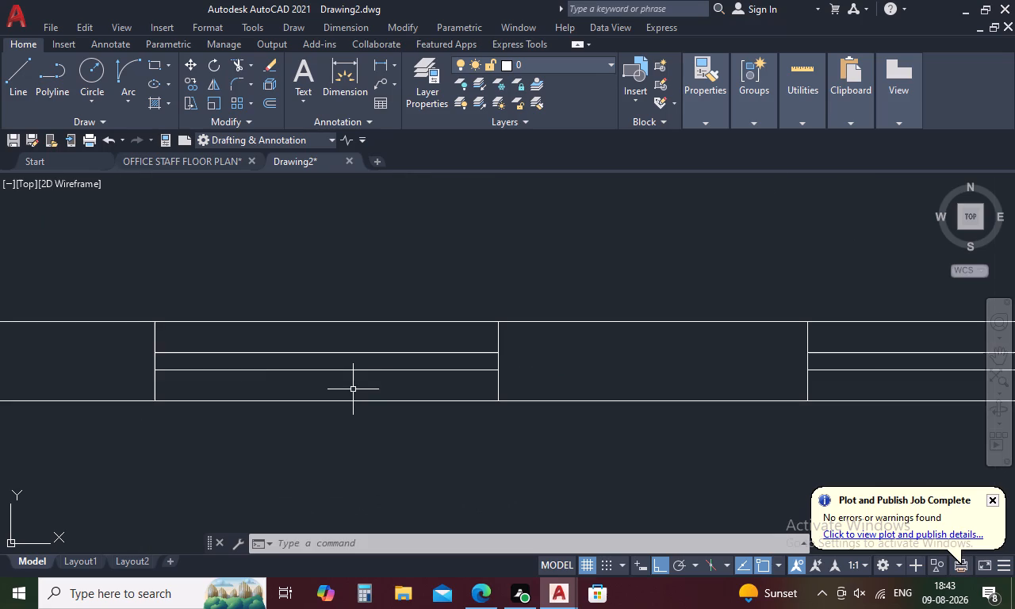
drag(362, 342, 109, 350)
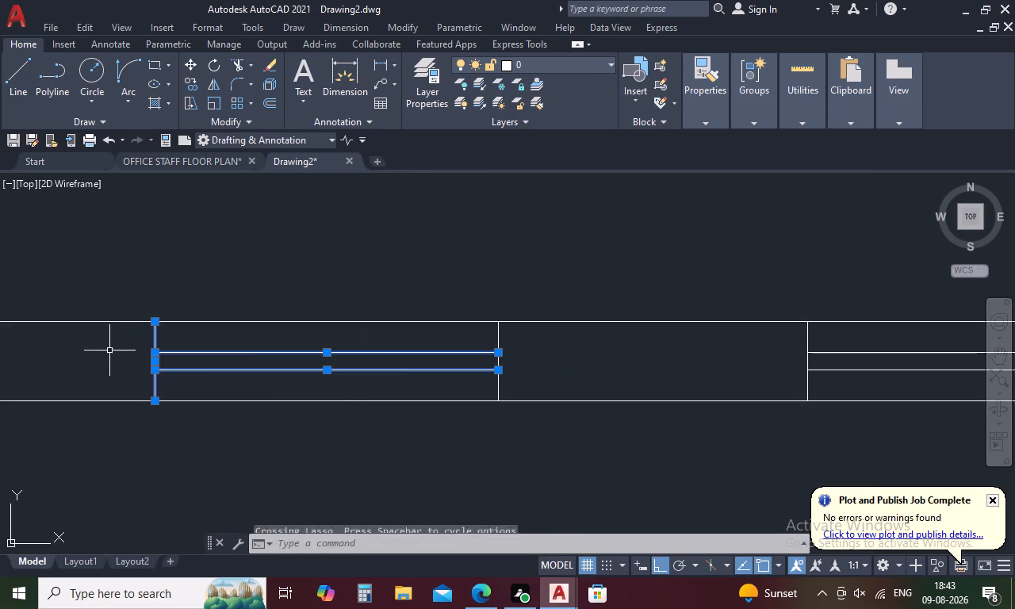
drag(535, 358, 467, 341)
scroll(466, 341, down, 4)
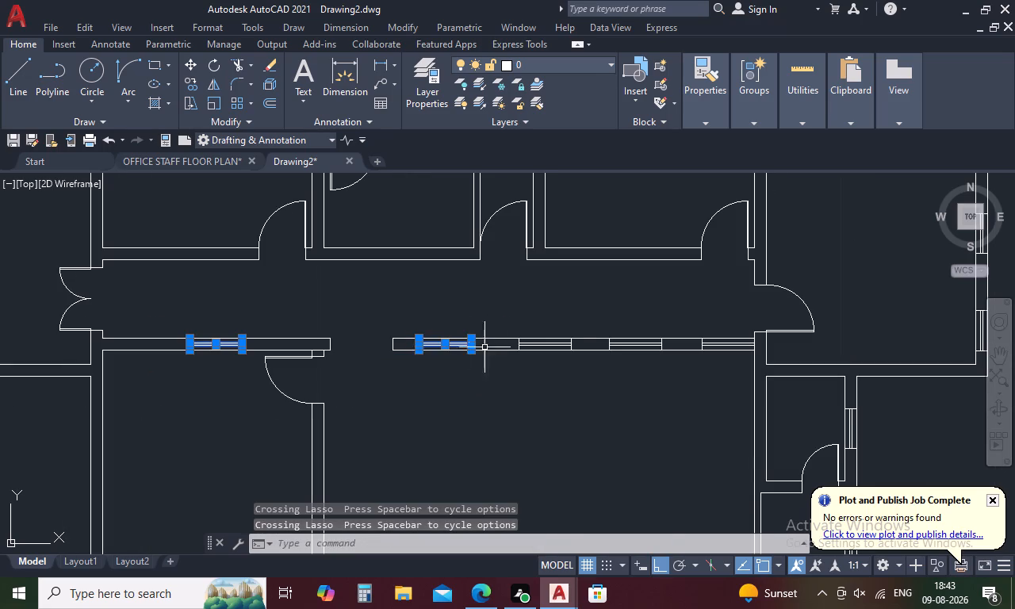
scroll(744, 343, up, 3)
drag(730, 337, 504, 351)
scroll(504, 351, down, 4)
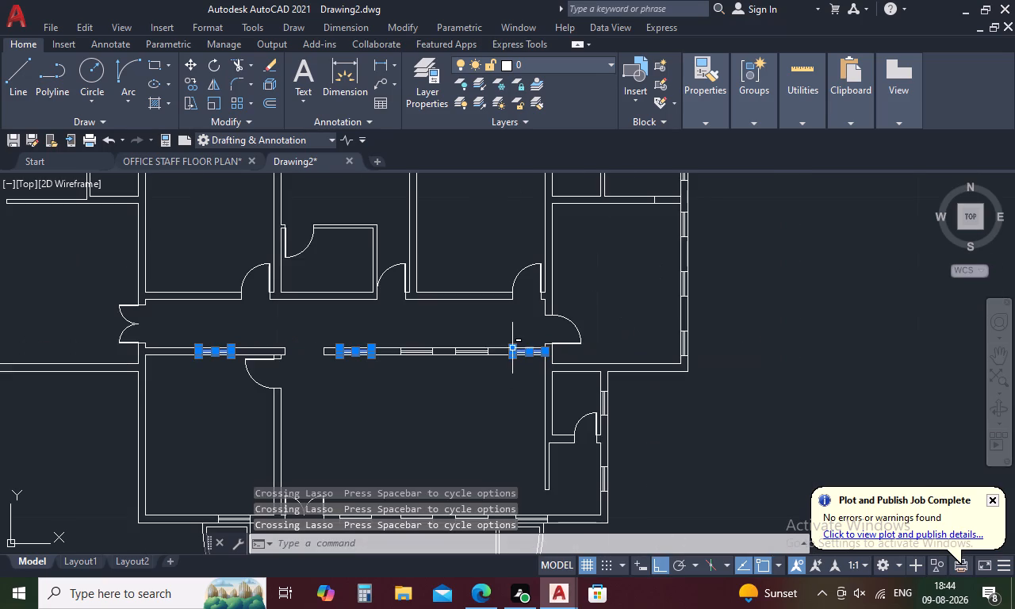
shift+scroll(512, 353, up, 4)
shift+click(527, 340)
shift+click(527, 348)
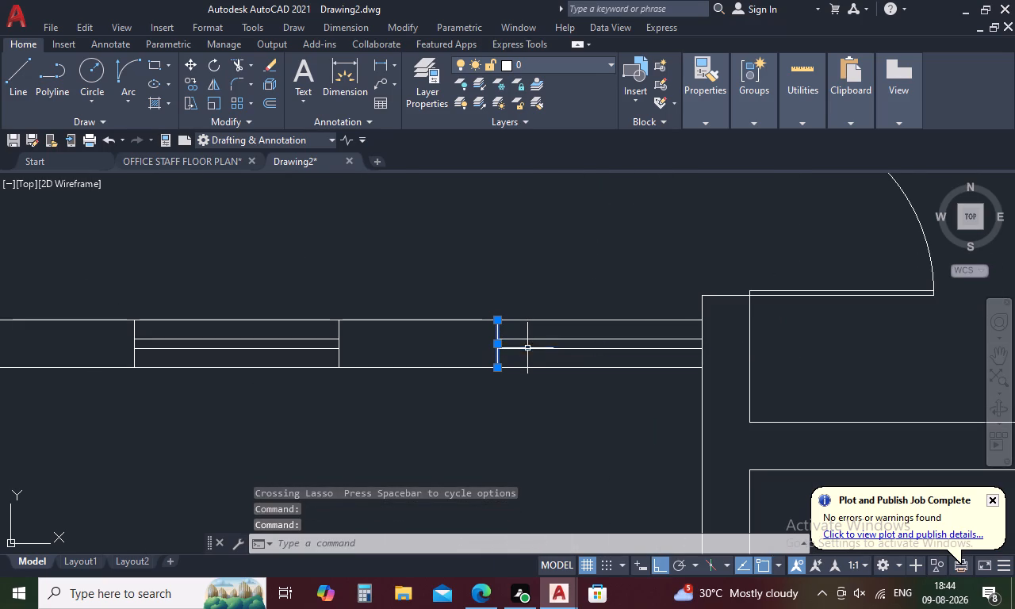
shift+click(519, 347)
shift+click(498, 340)
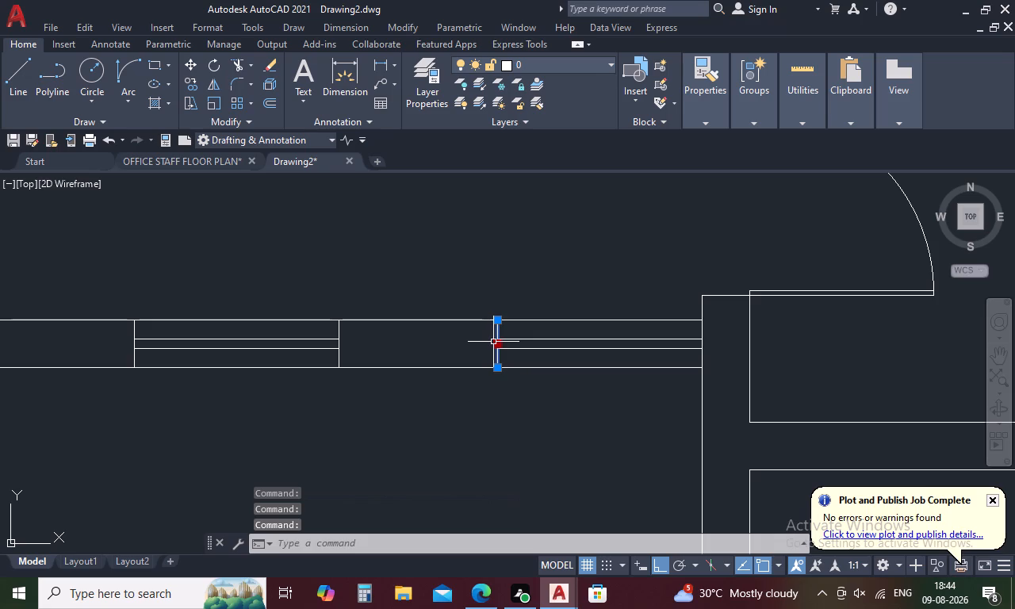
shift+click(497, 359)
scroll(469, 351, down, 1)
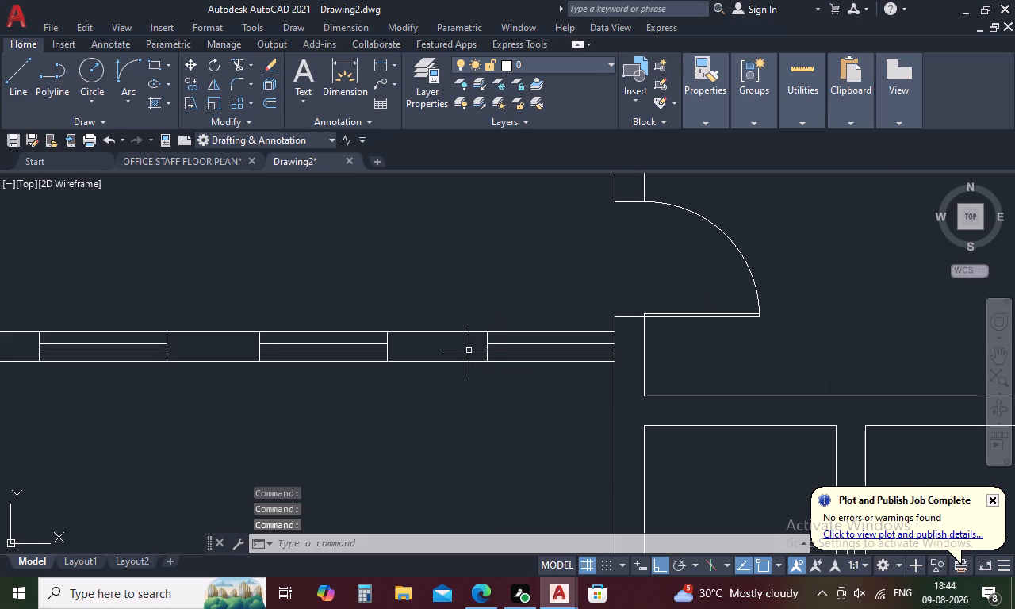
middle_drag(469, 350, 610, 366)
scroll(500, 366, up, 2)
drag(504, 343, 209, 350)
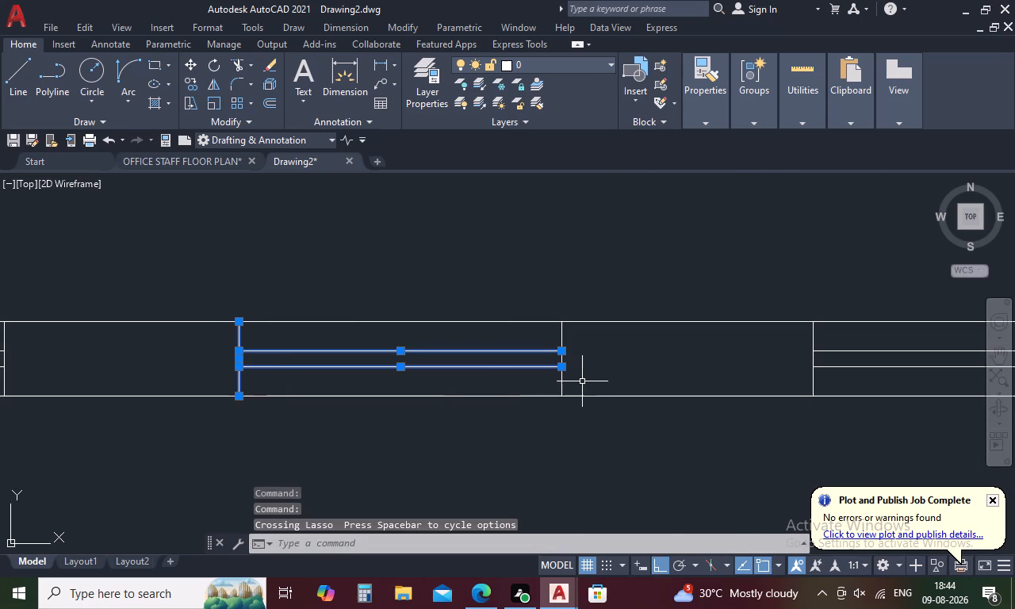
drag(596, 377, 472, 376)
scroll(472, 376, down, 4)
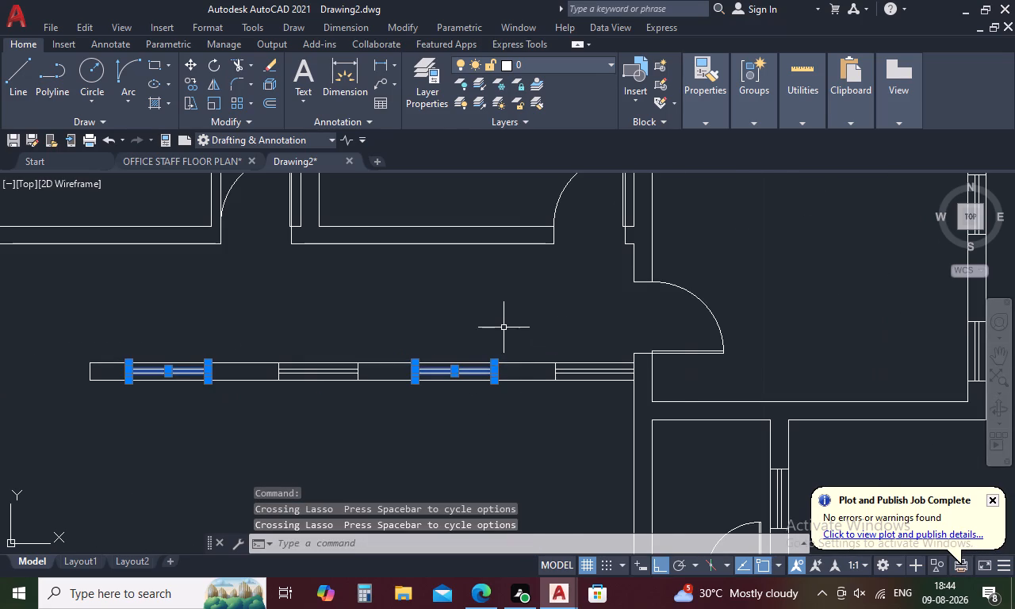
middle_drag(504, 325, 745, 333)
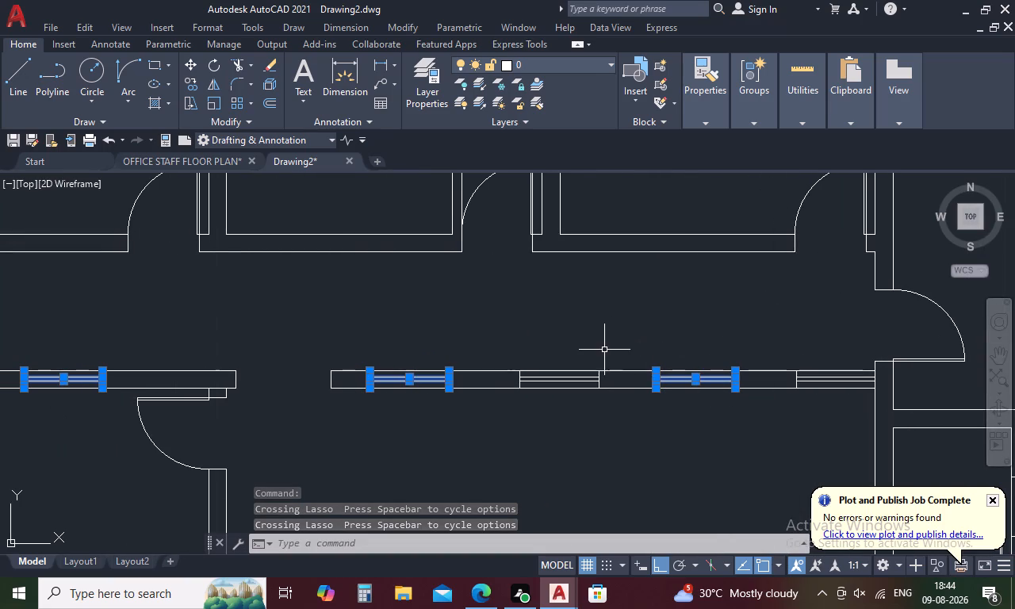
key(m)
text(I)
key(space)
middle_drag(439, 329, 439, 328)
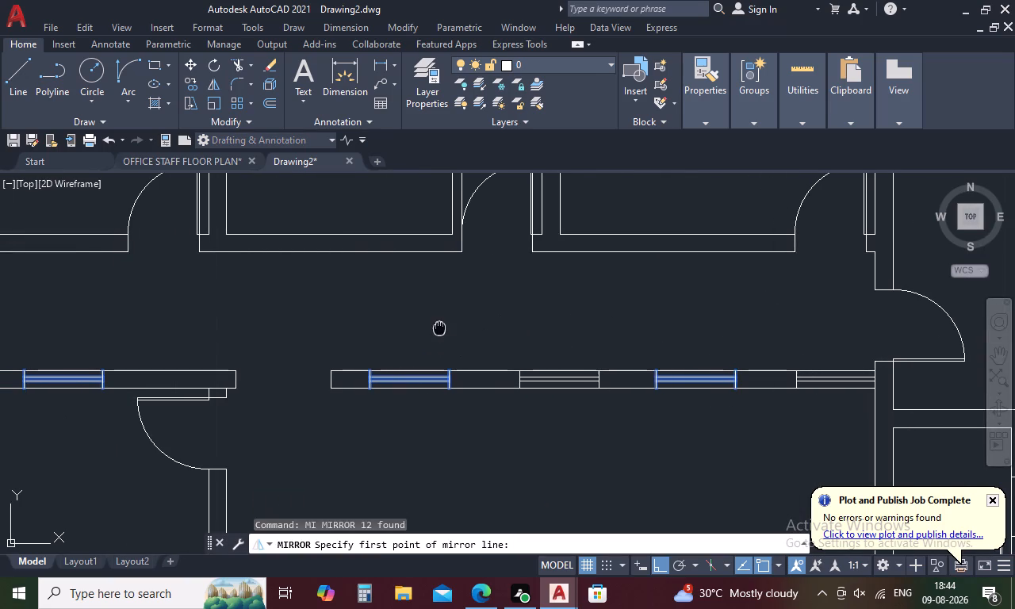
middle_drag(439, 328, 842, 358)
click(278, 343)
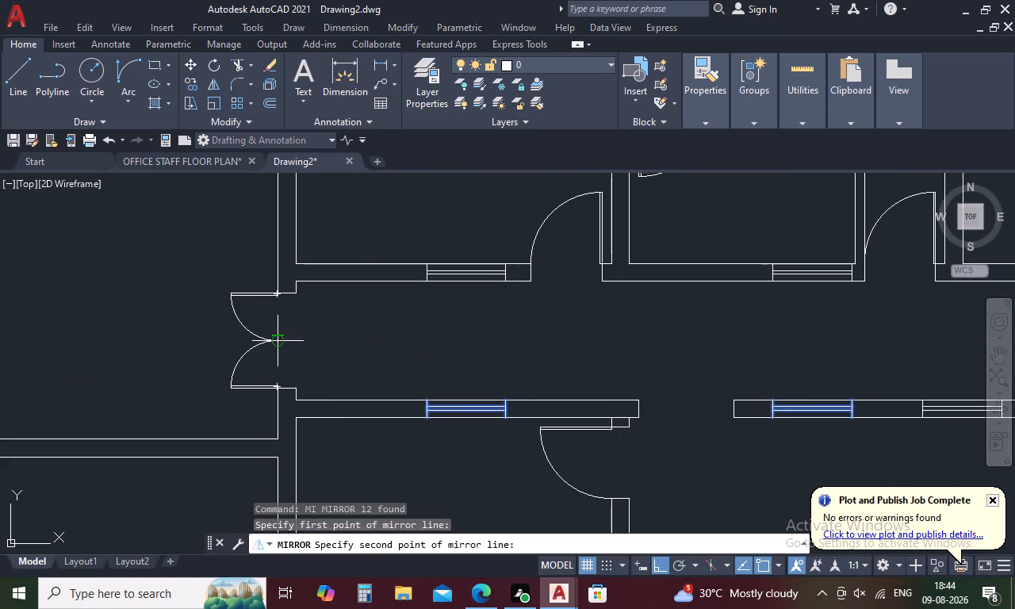
click(680, 340)
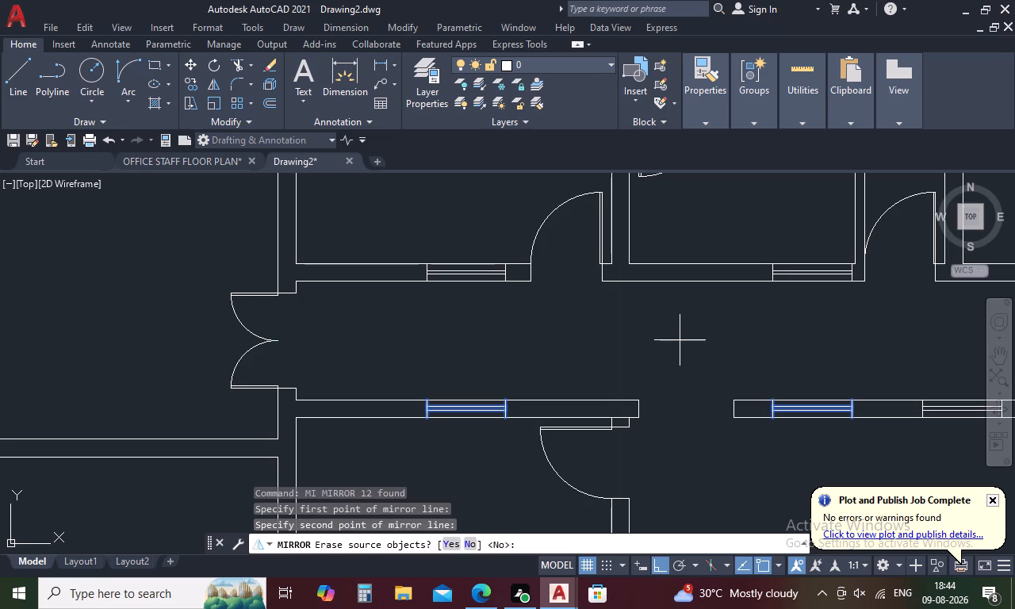
click(466, 549)
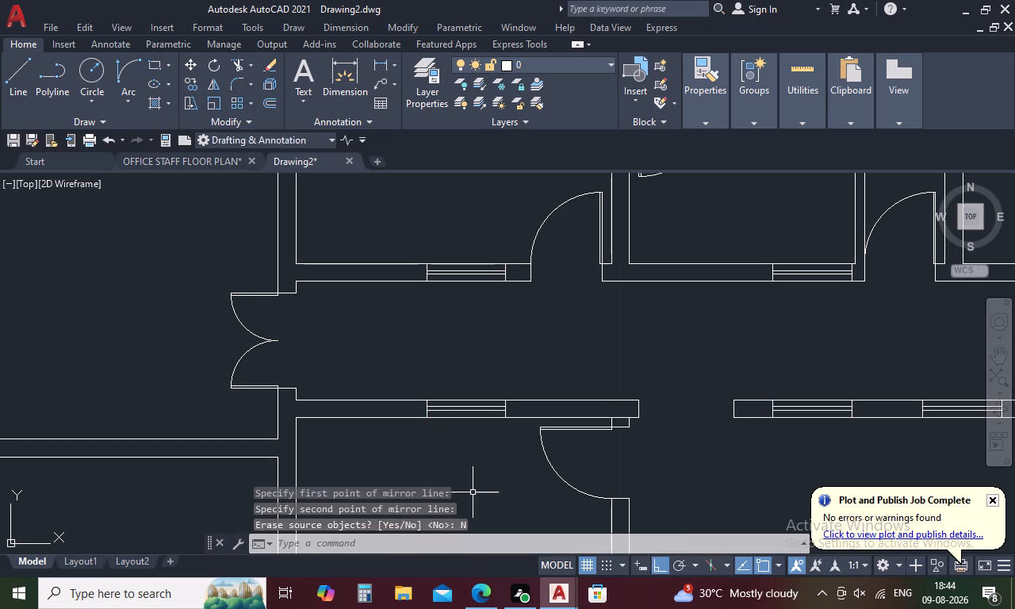
scroll(523, 376, down, 3)
scroll(632, 388, up, 1)
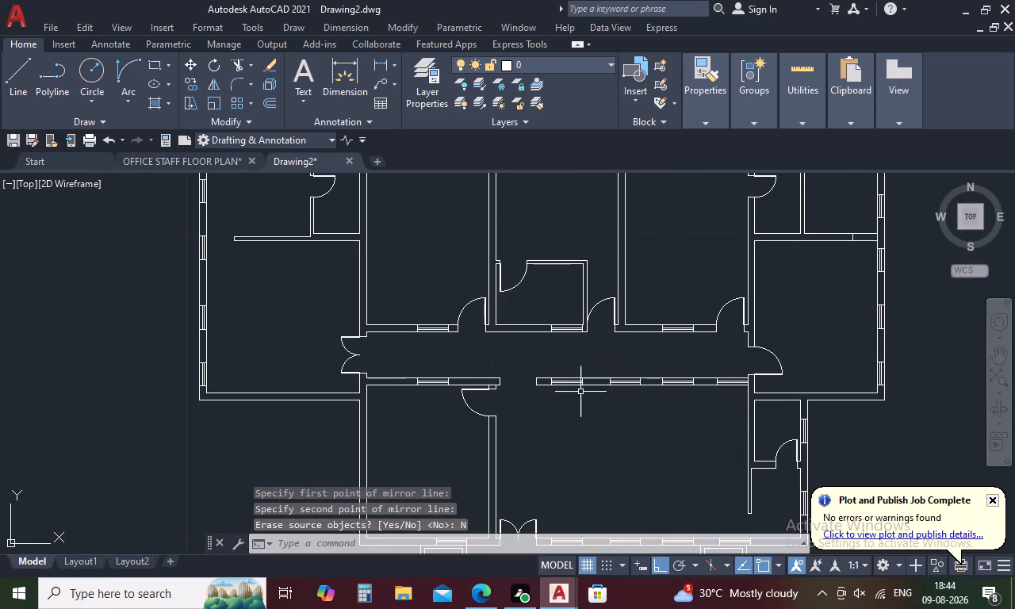
key(Escape)
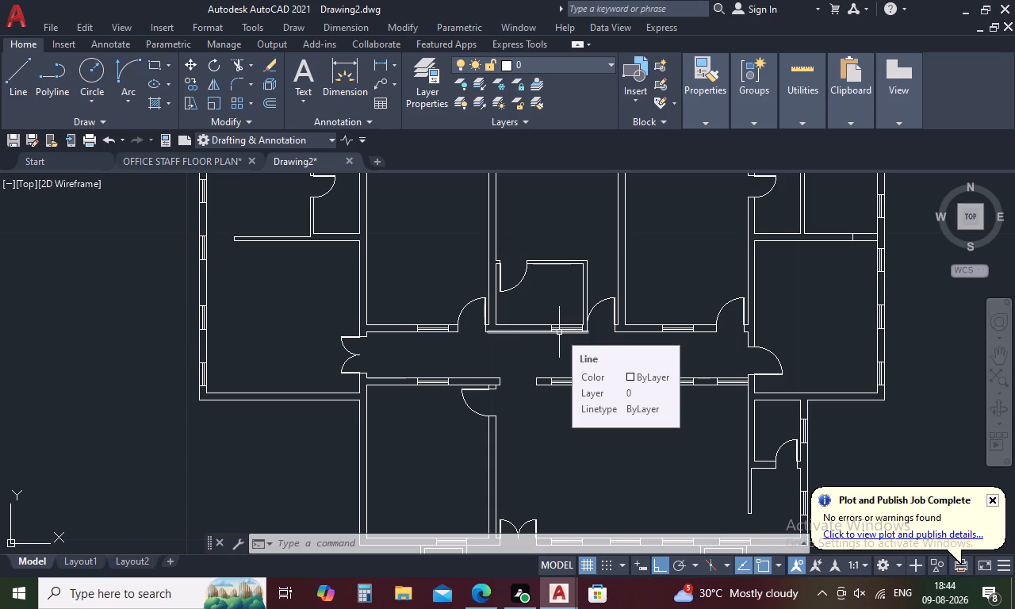
Copy both windows in the west wing's north exterior wall straight down into its south exterior wall.
scroll(280, 328, down, 2)
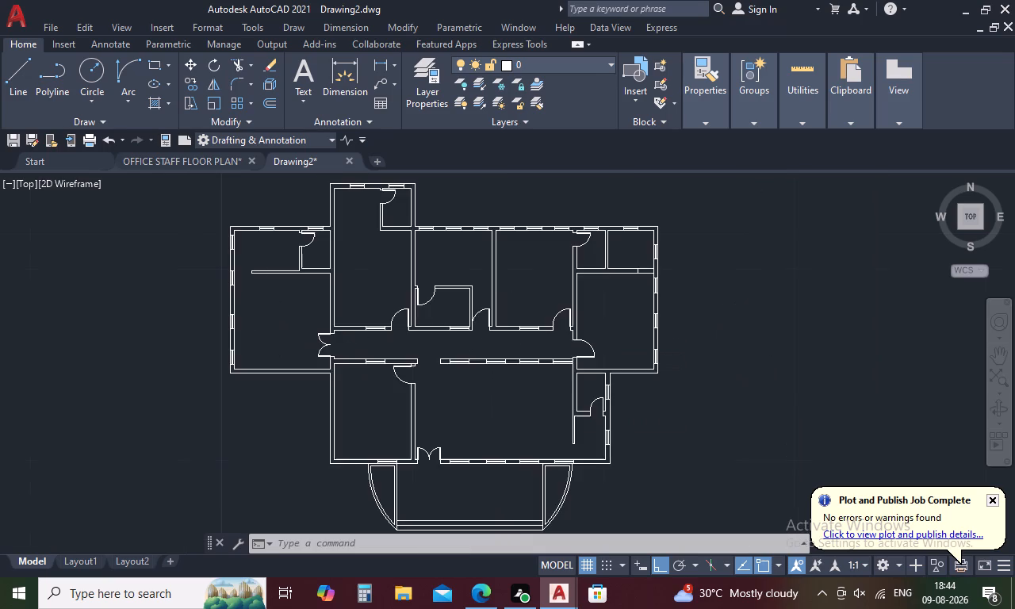
middle_drag(280, 328, 354, 369)
scroll(342, 296, up, 4)
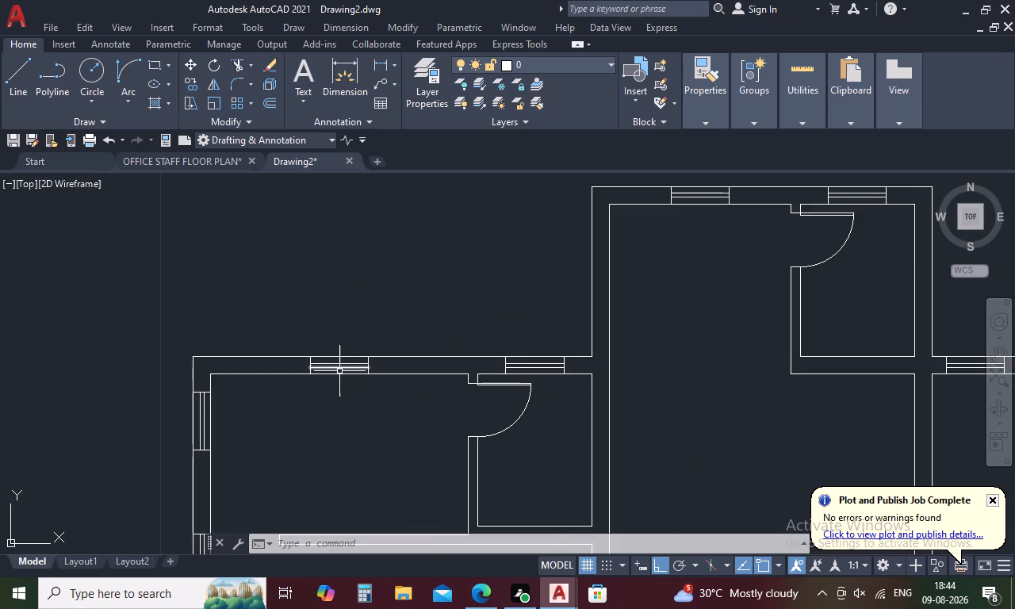
scroll(339, 371, up, 2)
drag(344, 342, 236, 350)
drag(488, 360, 383, 363)
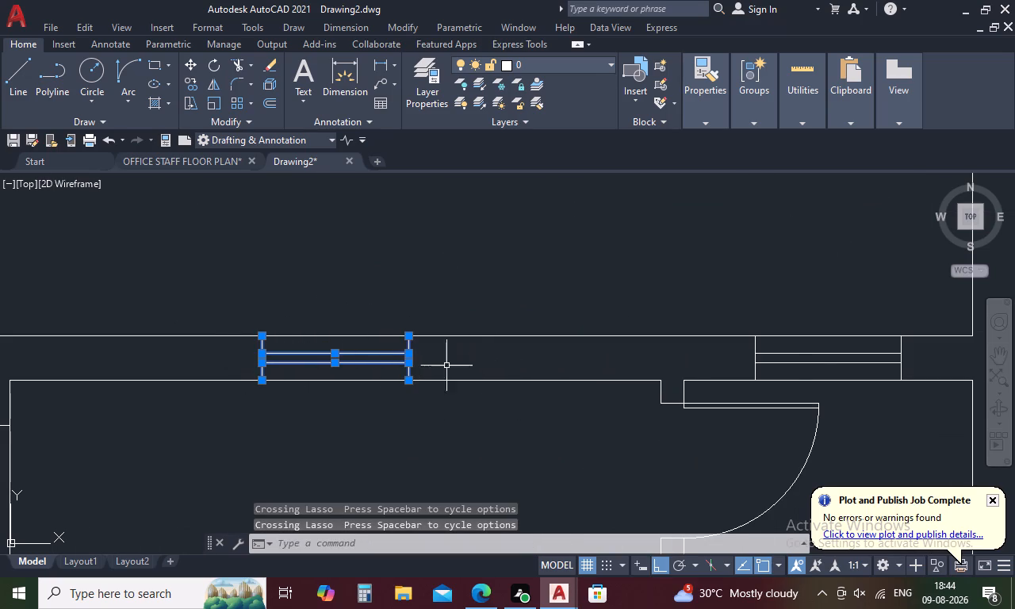
drag(822, 343, 696, 365)
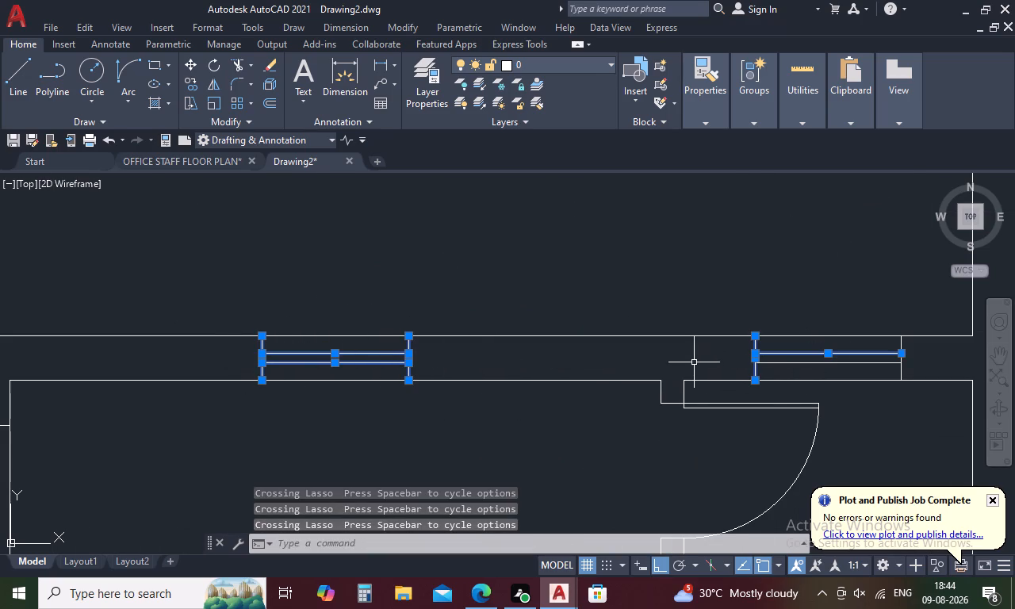
click(807, 360)
click(816, 366)
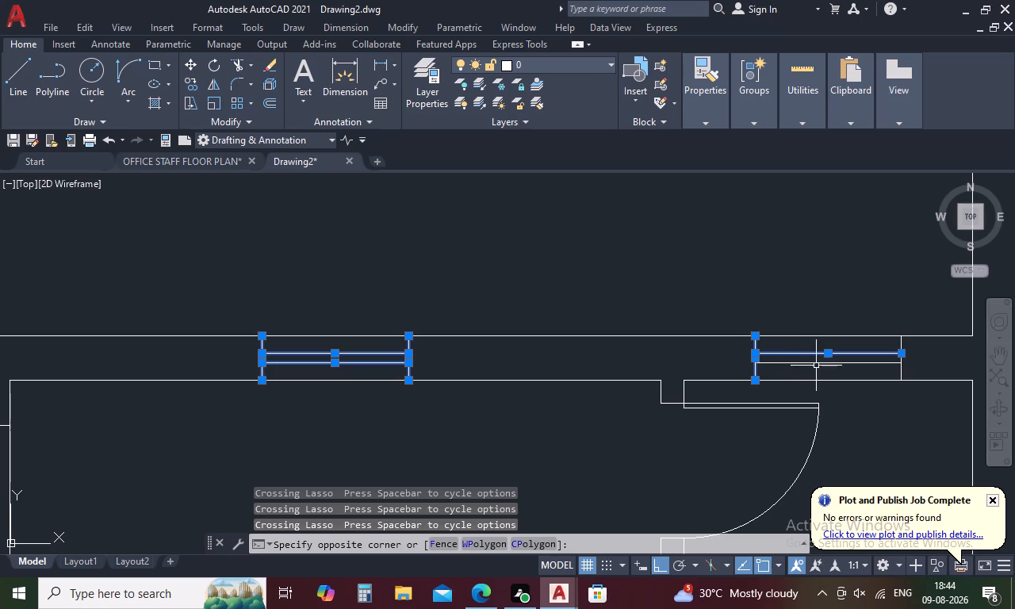
click(818, 365)
drag(929, 354, 883, 367)
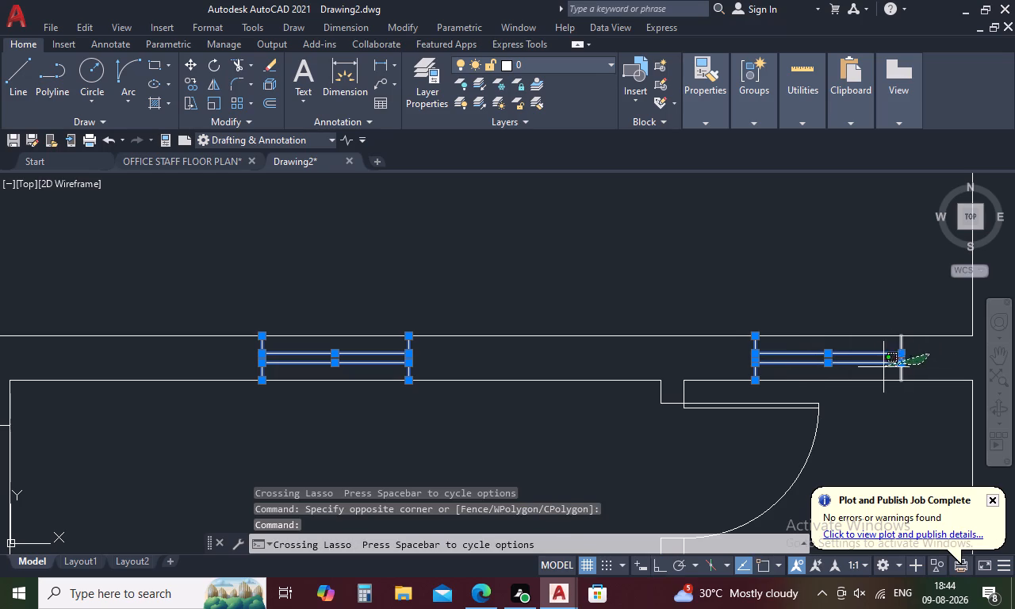
drag(883, 367, 882, 367)
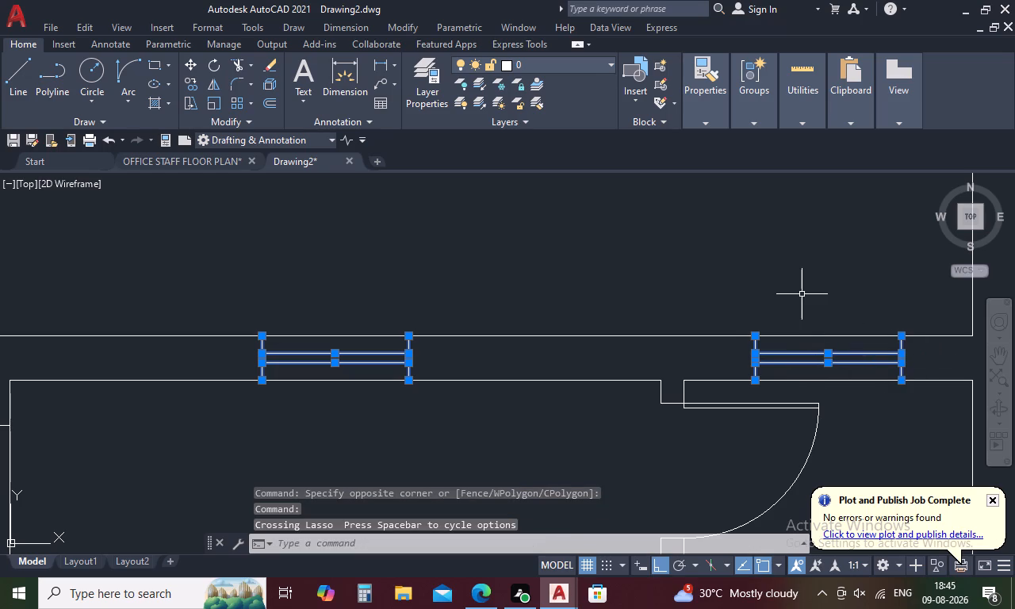
right_click(690, 280)
click(745, 345)
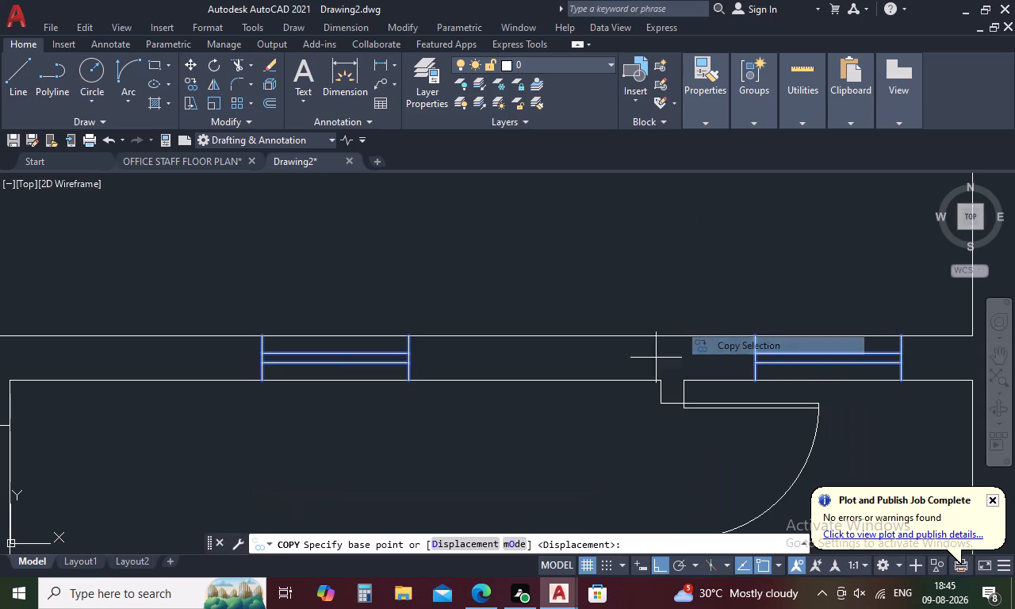
click(583, 381)
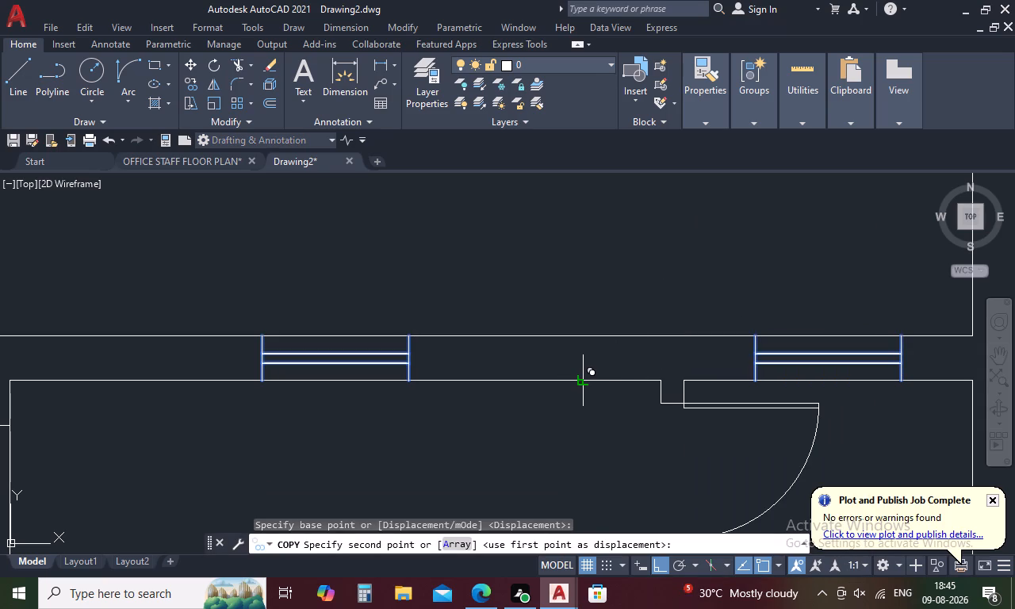
scroll(583, 382, down, 3)
middle_drag(581, 423, 560, 192)
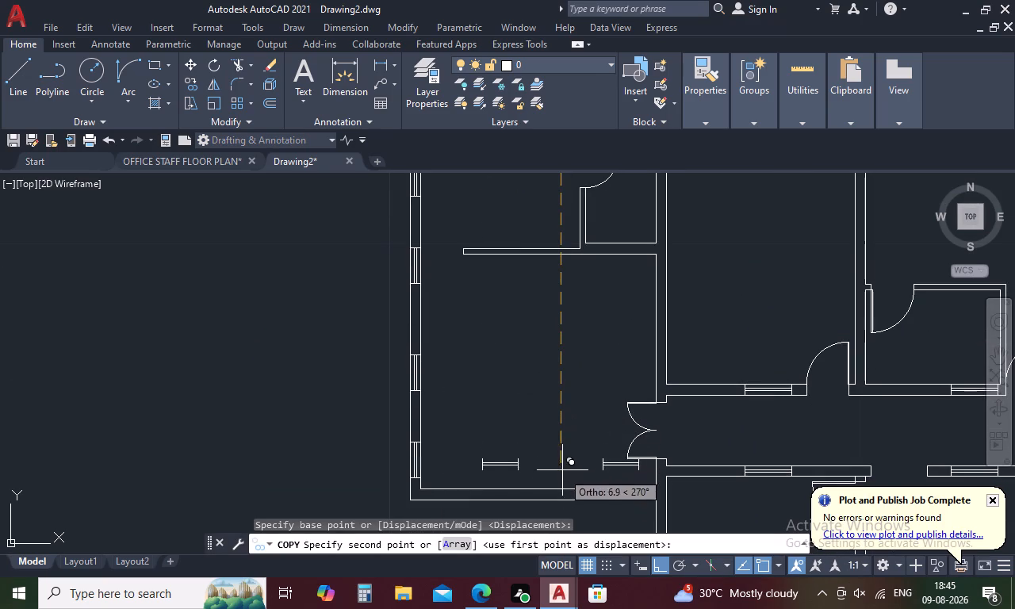
scroll(561, 489, up, 2)
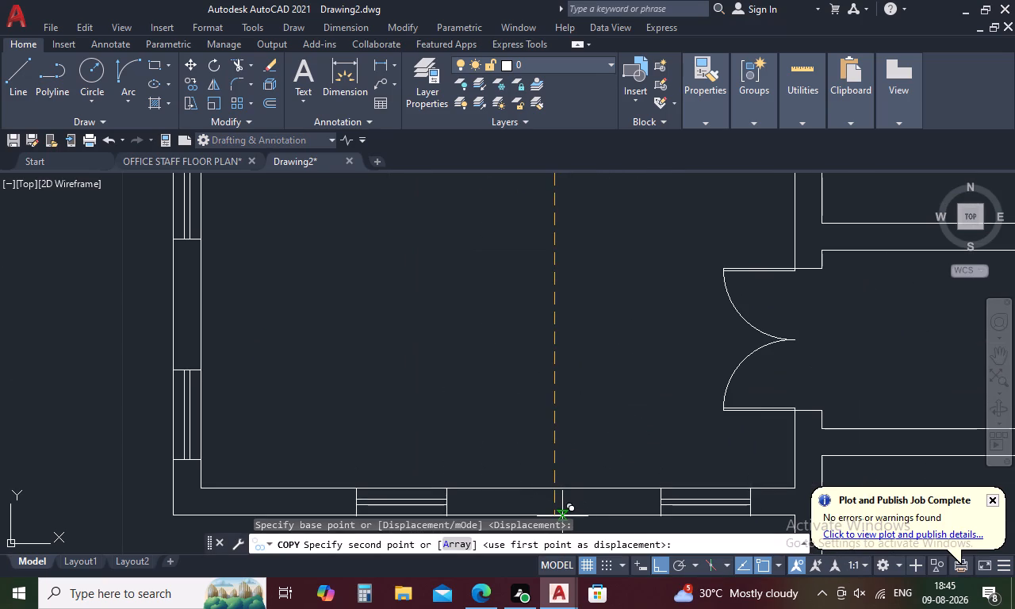
middle_drag(562, 516, 564, 392)
click(552, 392)
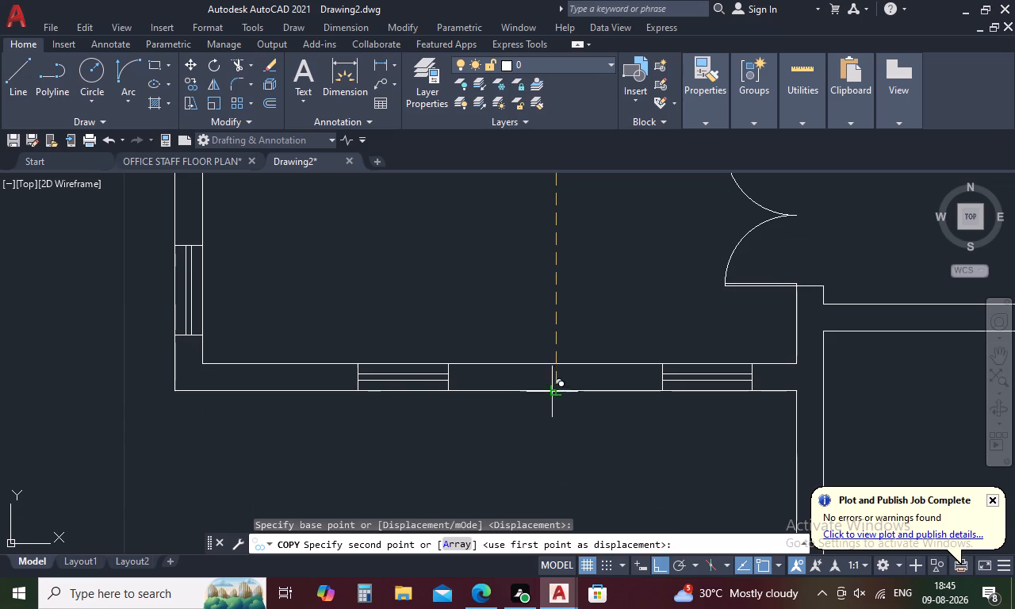
key(Escape)
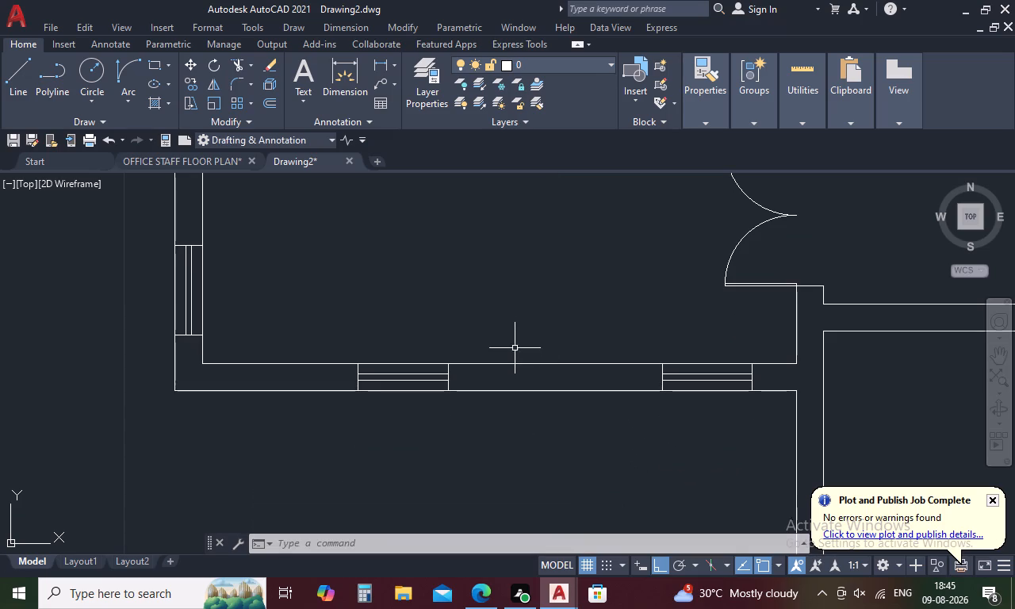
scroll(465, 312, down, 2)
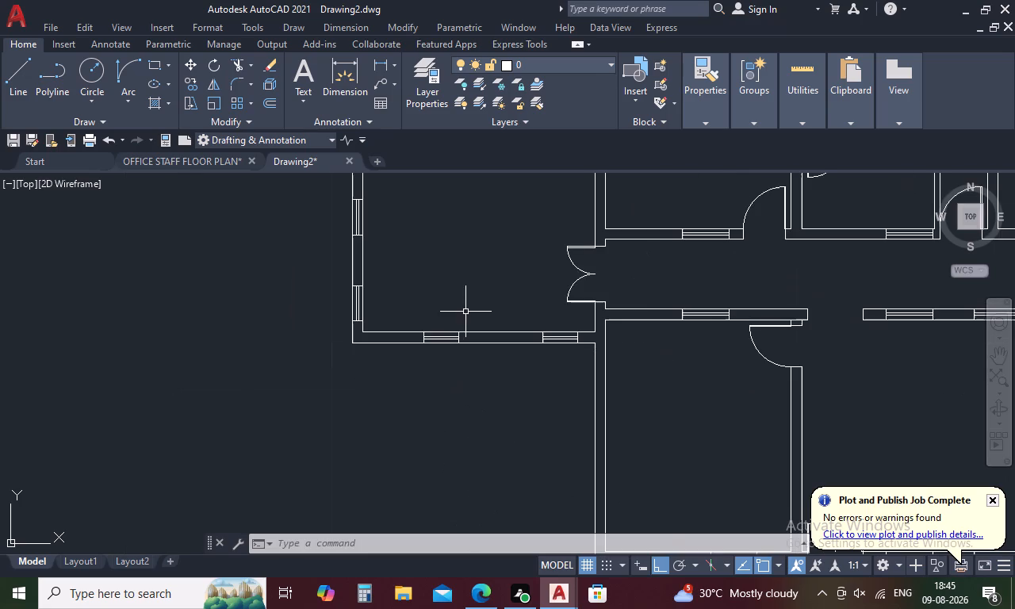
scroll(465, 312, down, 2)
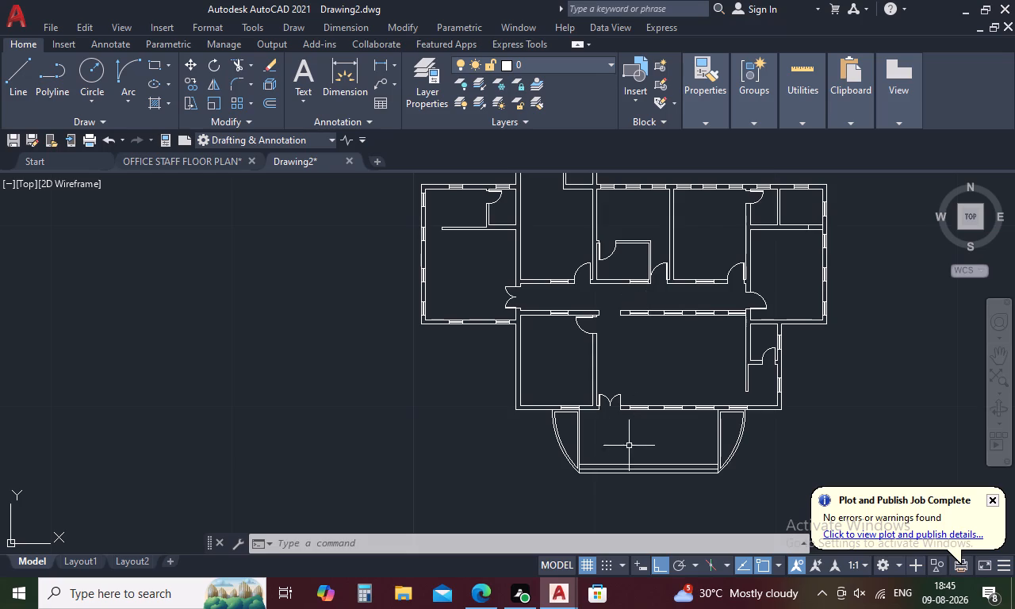
Load the ACAD_ISO02W100 (ISO dash) linetype into the drawing.
scroll(639, 420, up, 3)
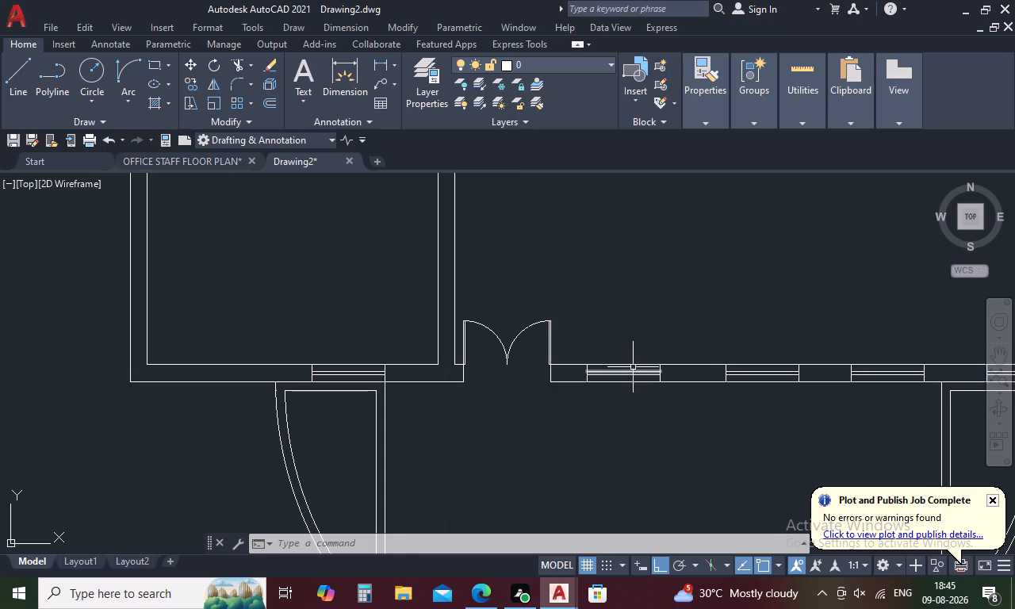
scroll(632, 366, up, 3)
scroll(632, 366, down, 4)
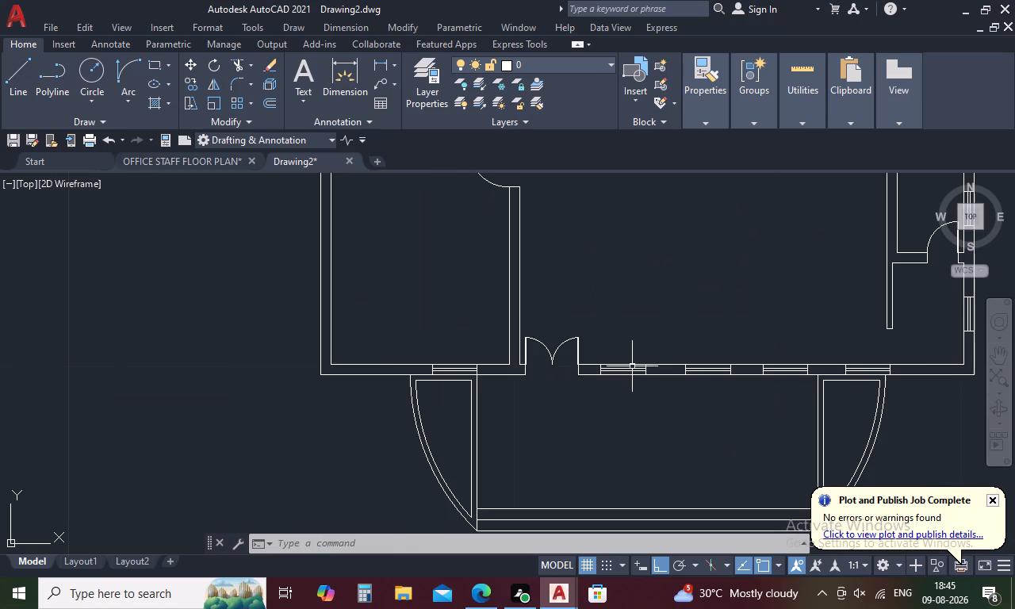
text(LT)
key(space)
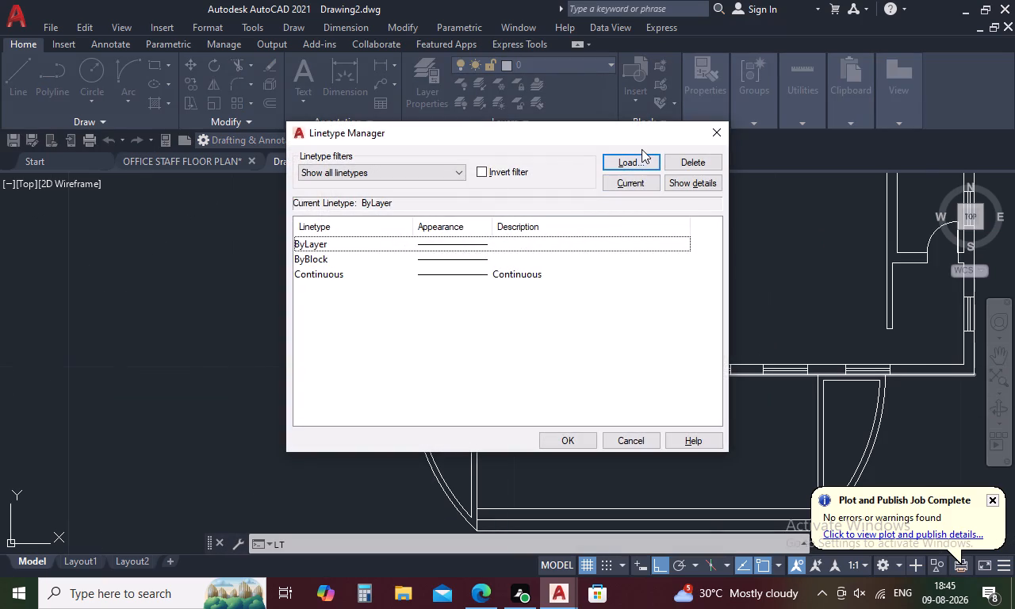
click(641, 156)
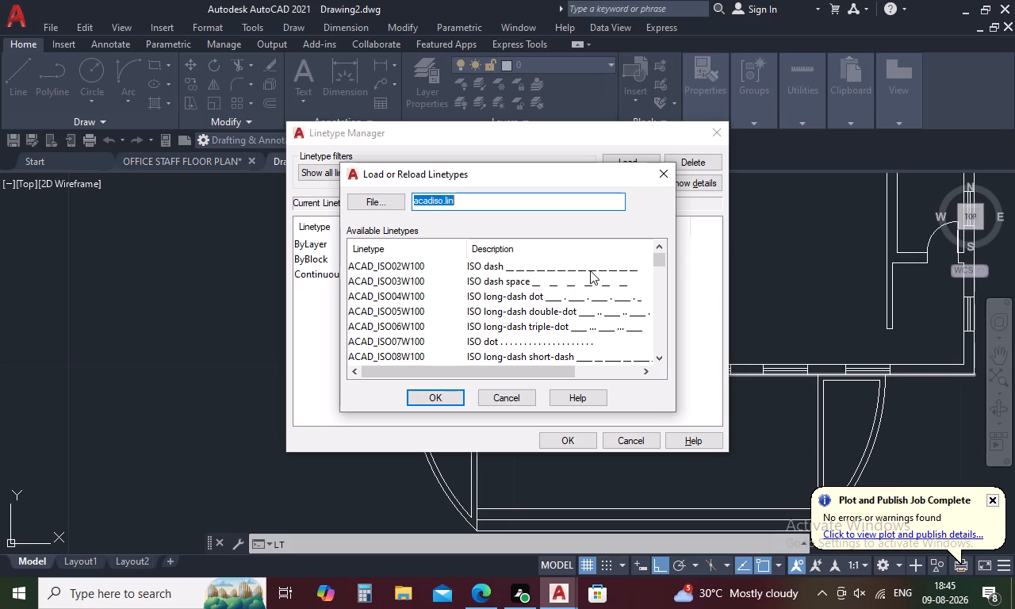
click(590, 270)
click(449, 396)
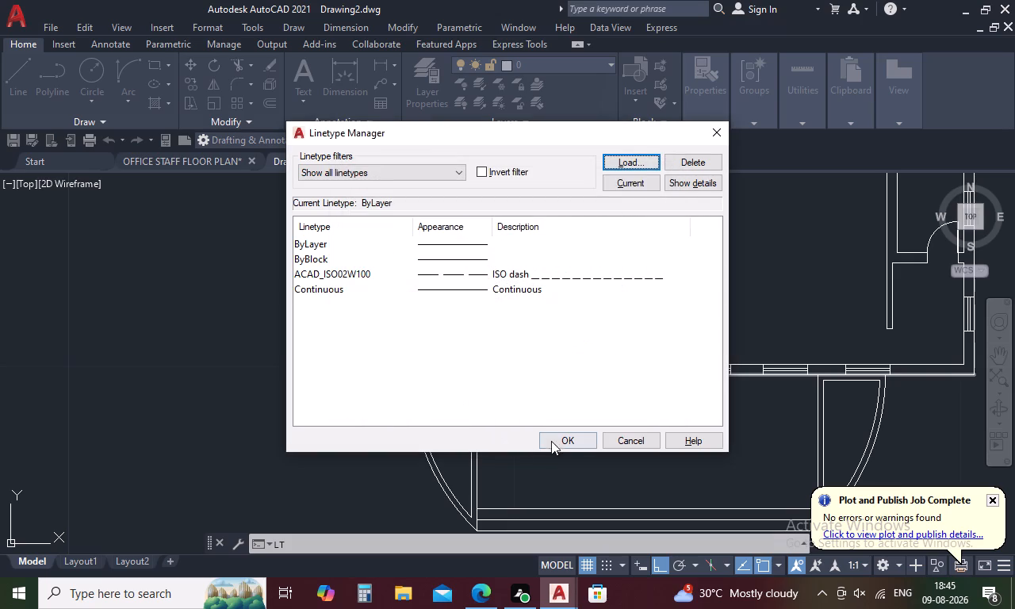
click(561, 442)
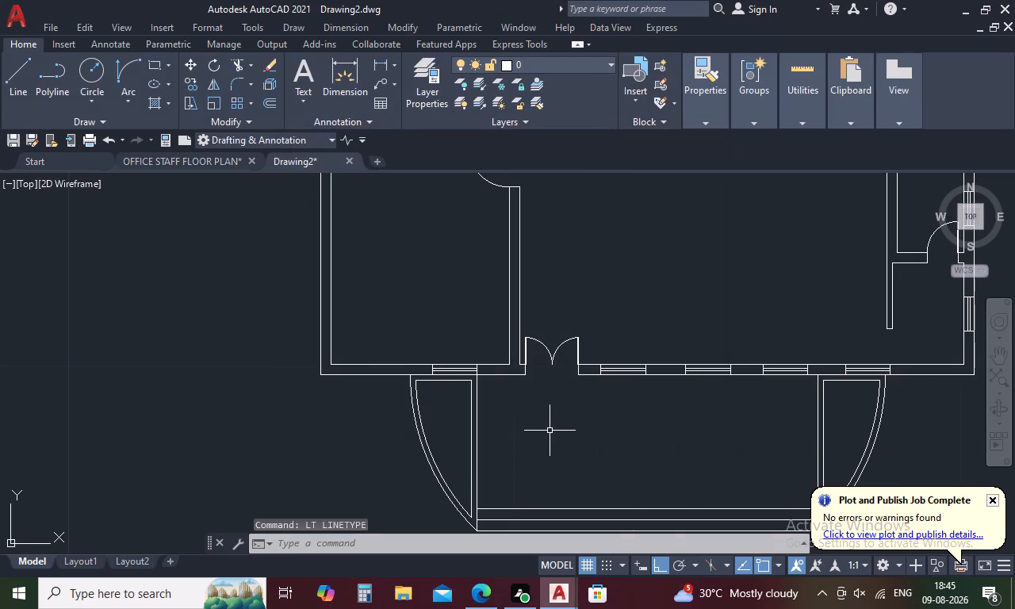
Assign the ACAD_ISO02W100 linetype to the two glazing lines of the southernmost window in the southeast room's east exterior wall.
key(ctrl+1)
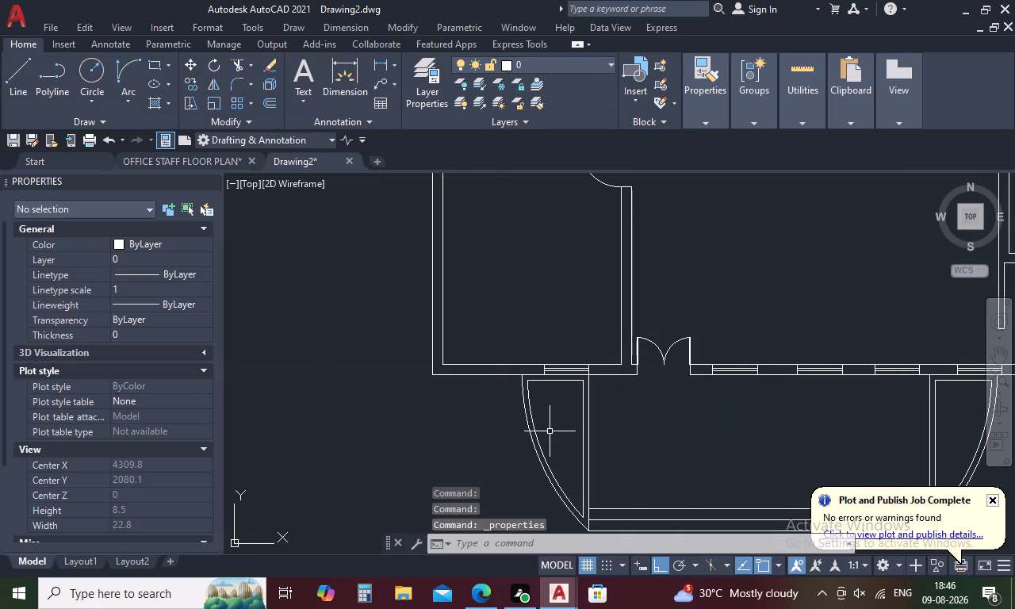
scroll(565, 371, down, 3)
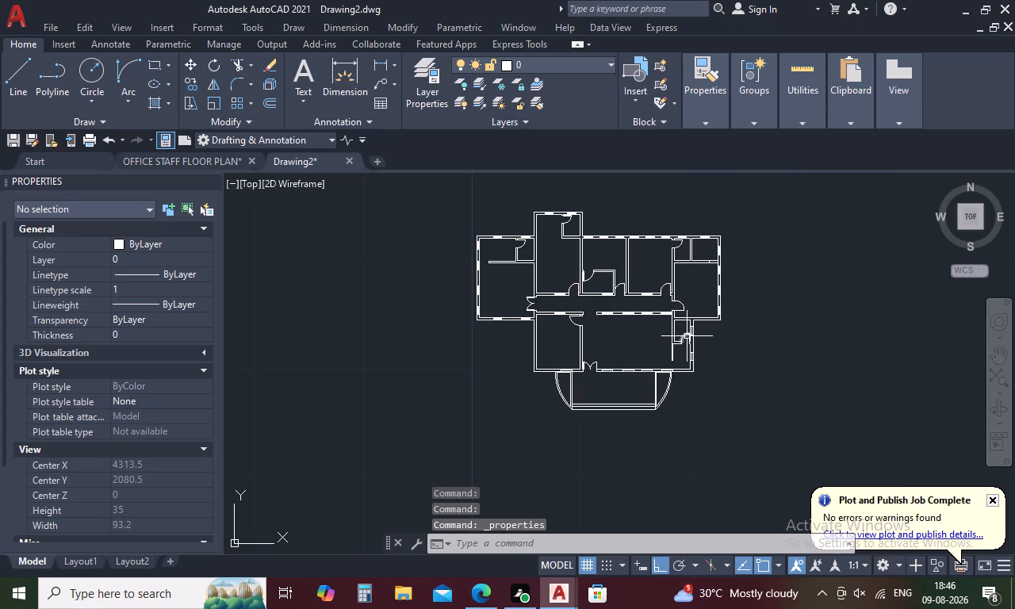
scroll(691, 358, up, 8)
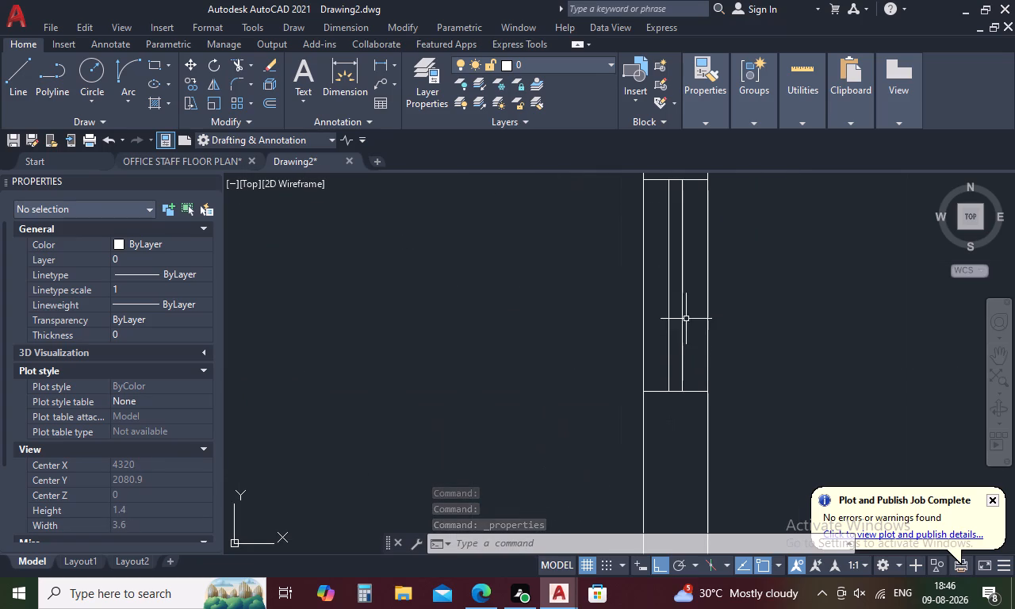
drag(691, 308, 649, 340)
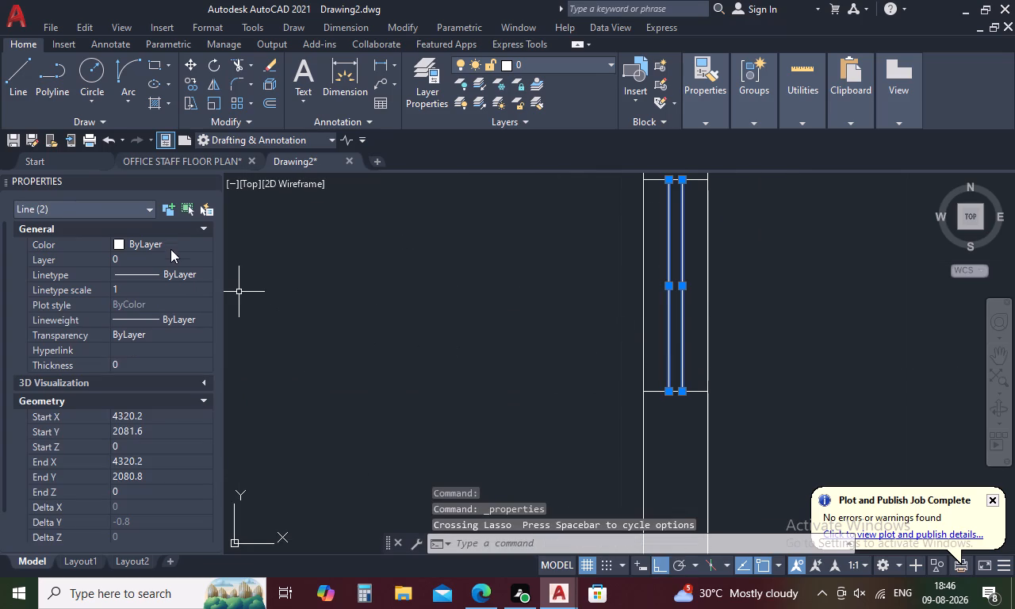
click(198, 256)
click(205, 259)
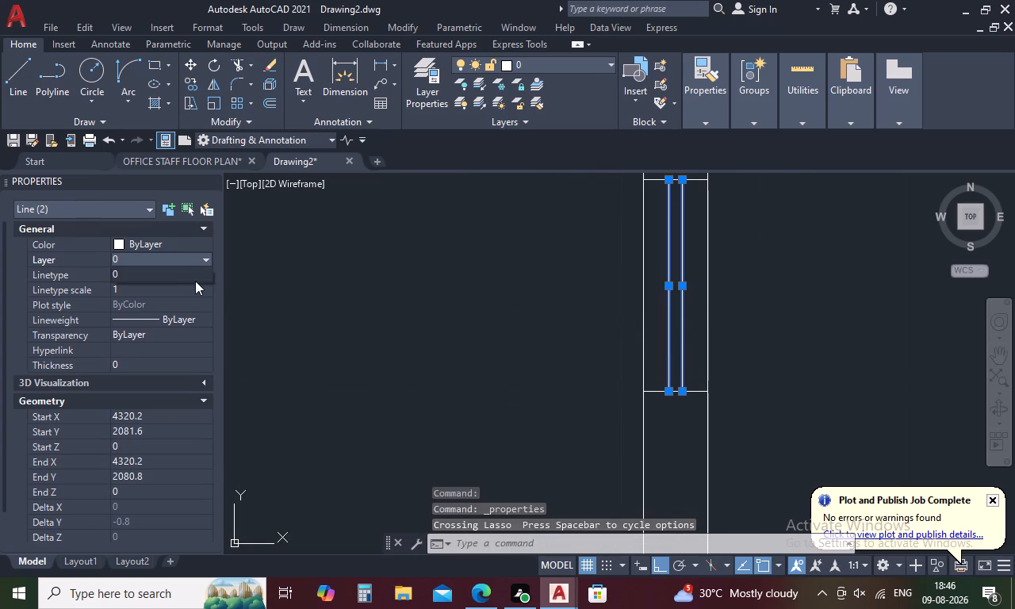
click(201, 239)
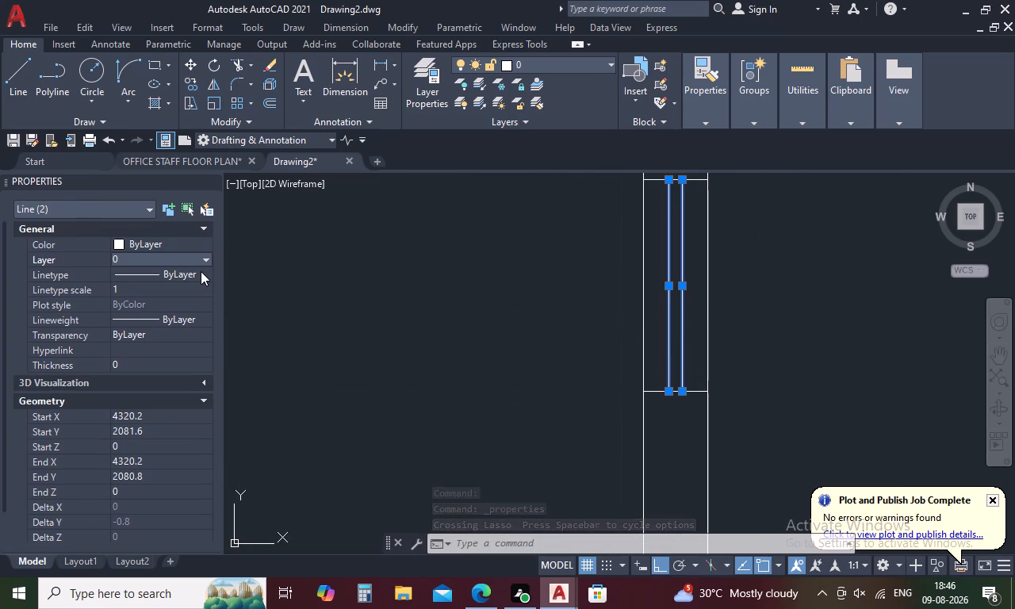
click(201, 271)
click(204, 275)
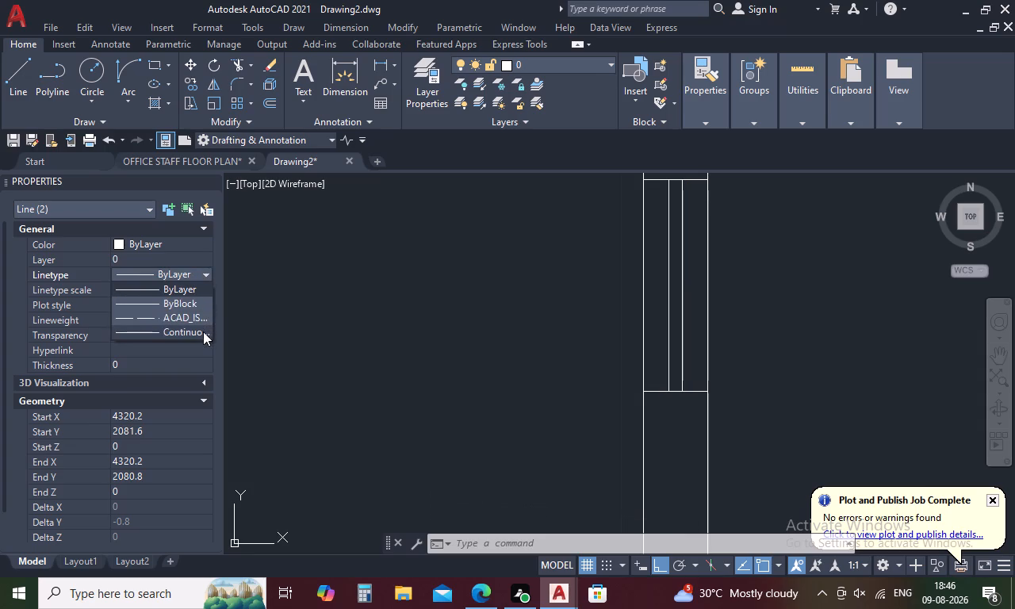
click(198, 313)
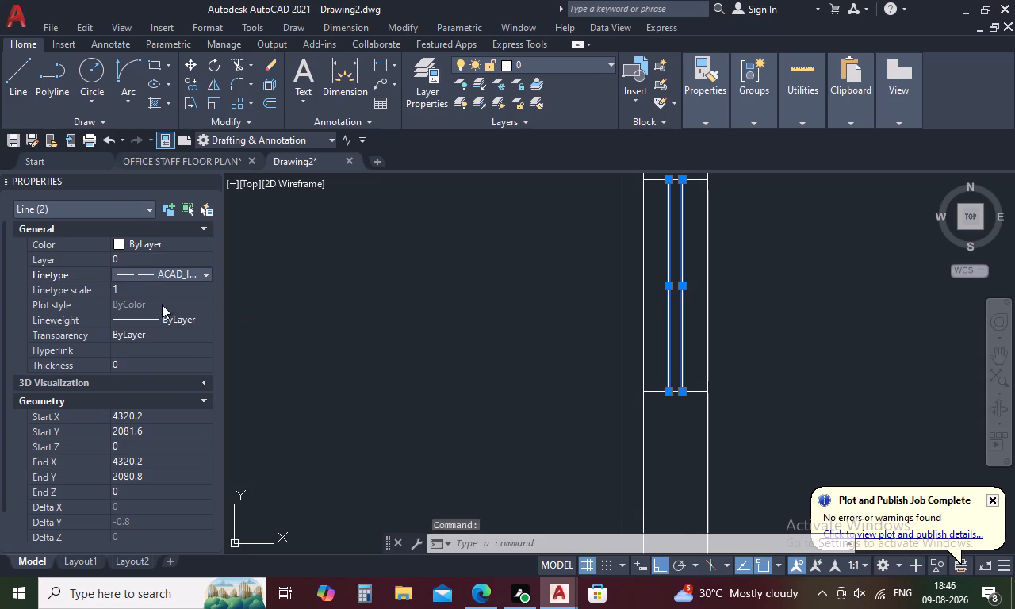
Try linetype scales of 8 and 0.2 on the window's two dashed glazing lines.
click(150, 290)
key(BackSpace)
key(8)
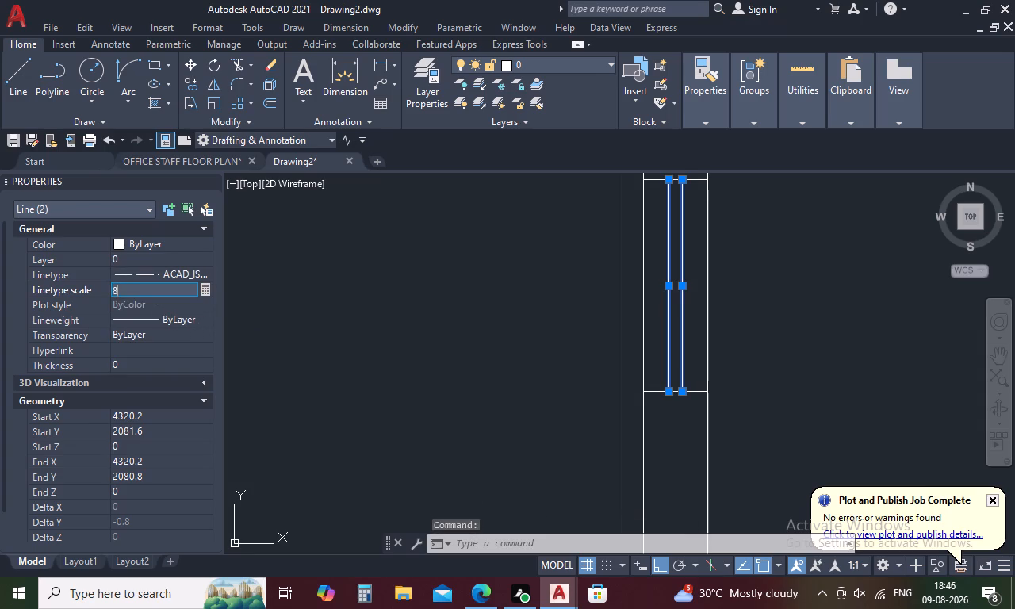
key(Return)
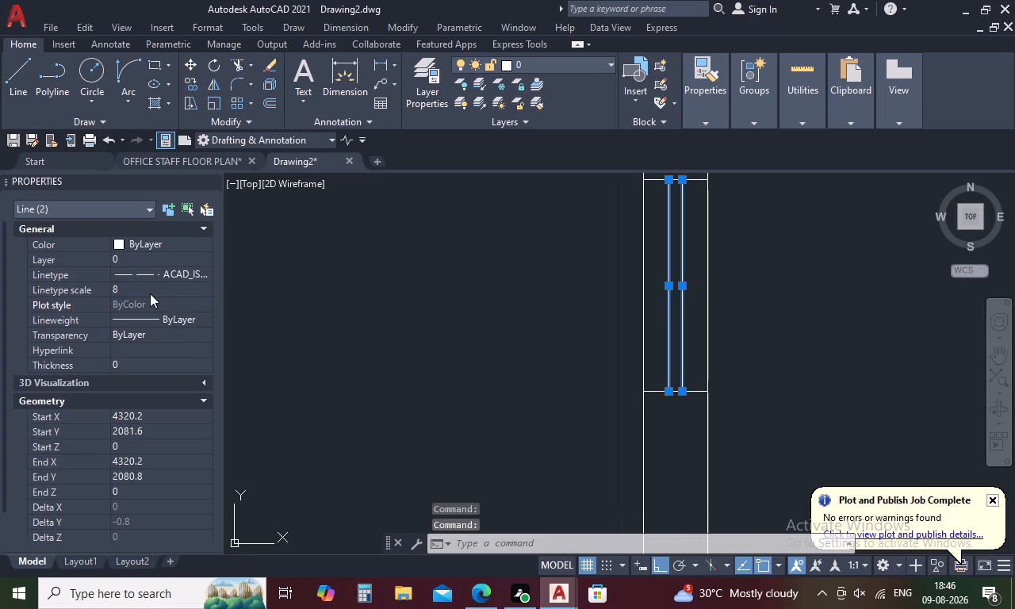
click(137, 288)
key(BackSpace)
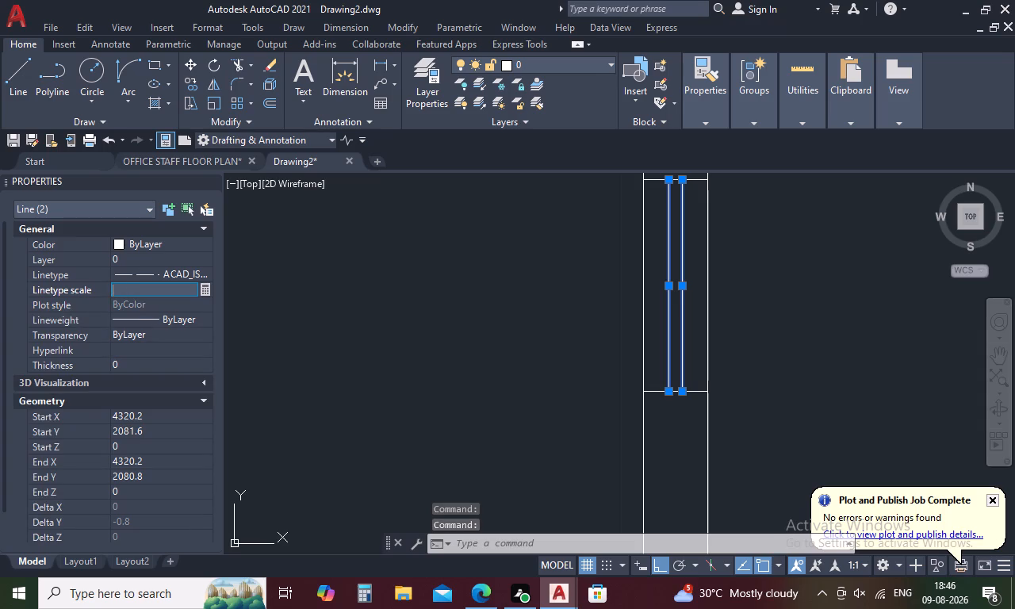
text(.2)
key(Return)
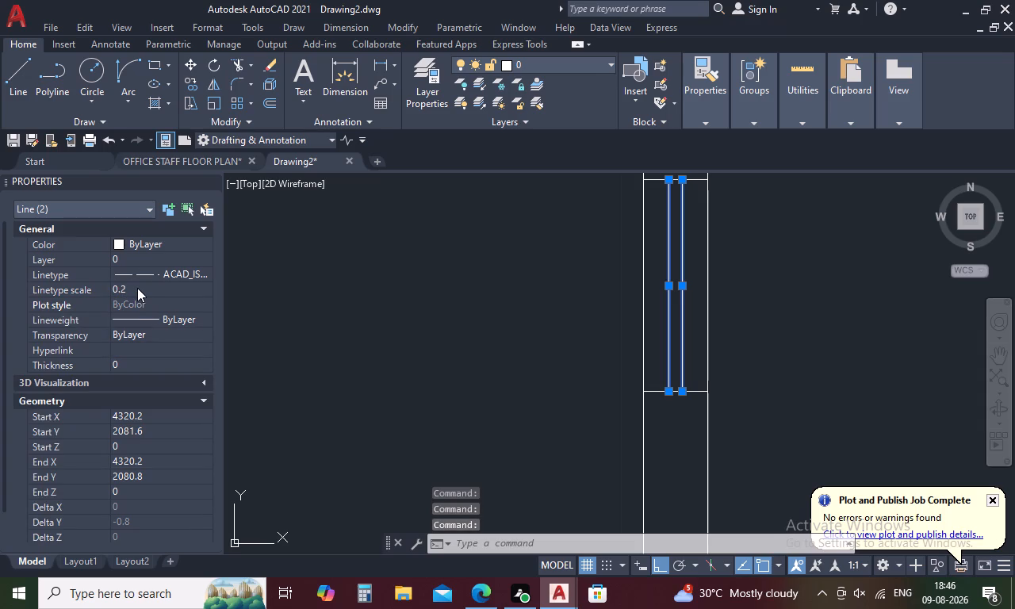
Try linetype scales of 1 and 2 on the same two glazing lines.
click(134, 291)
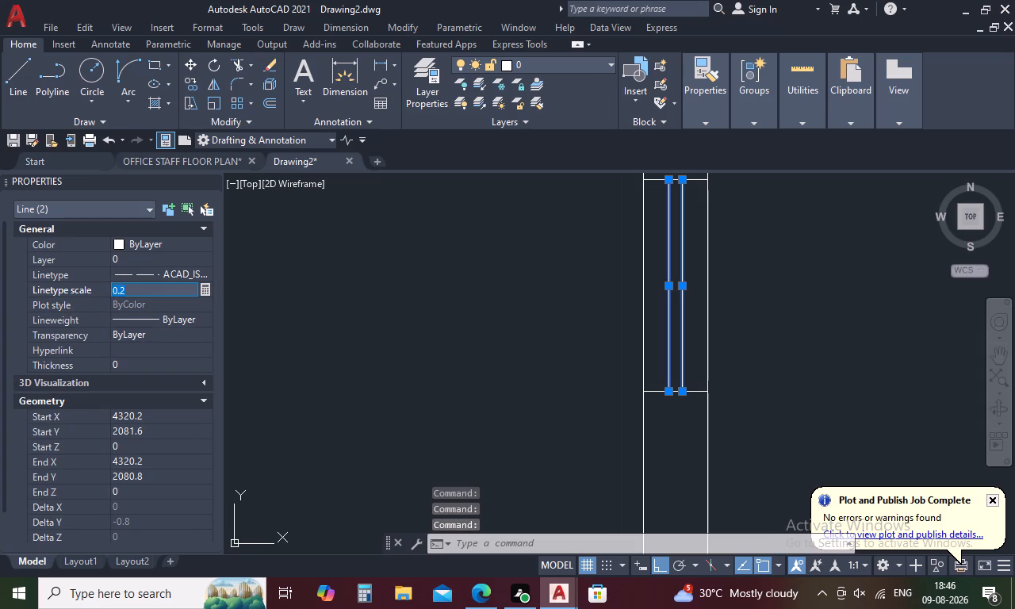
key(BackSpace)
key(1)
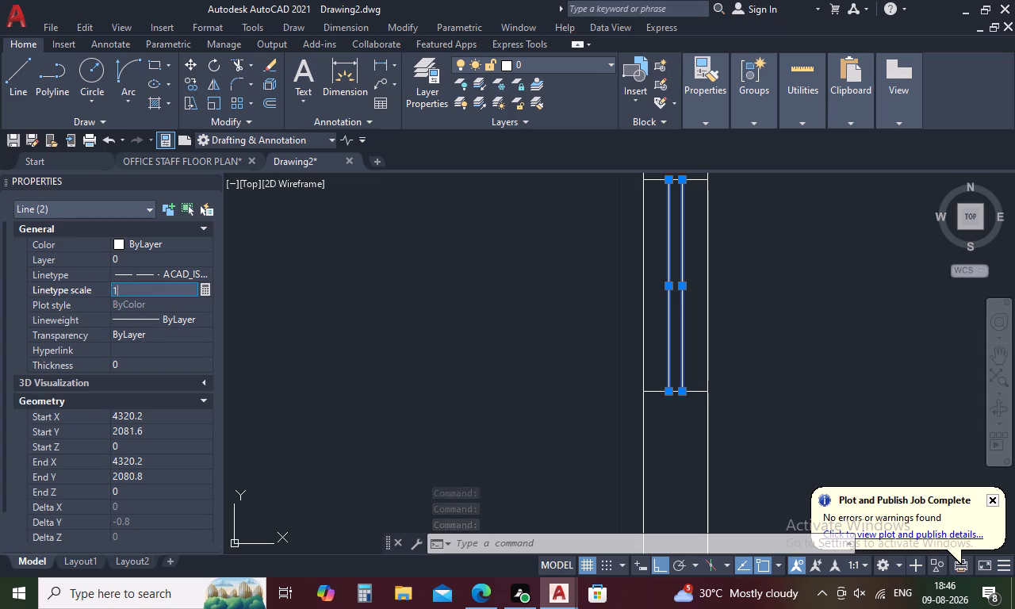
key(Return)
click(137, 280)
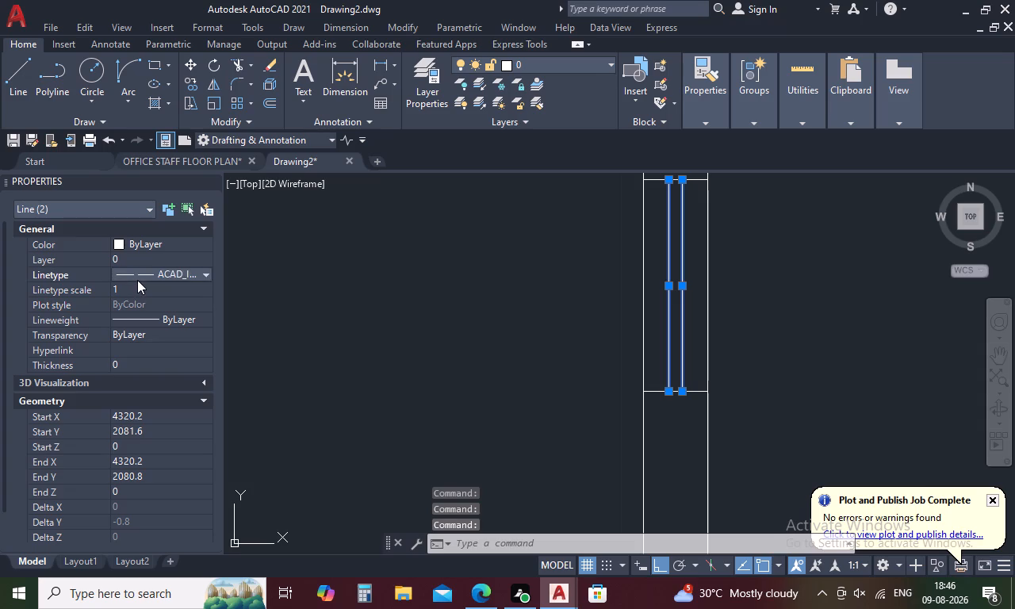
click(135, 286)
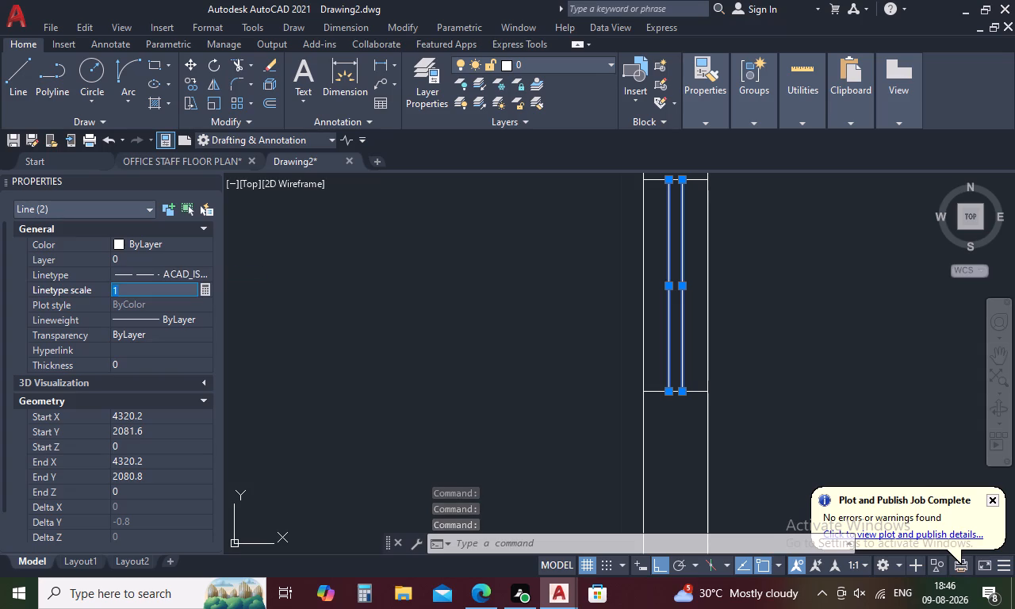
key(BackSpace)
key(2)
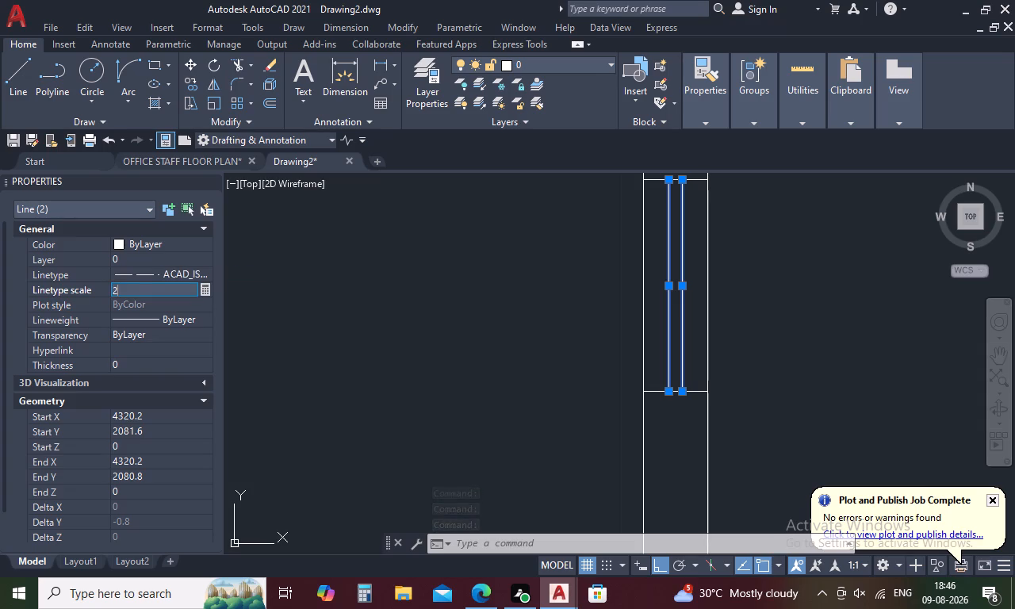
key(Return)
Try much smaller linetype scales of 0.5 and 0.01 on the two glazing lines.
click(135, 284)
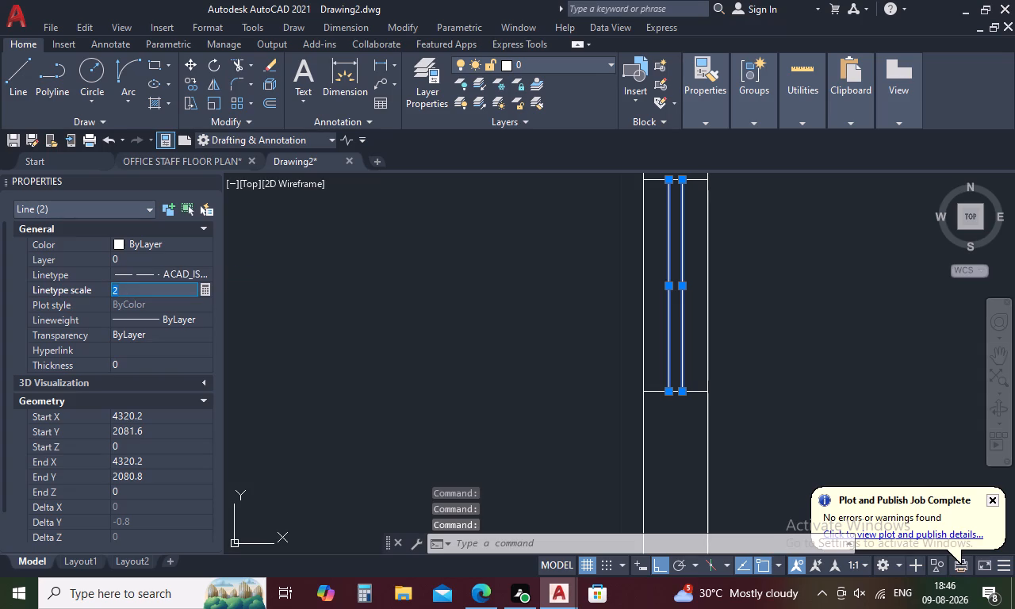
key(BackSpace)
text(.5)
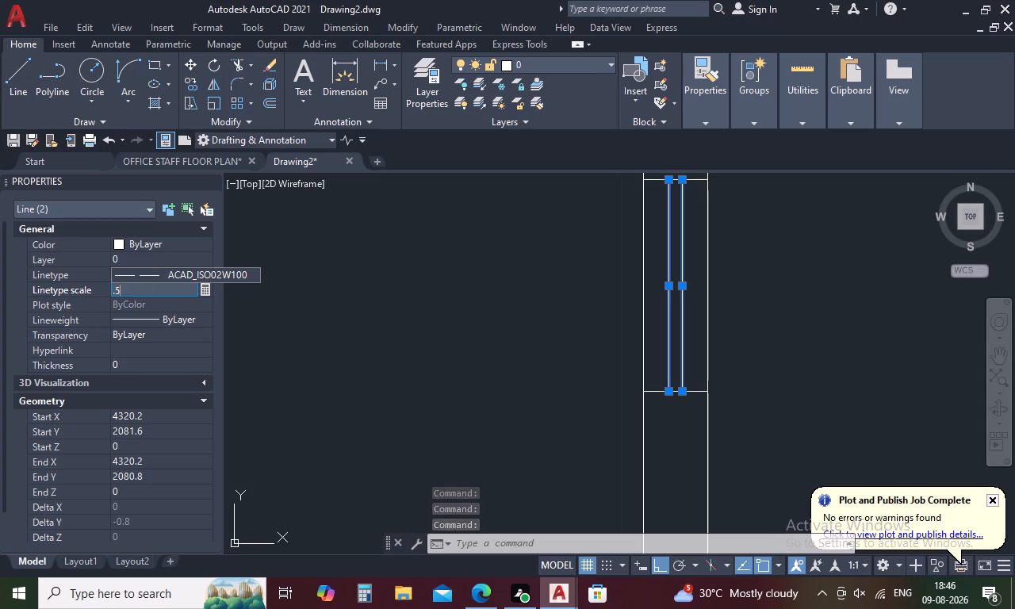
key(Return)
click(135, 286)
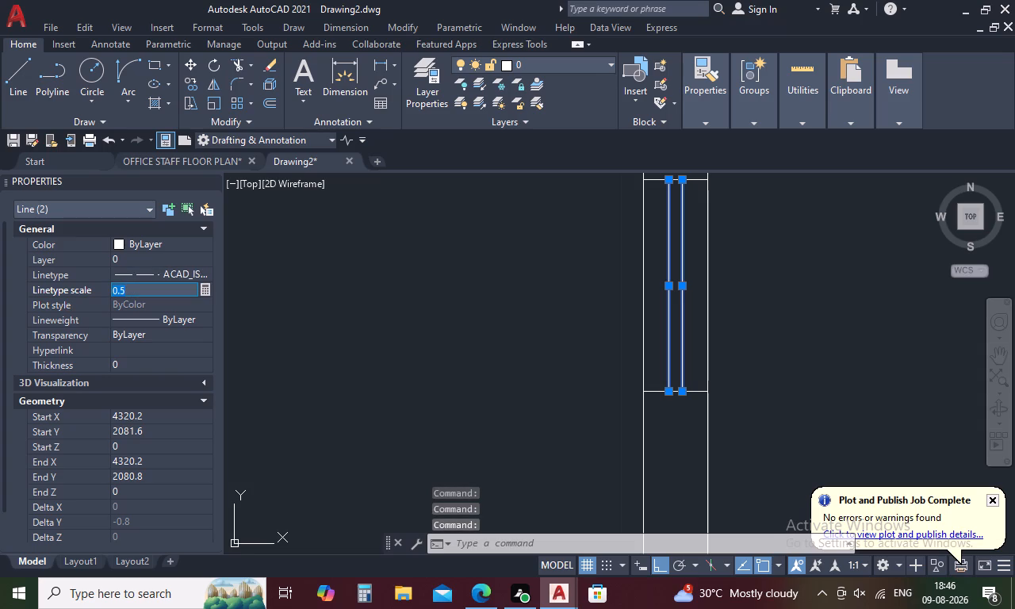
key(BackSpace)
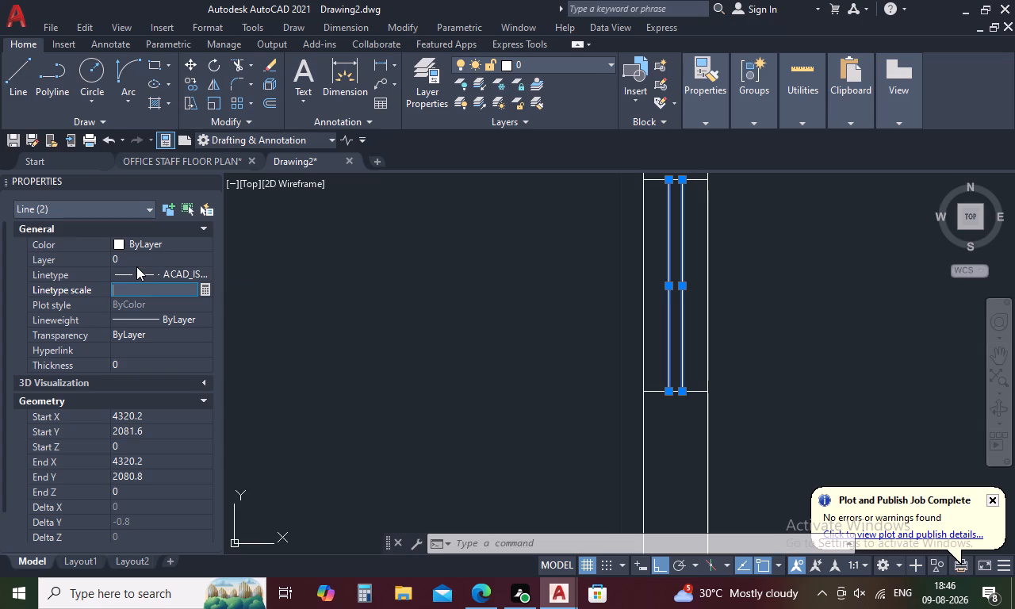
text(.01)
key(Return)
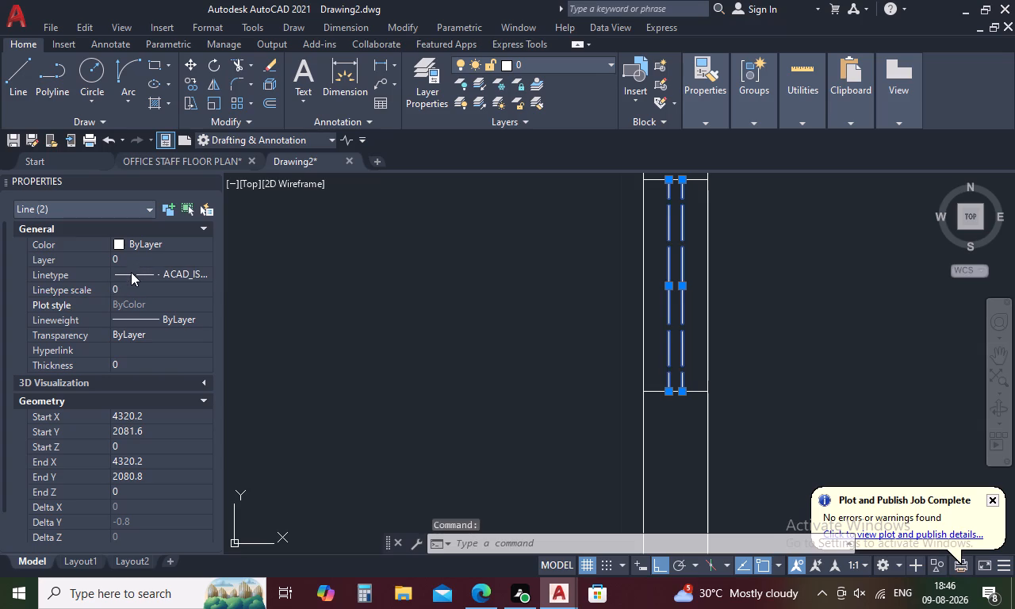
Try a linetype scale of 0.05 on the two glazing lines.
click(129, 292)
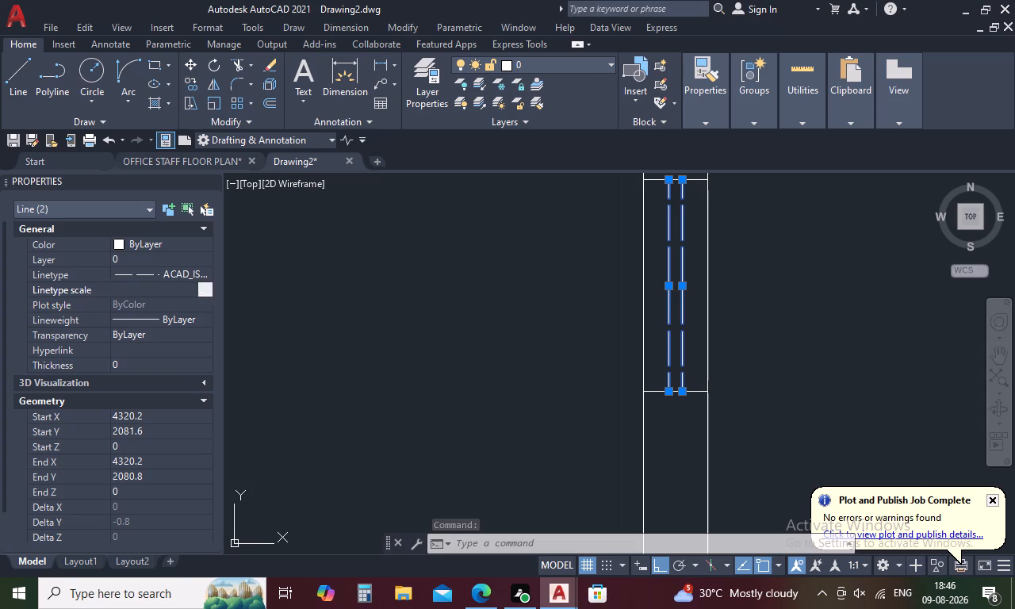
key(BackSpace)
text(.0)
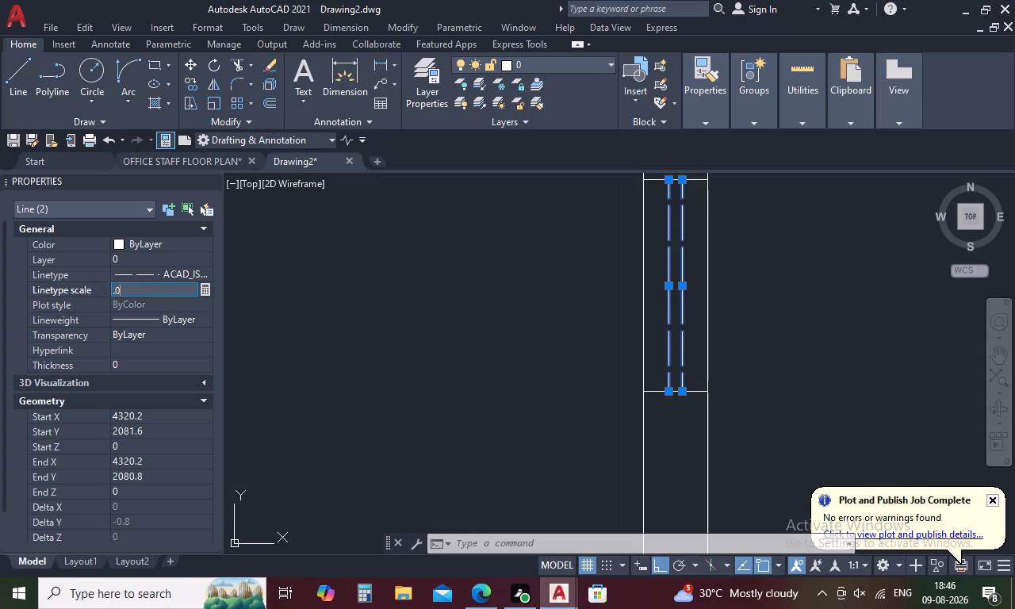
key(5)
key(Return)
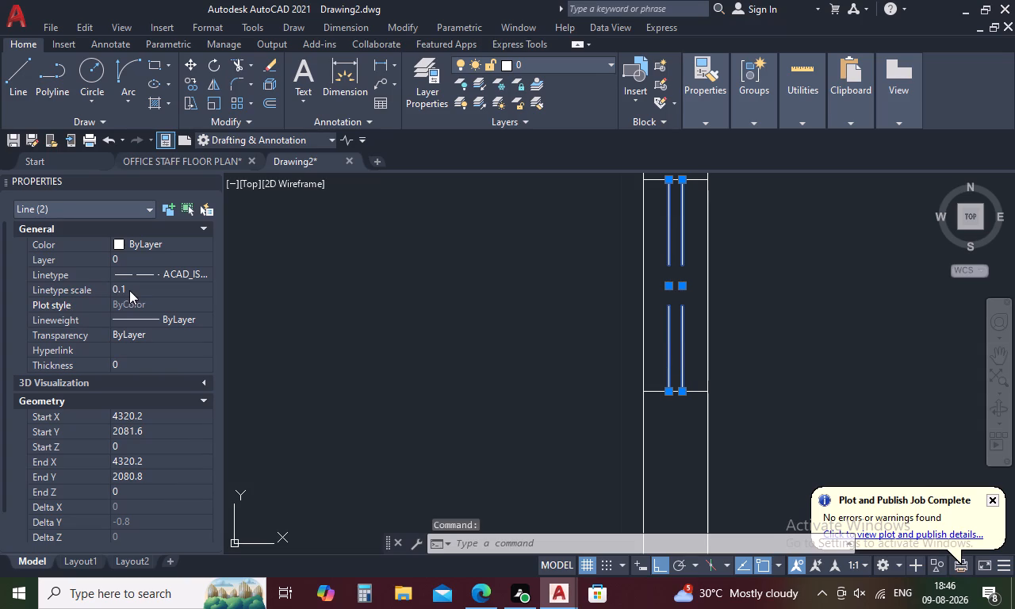
Set the linetype scale of the window's two glazing lines to 0.03.
click(129, 289)
key(BackSpace)
key(period)
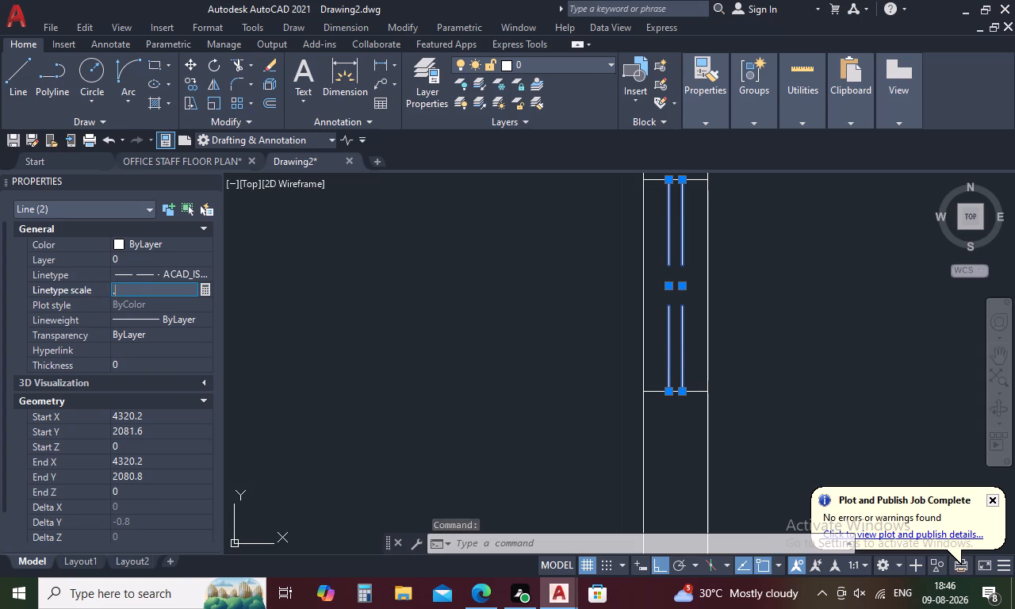
key(0)
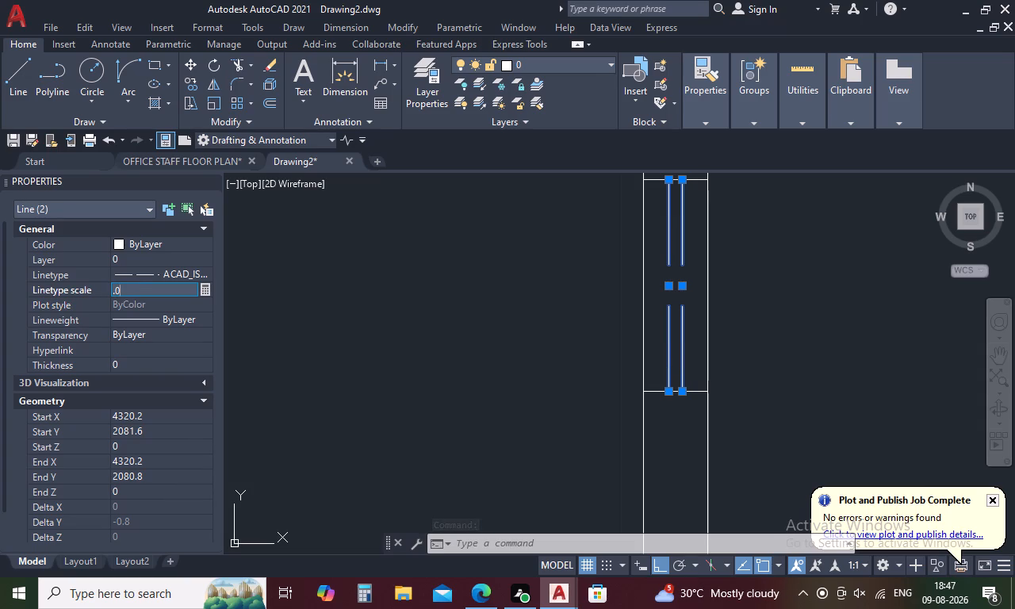
key(3)
key(Return)
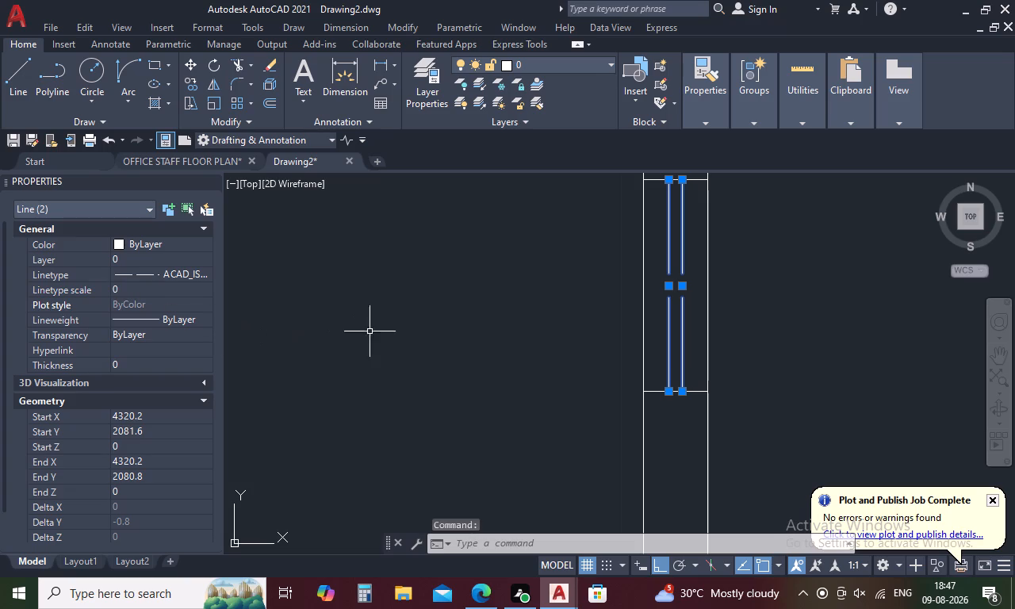
scroll(425, 332, down, 1)
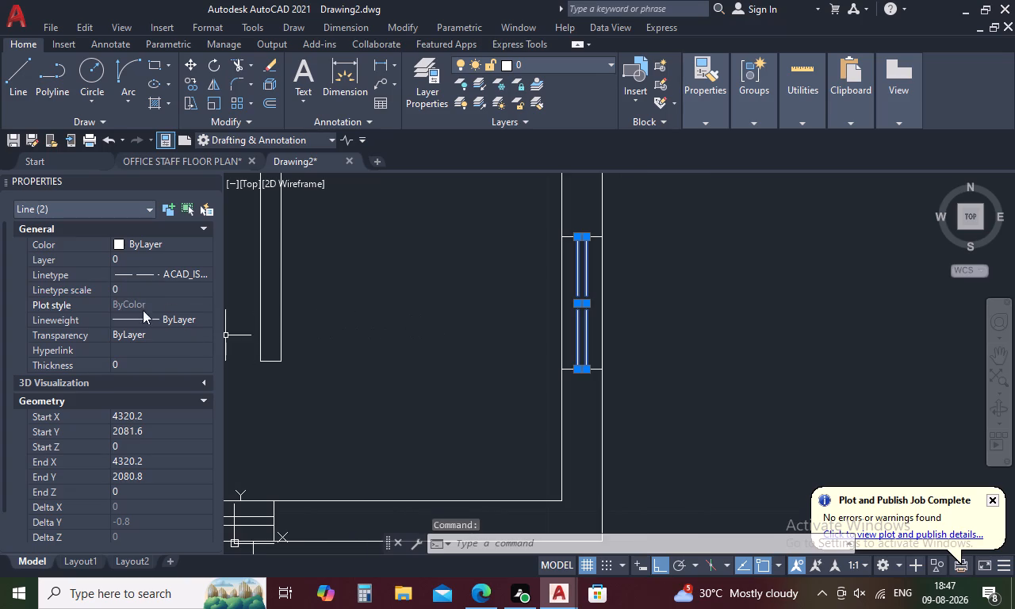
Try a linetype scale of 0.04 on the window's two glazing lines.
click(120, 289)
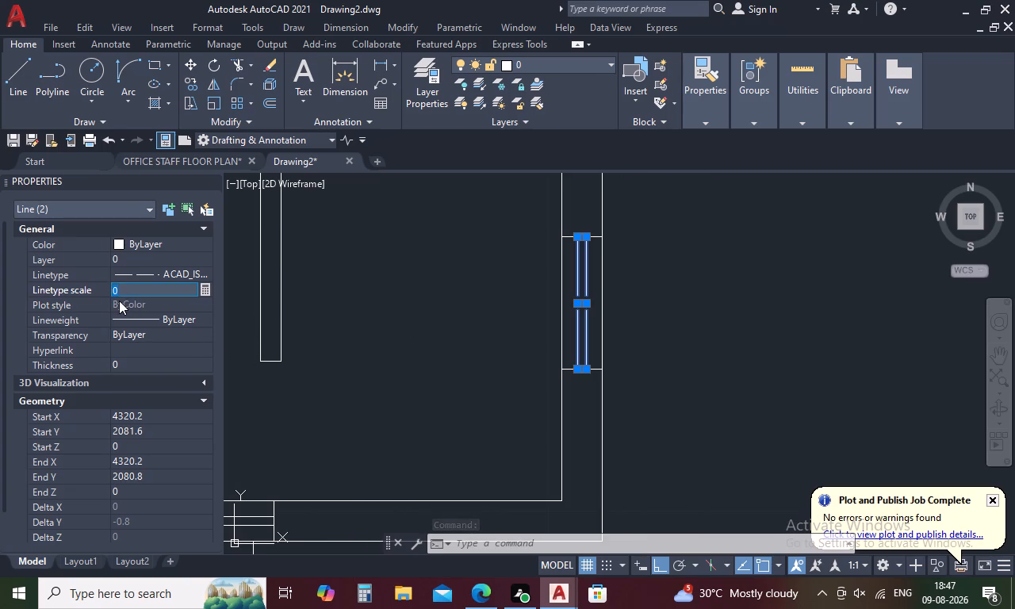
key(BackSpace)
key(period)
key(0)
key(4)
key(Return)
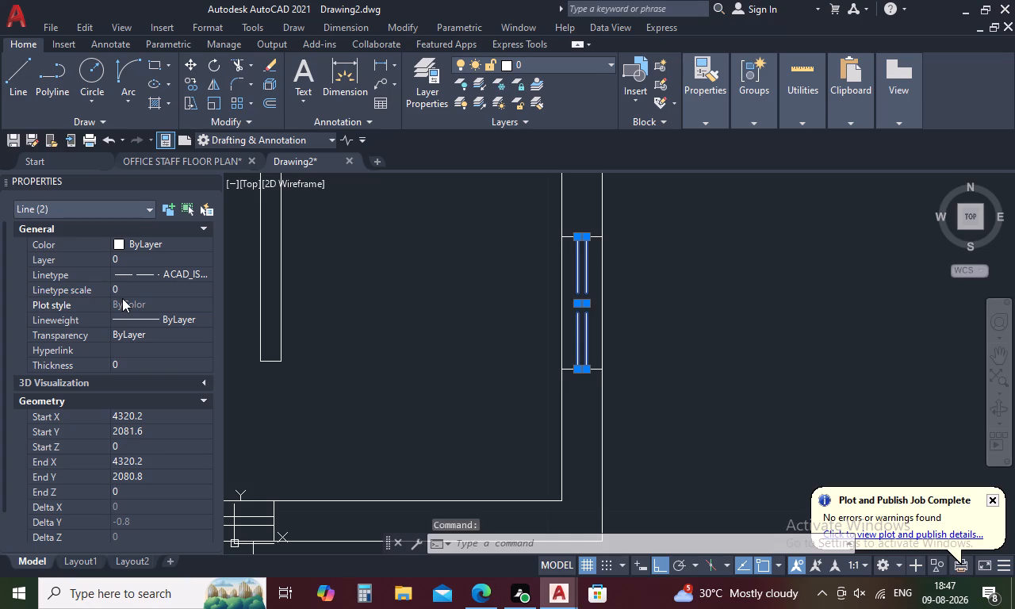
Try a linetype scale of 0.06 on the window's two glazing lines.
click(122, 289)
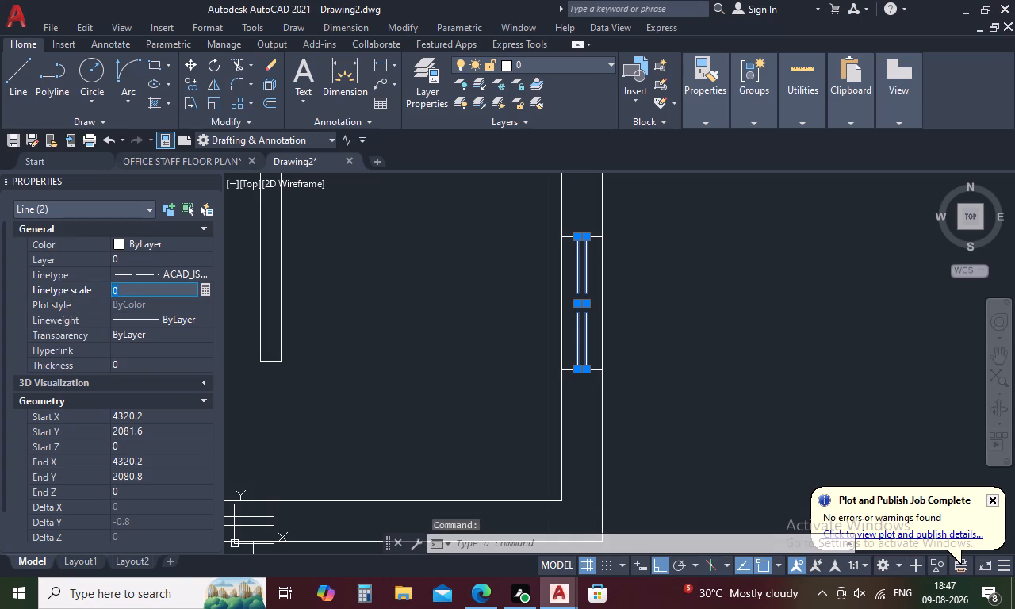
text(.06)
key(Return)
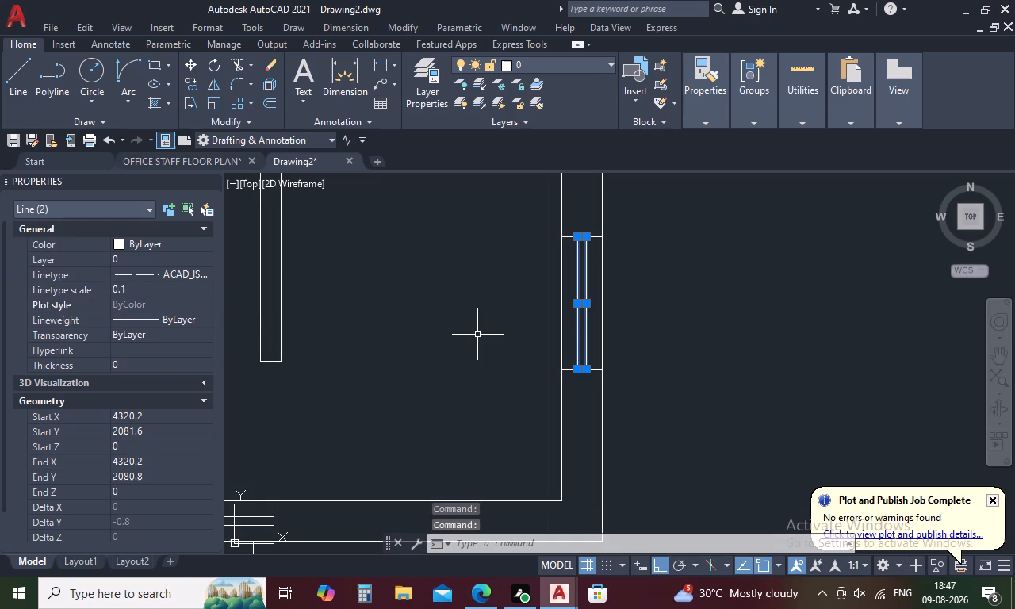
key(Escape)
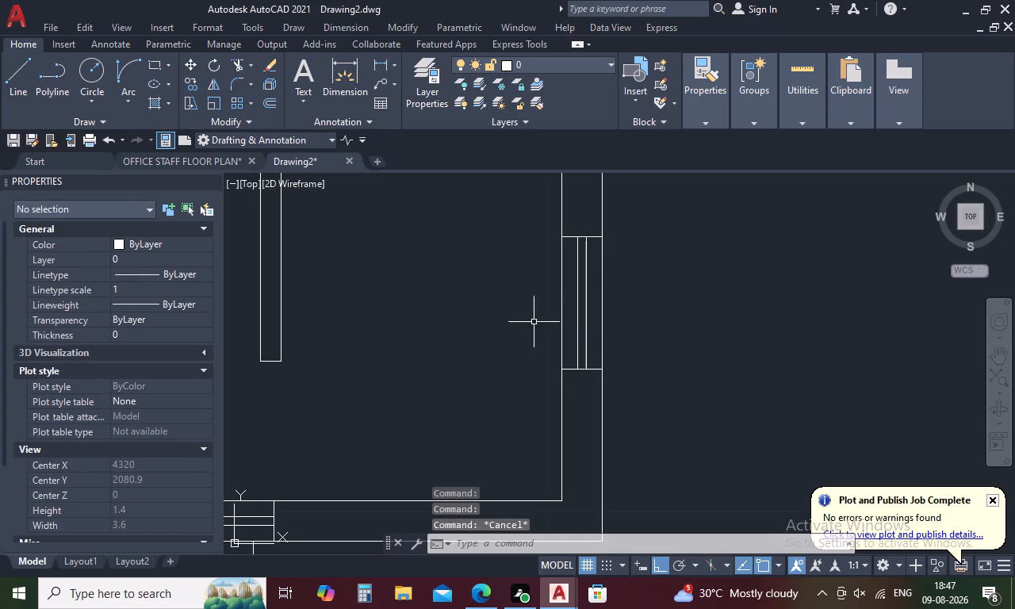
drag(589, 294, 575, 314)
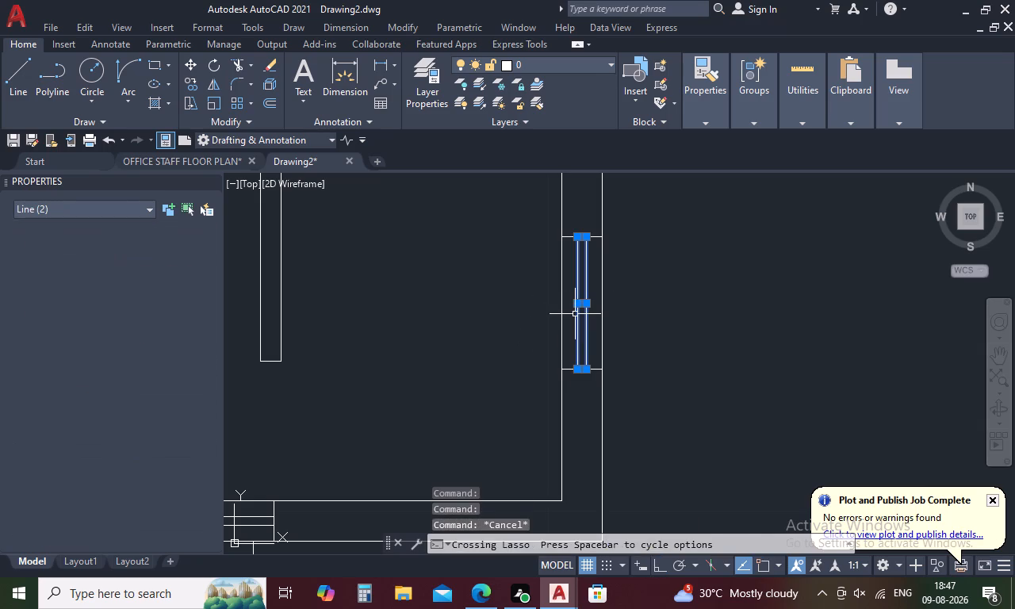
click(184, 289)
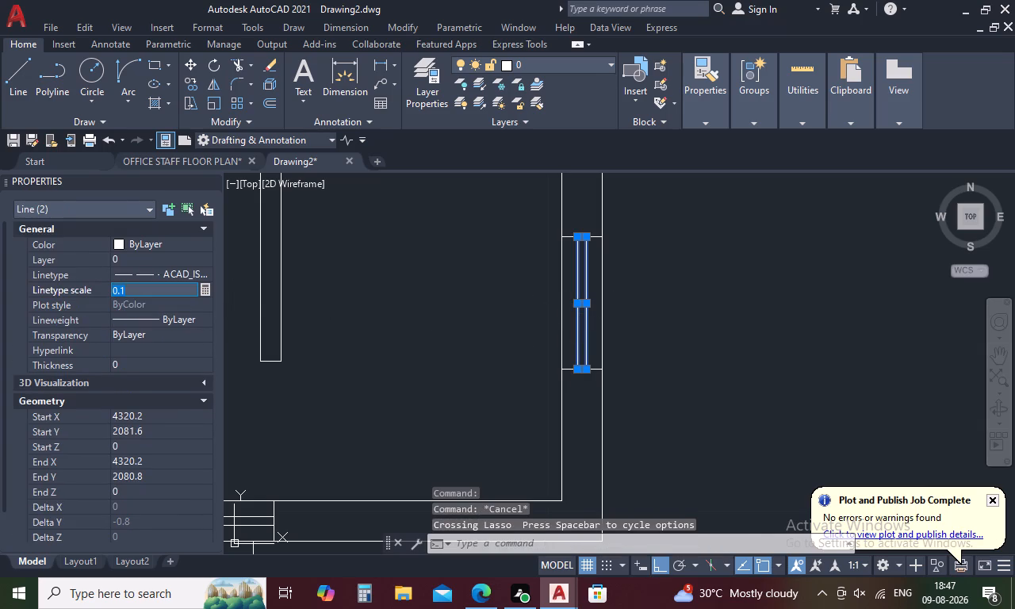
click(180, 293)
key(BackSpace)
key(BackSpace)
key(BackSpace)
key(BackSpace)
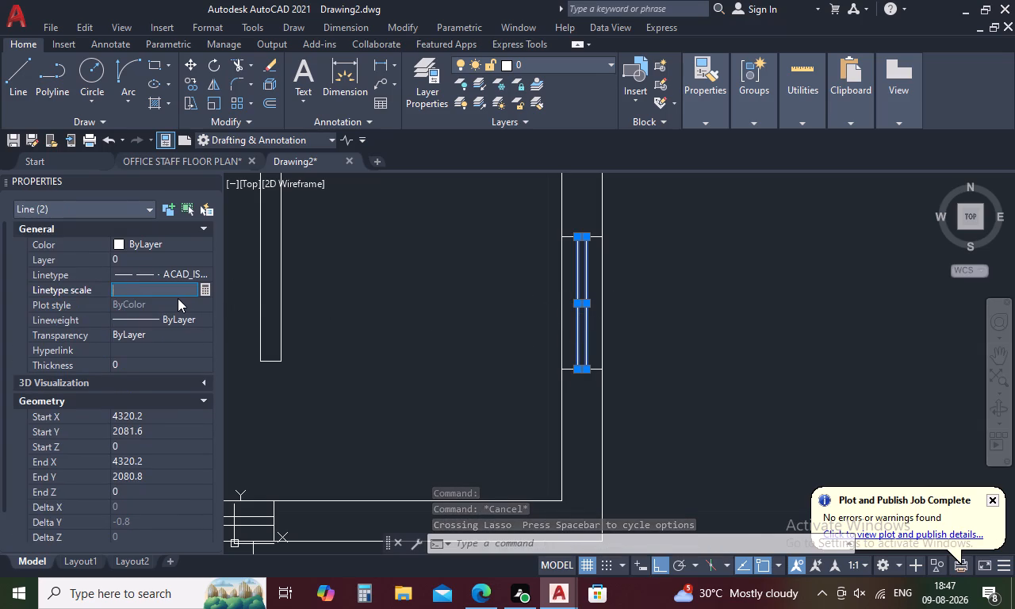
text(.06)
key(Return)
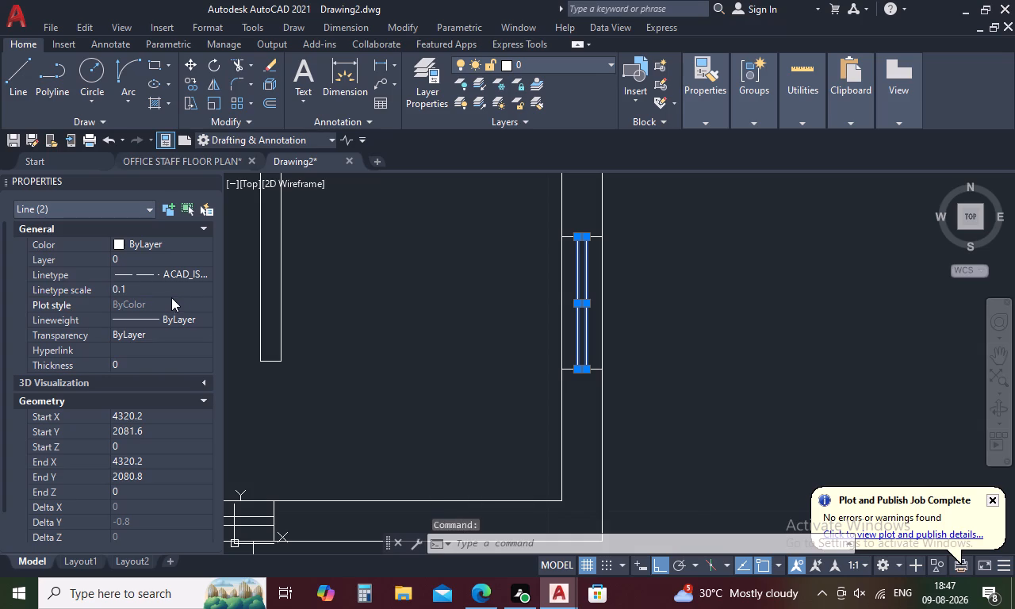
Set the linetype scale of the window's two glazing lines to 0.05.
click(154, 289)
key(BackSpace)
text(.05)
key(Return)
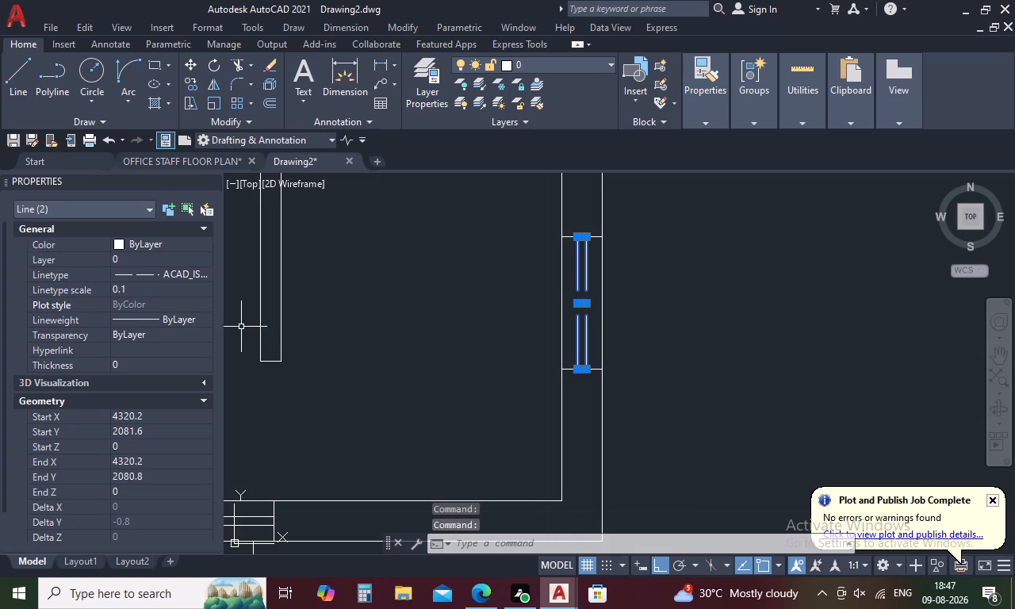
key(Escape)
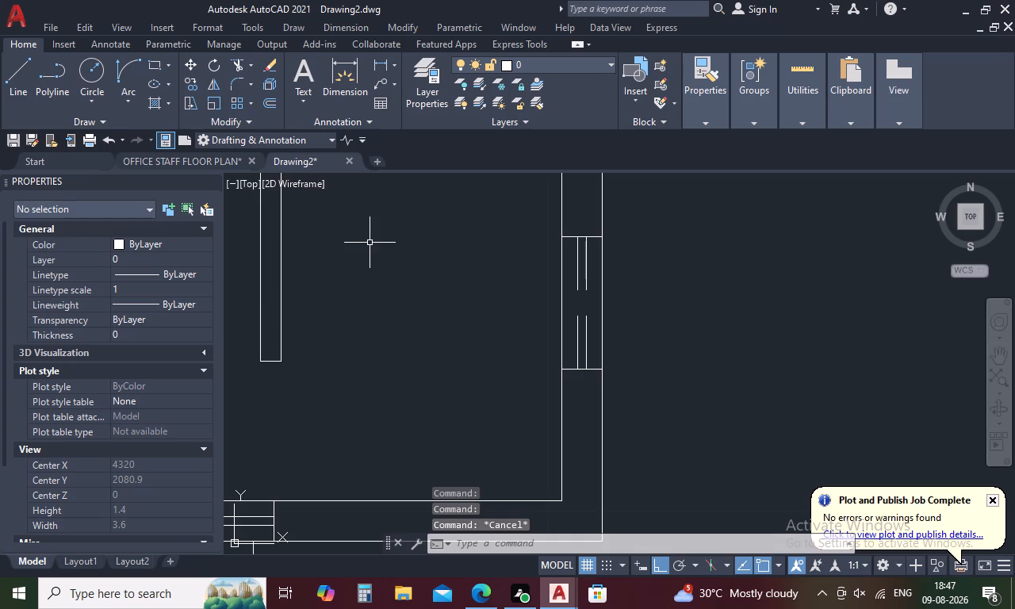
Match the dashed glazing line's properties onto both glazing lines of the window in the small room with a door directly north.
scroll(421, 308, down, 1)
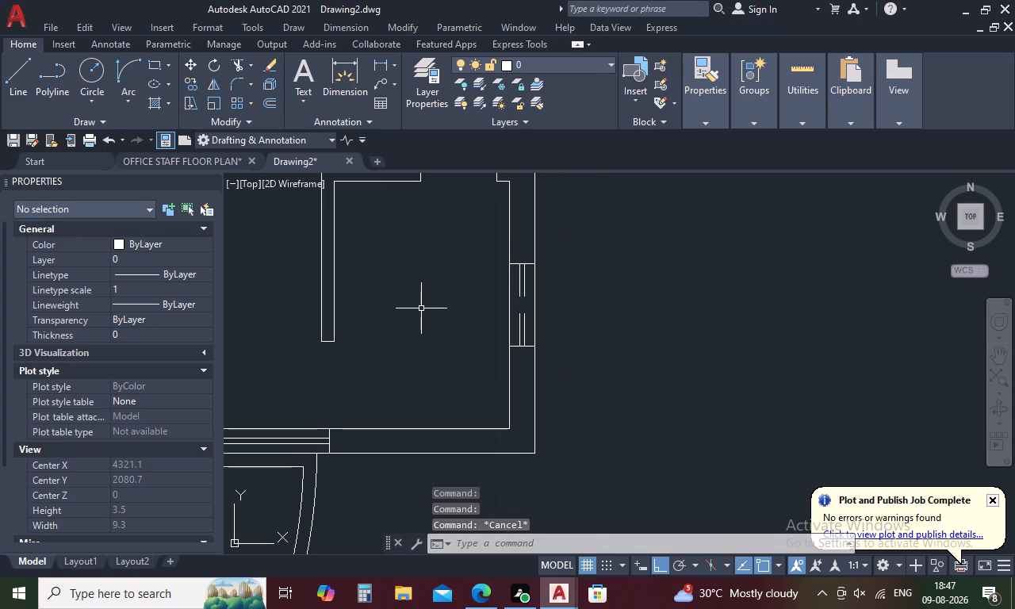
middle_drag(421, 308, 650, 389)
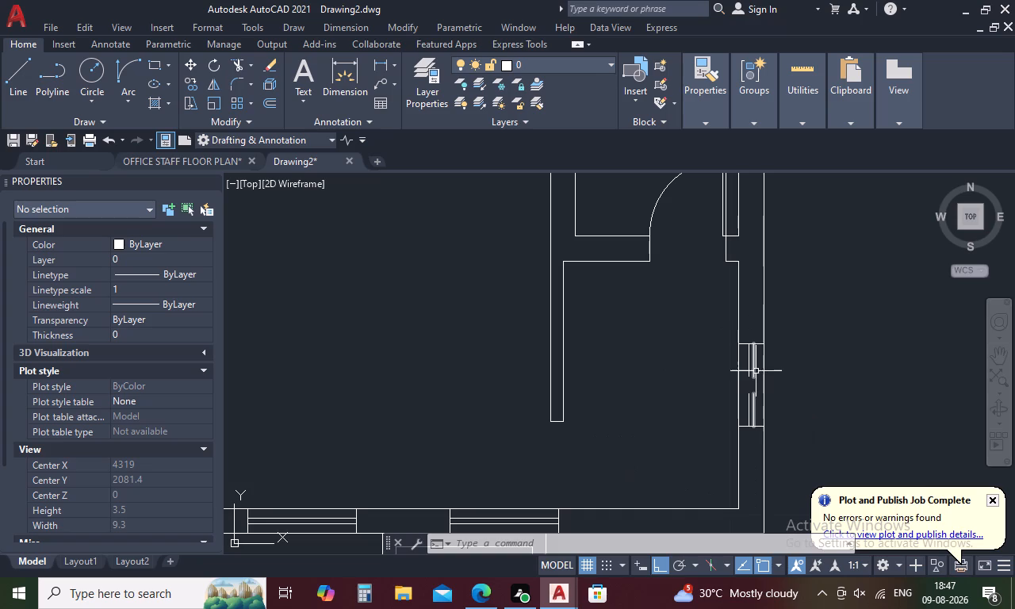
text(MA)
key(space)
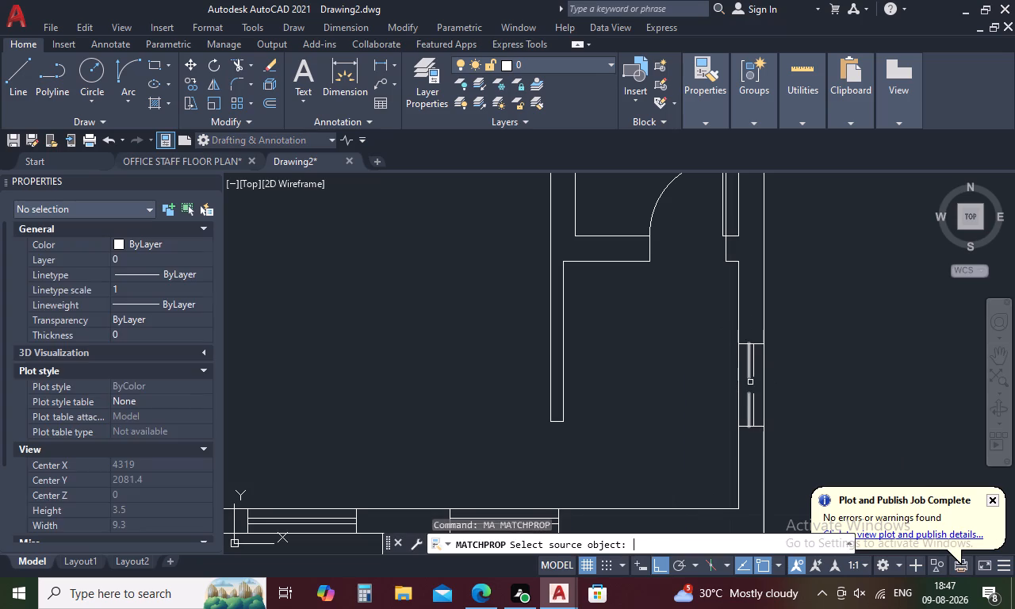
click(749, 375)
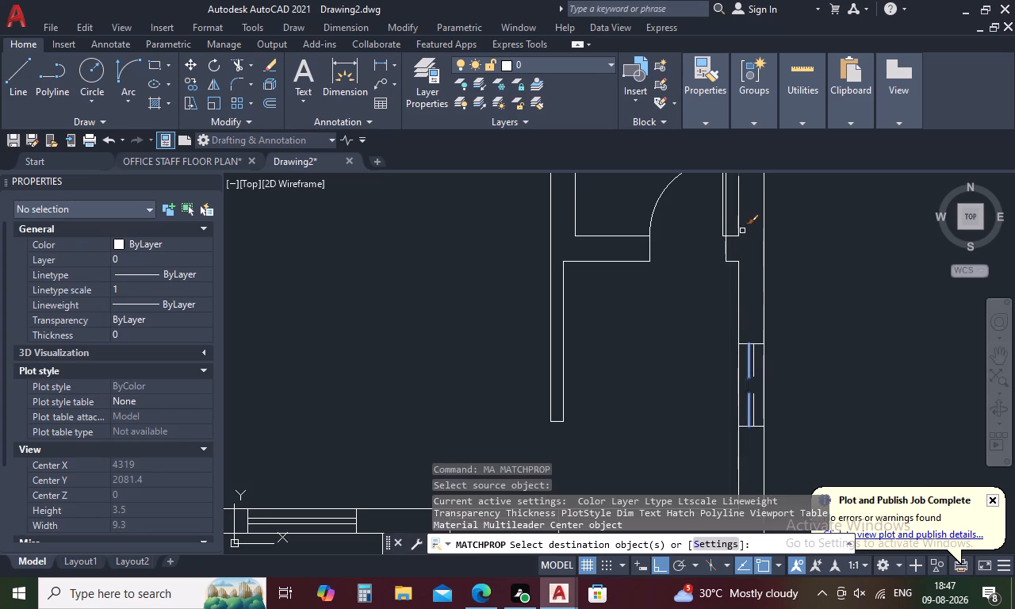
middle_drag(746, 223, 745, 446)
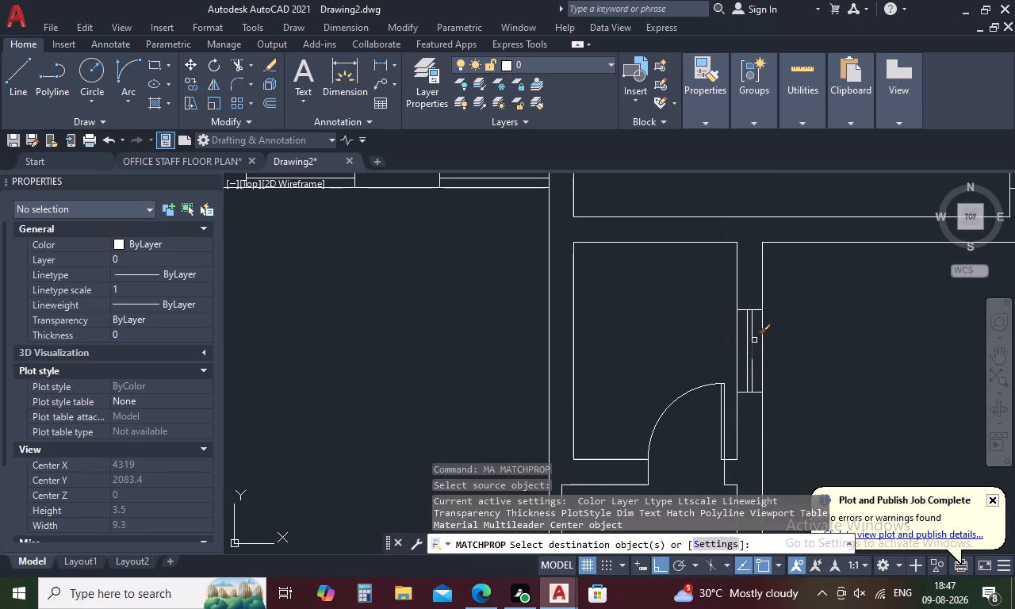
drag(757, 338, 749, 370)
click(749, 364)
Match the same properties onto the glazing lines of the east and north windows in the building's north-east corner room.
scroll(686, 320, down, 2)
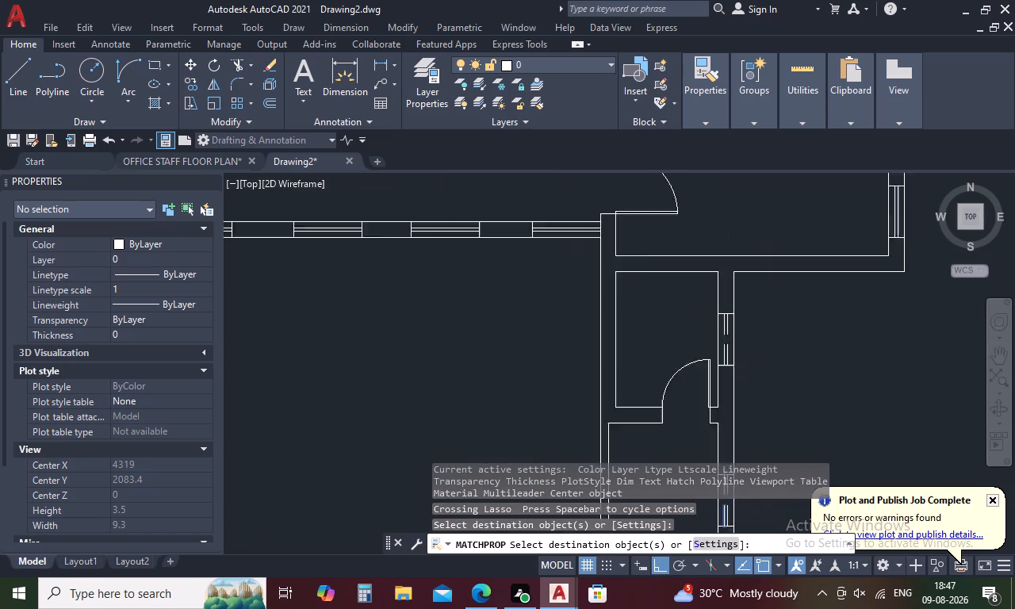
scroll(686, 320, down, 1)
middle_drag(728, 248, 630, 412)
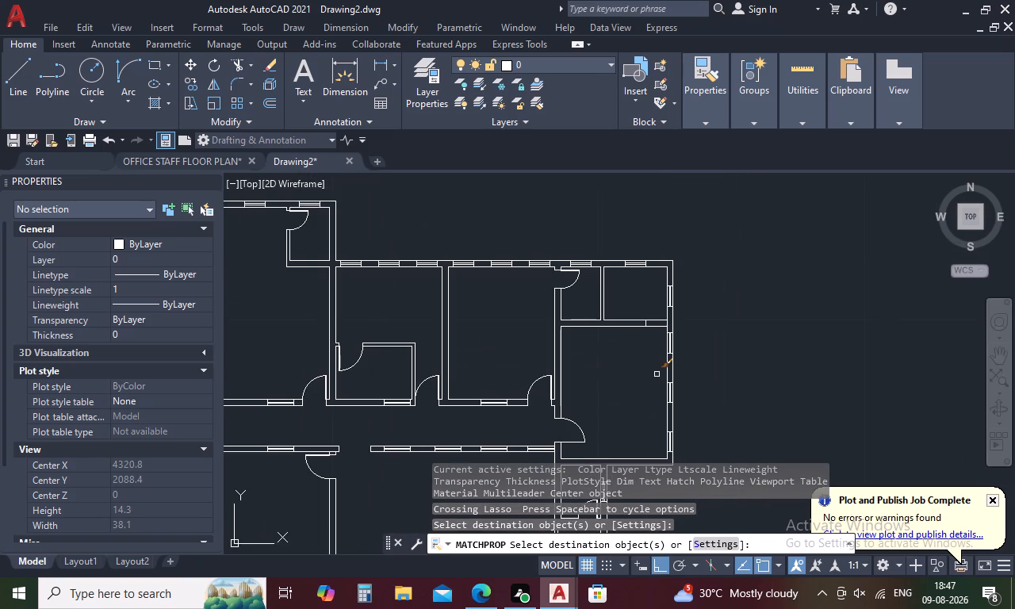
scroll(667, 296, up, 3)
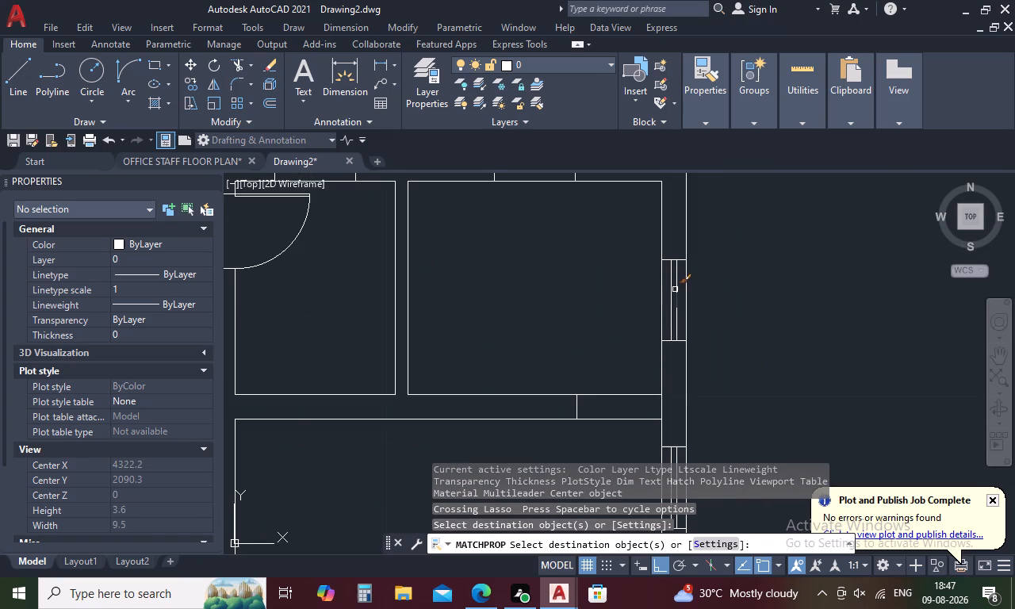
click(676, 288)
click(670, 293)
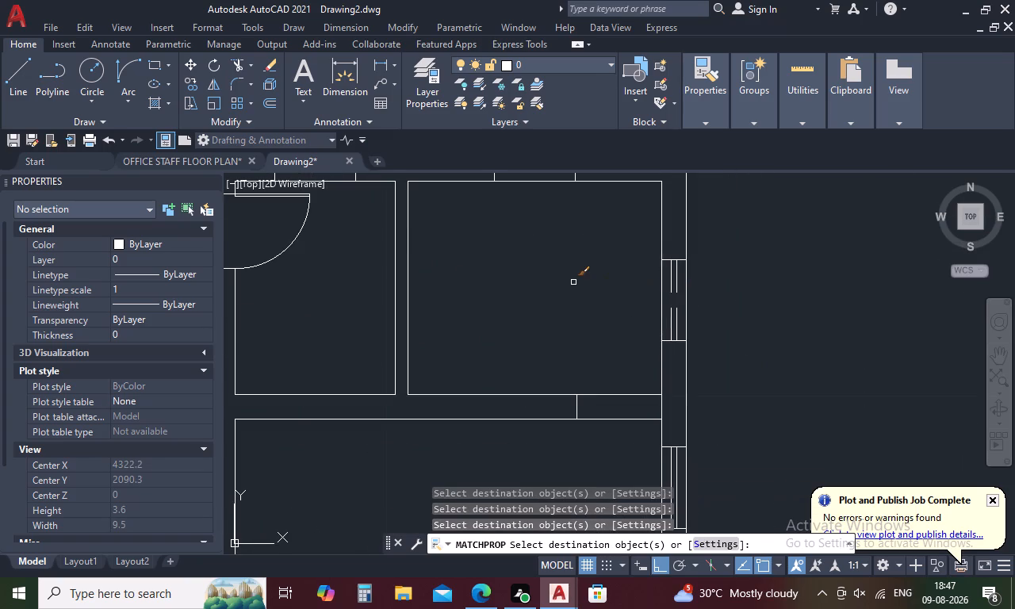
scroll(573, 282, down, 1)
middle_drag(573, 282, 584, 367)
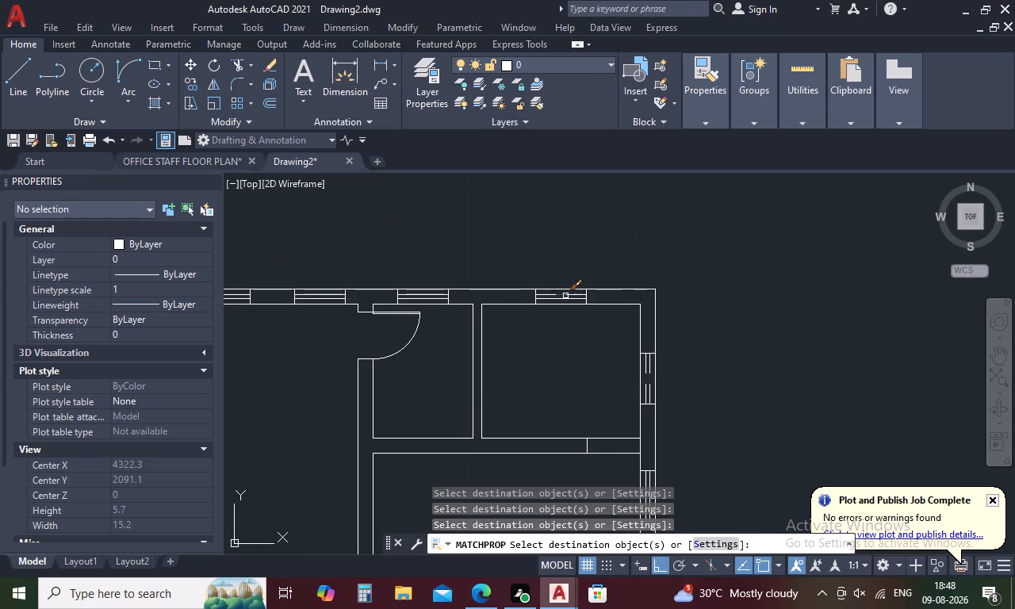
click(565, 296)
scroll(565, 296, up, 3)
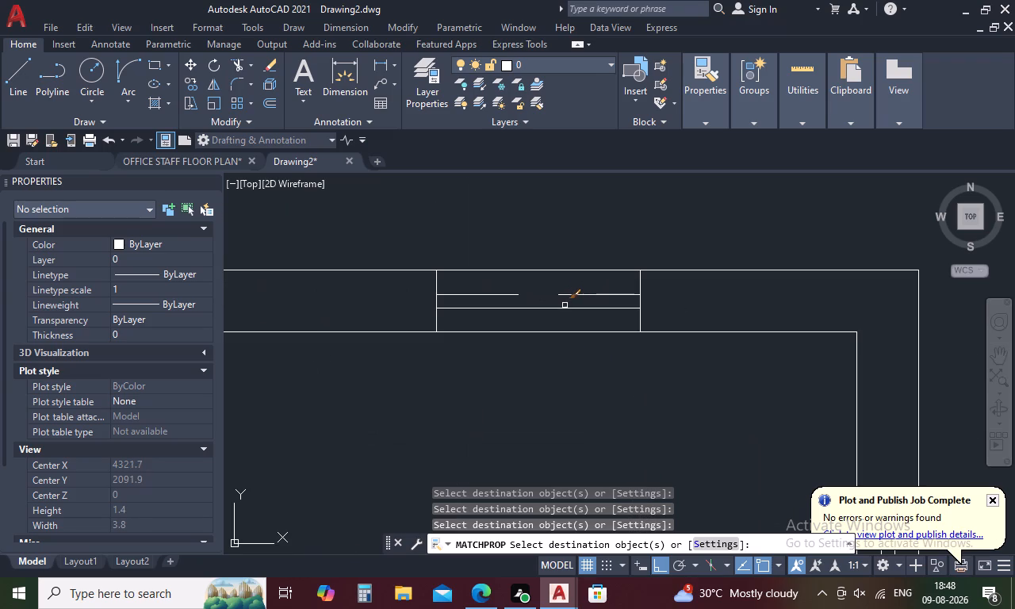
click(565, 306)
scroll(565, 306, down, 3)
Match the properties onto the glazing lines of the next two north-wall windows, on either side of the small room's door jamb.
middle_drag(528, 335, 726, 360)
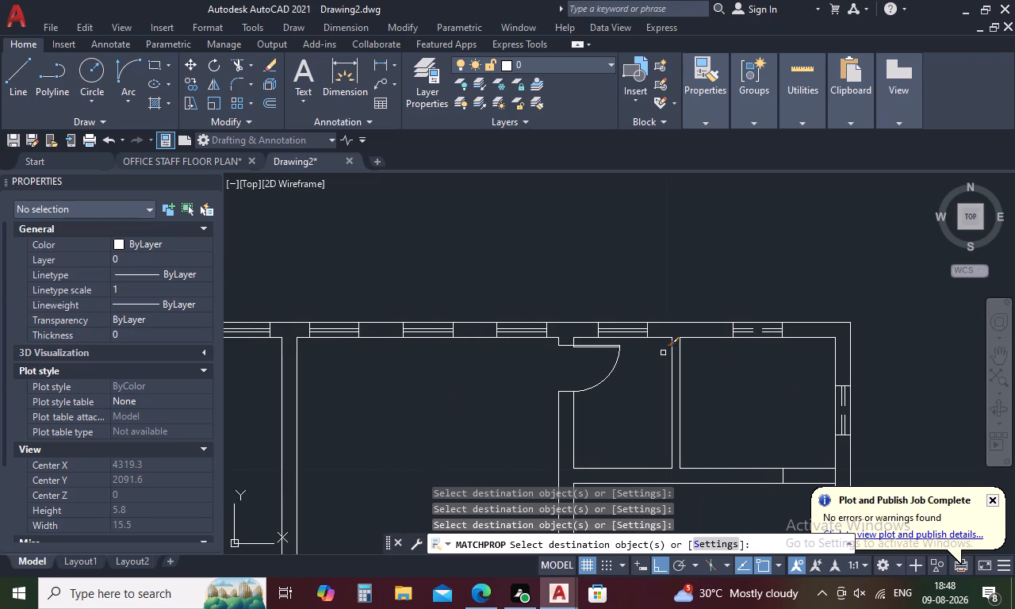
scroll(609, 324, up, 2)
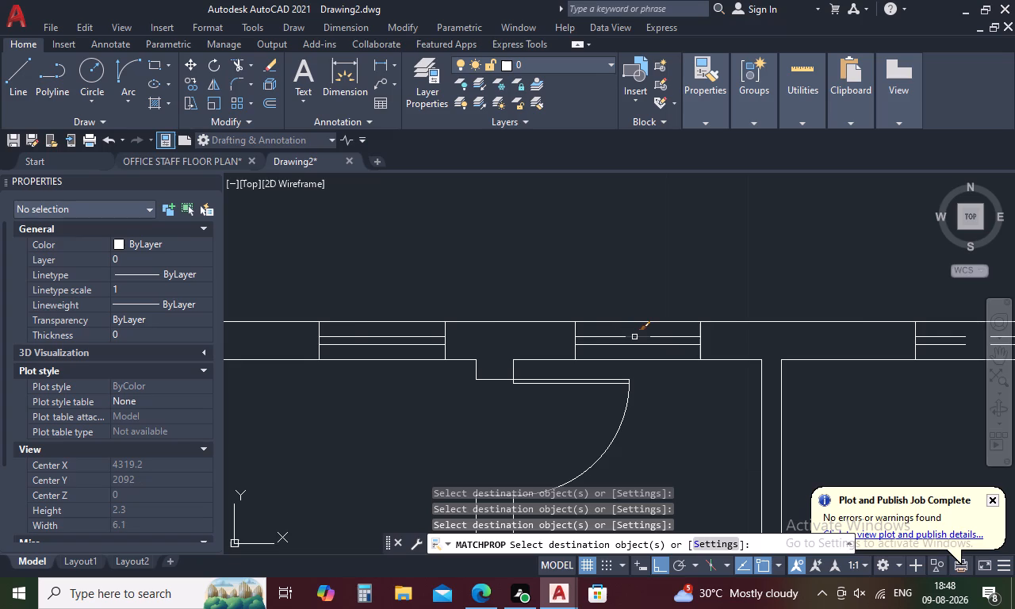
click(634, 337)
click(636, 345)
scroll(636, 345, down, 1)
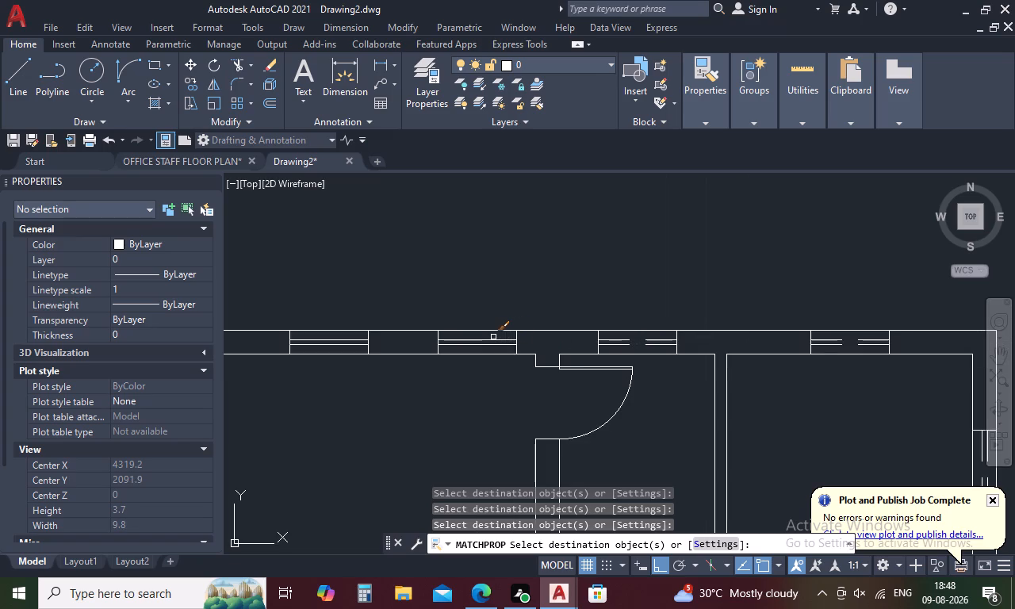
click(493, 337)
click(491, 347)
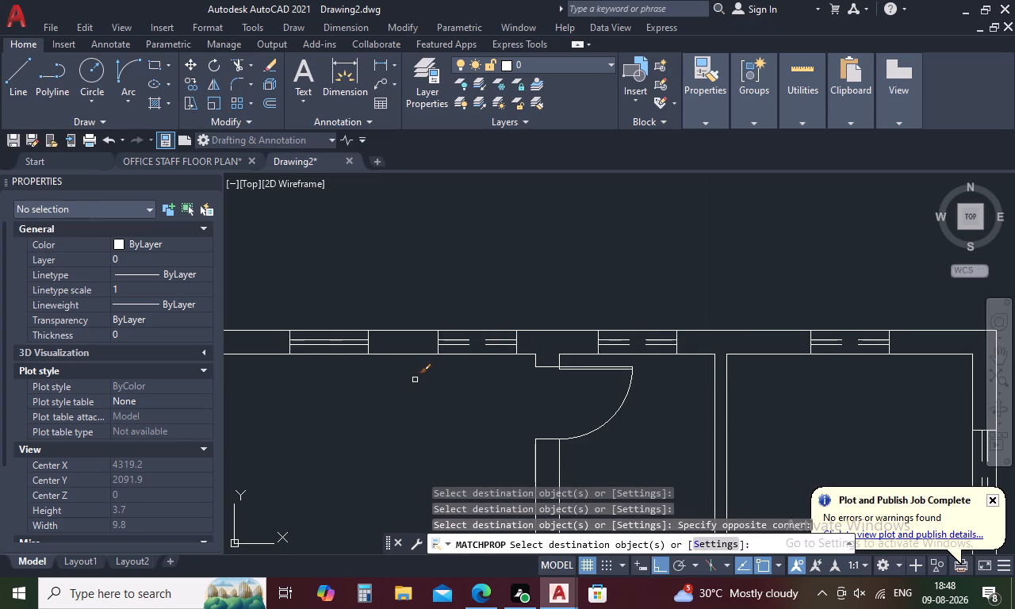
Match the properties onto the glazing lines of both windows in the north wall of the projecting block.
middle_drag(415, 380, 655, 380)
scroll(583, 389, down, 2)
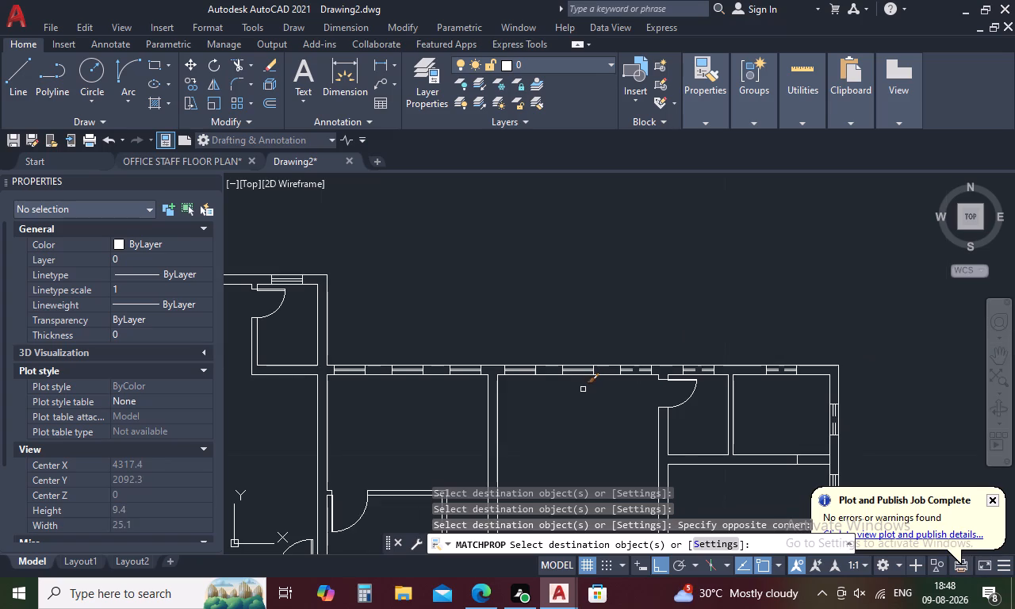
middle_drag(583, 389, 633, 338)
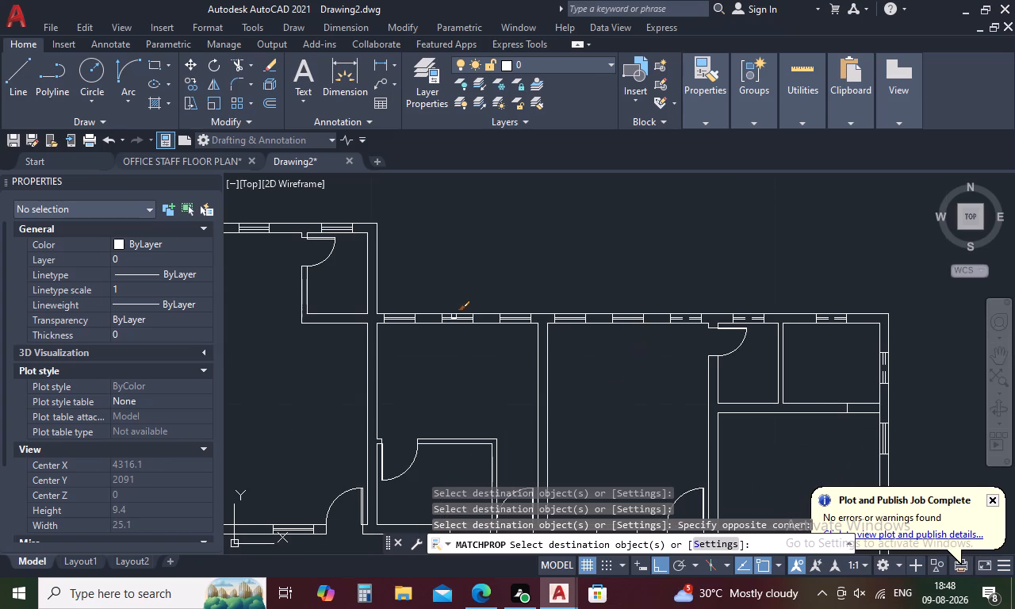
middle_drag(344, 275, 405, 355)
scroll(400, 306, up, 2)
click(400, 306)
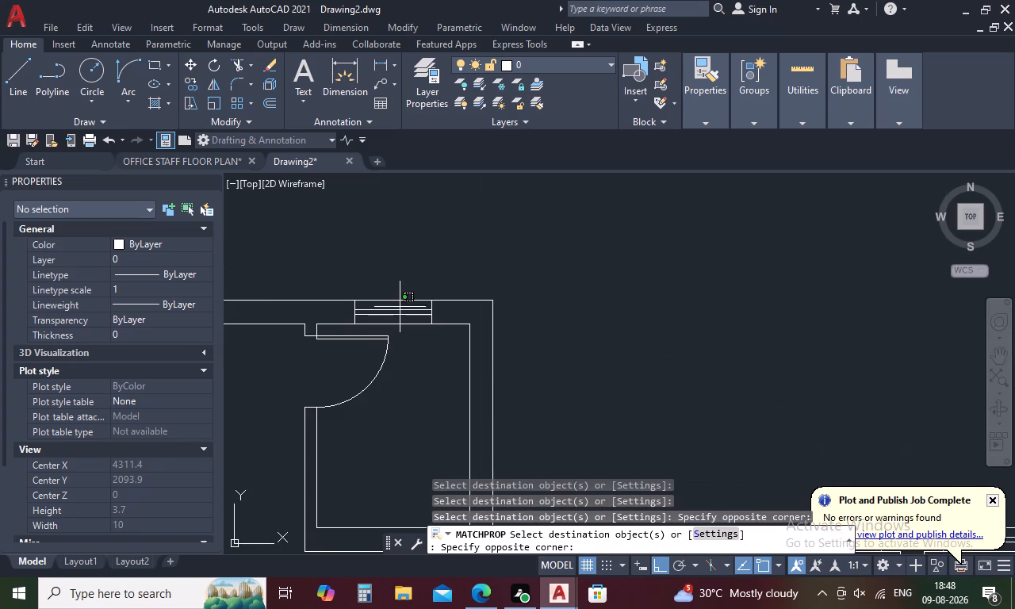
click(398, 316)
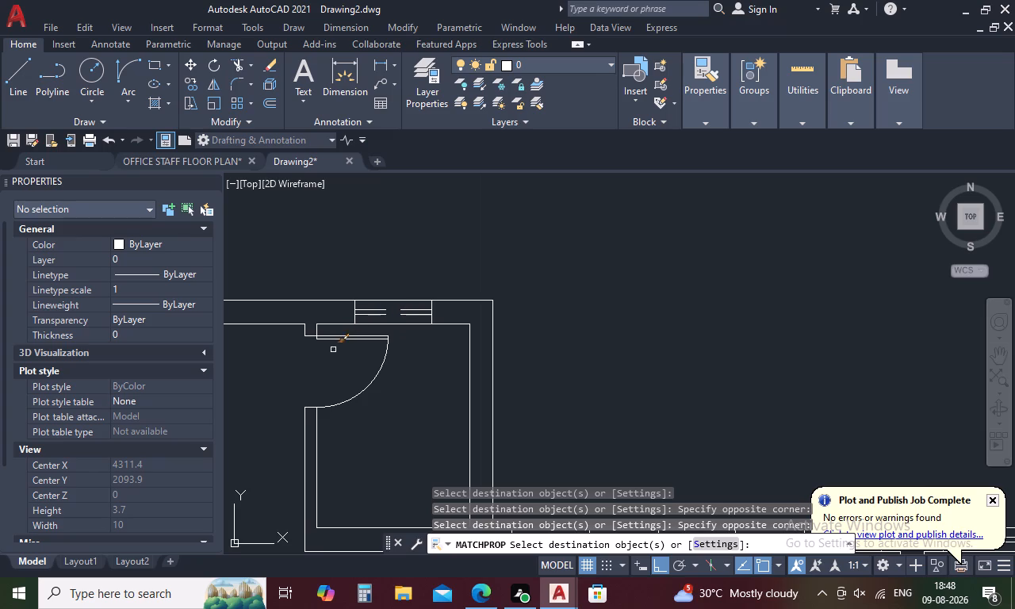
middle_drag(326, 366, 646, 383)
click(506, 326)
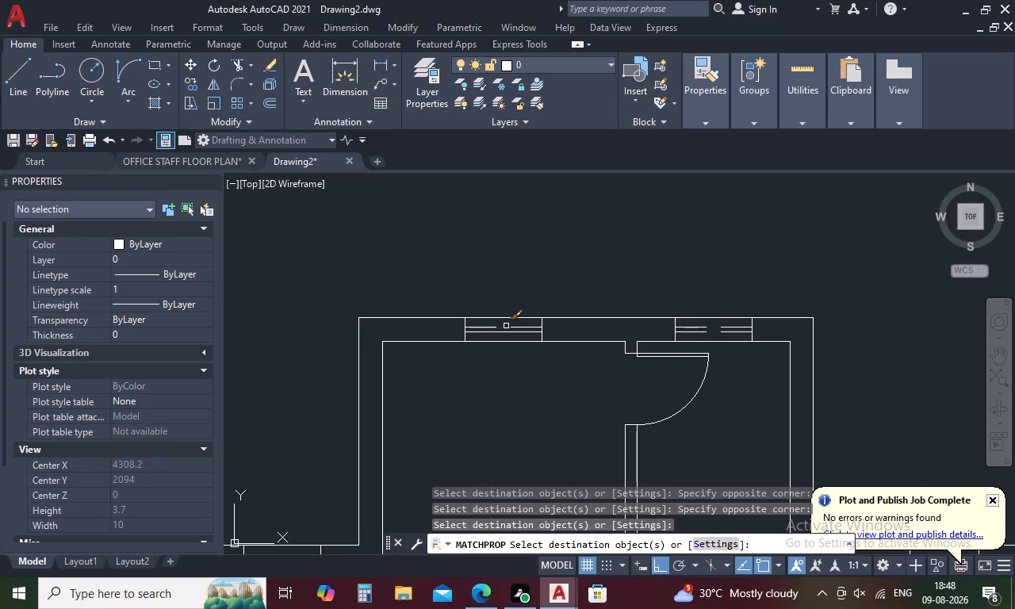
click(504, 332)
Match the dashed glazing properties onto the glazing lines of both windows in the west wing's north wall.
scroll(500, 377, down, 2)
middle_drag(491, 396, 494, 395)
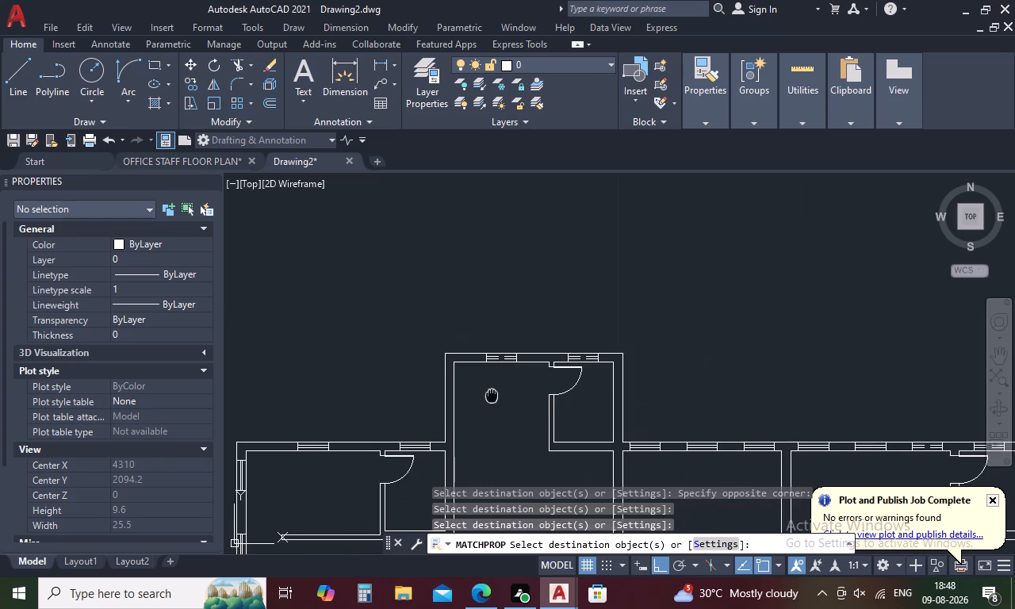
middle_drag(494, 395, 589, 301)
scroll(486, 358, up, 3)
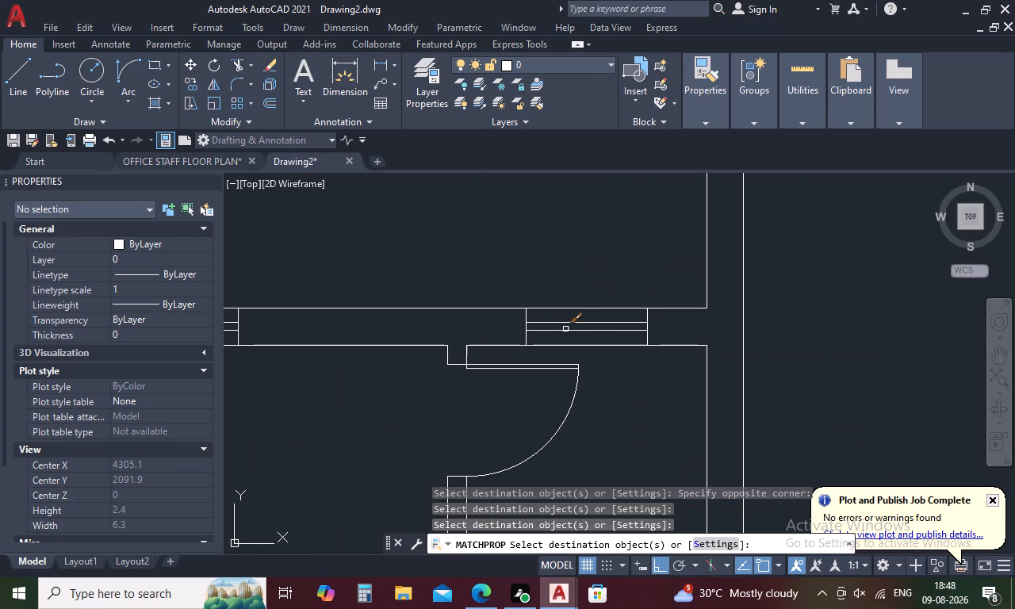
click(565, 329)
click(571, 320)
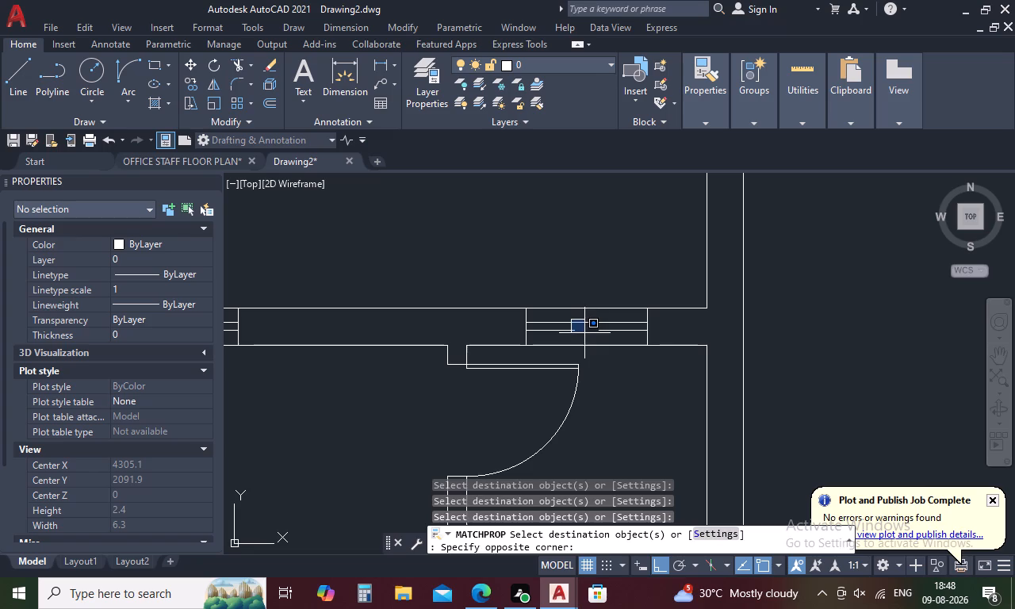
click(584, 333)
click(585, 323)
middle_drag(420, 374, 621, 331)
click(416, 282)
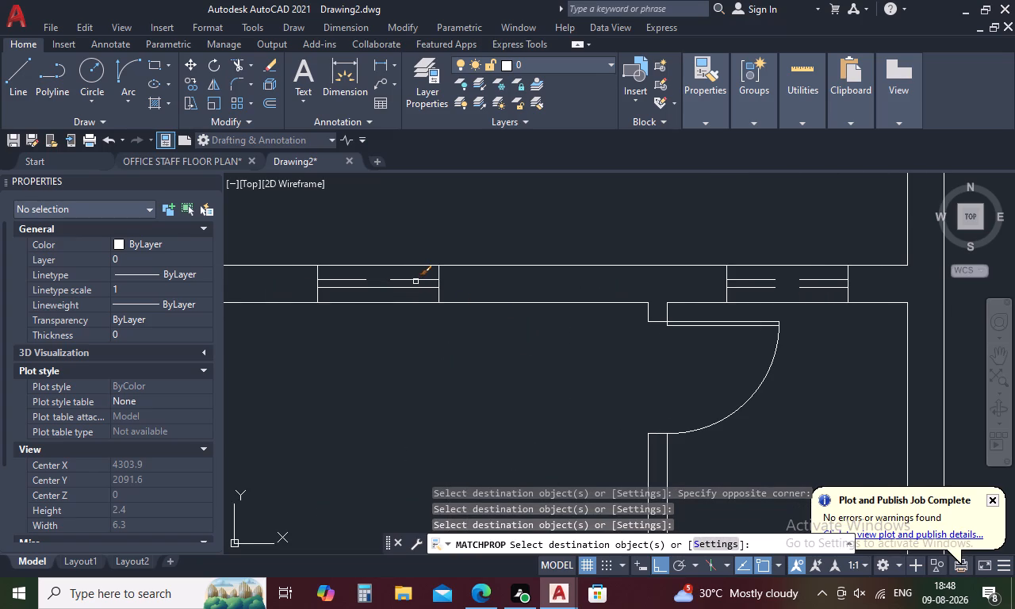
click(416, 286)
Match the dashed properties onto the glazing lines of the three north-wall windows in the room just east of the projecting block.
scroll(416, 286, down, 3)
middle_drag(453, 429, 454, 285)
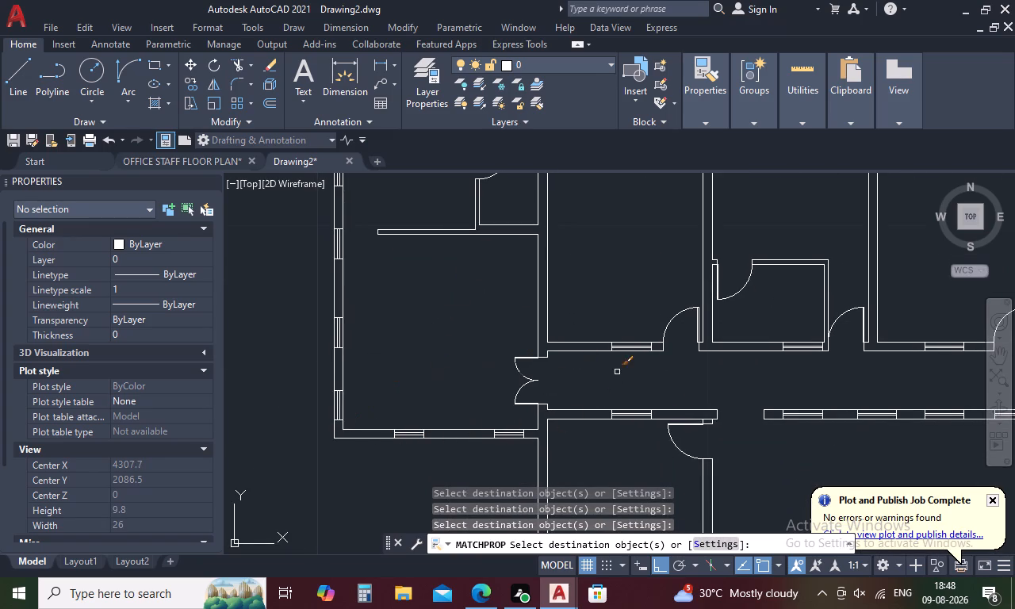
middle_drag(775, 370, 488, 435)
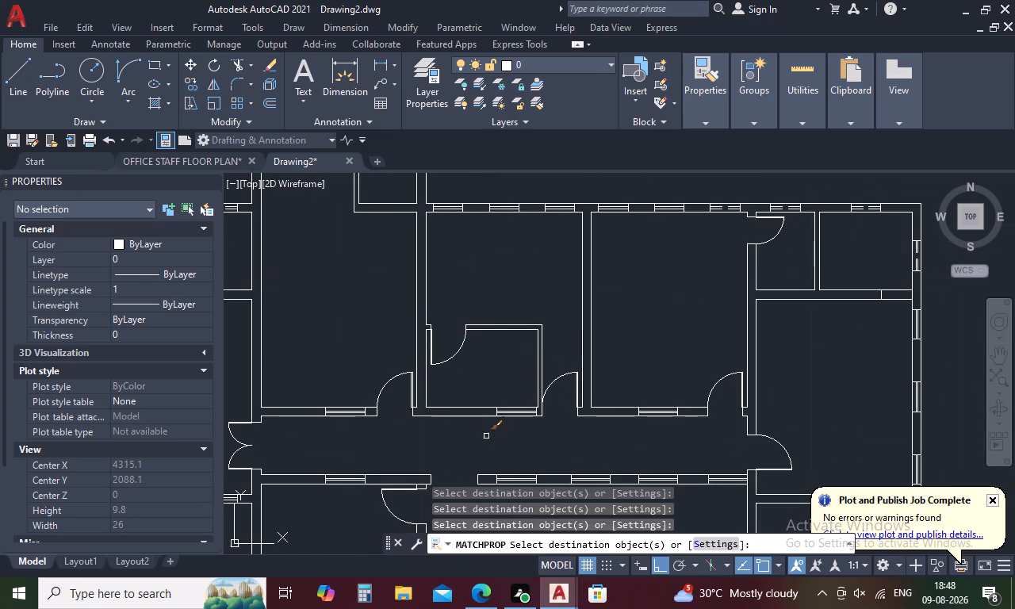
click(450, 208)
scroll(461, 208, up, 2)
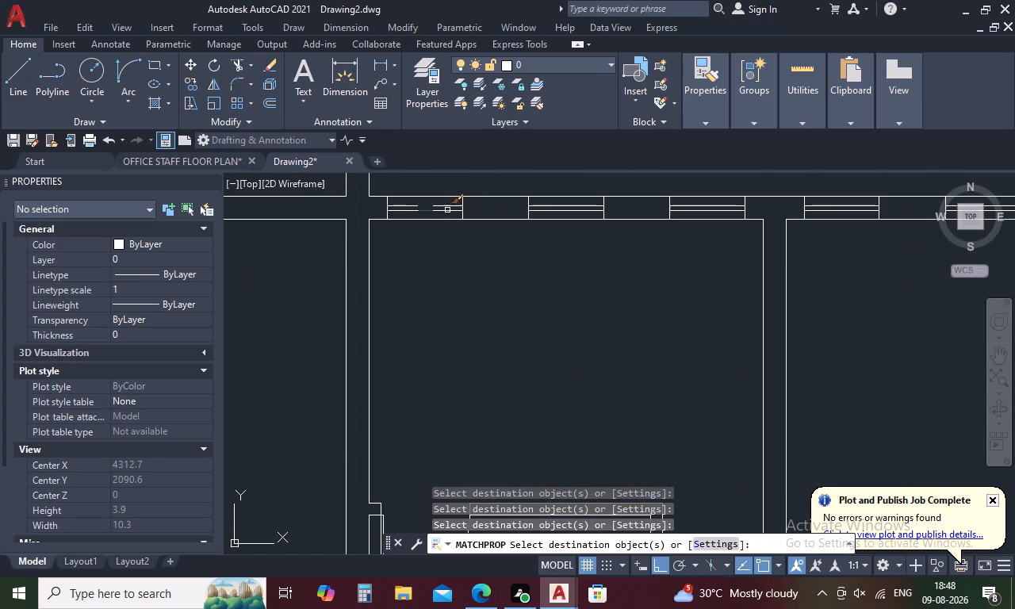
click(447, 210)
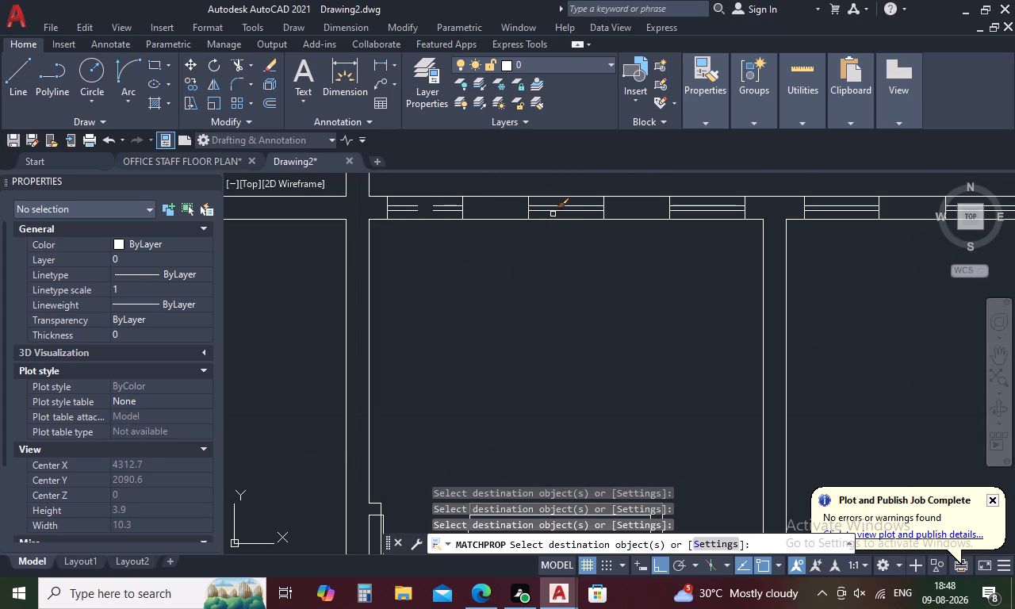
click(558, 212)
click(565, 206)
click(688, 213)
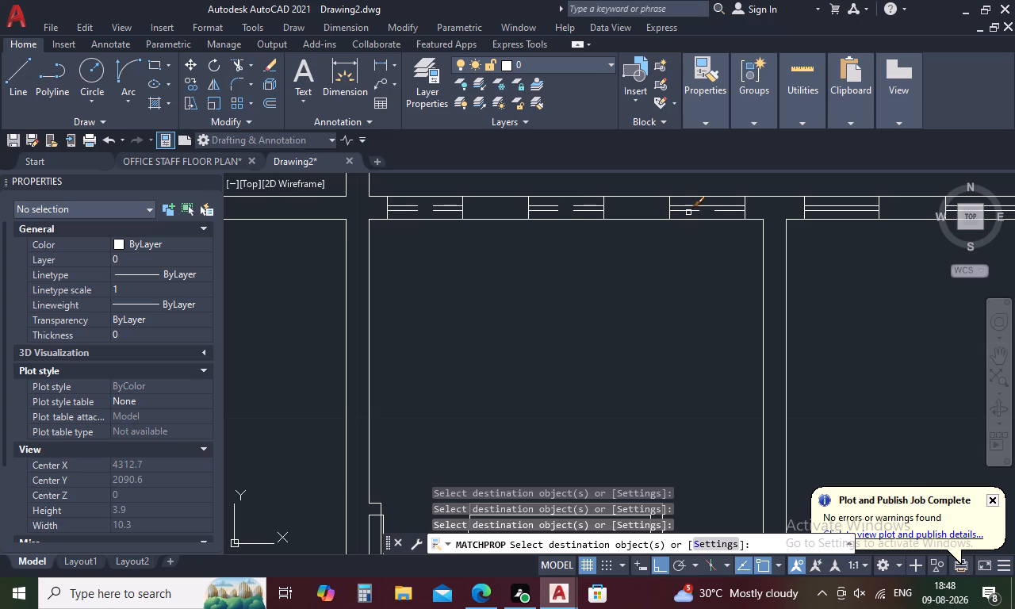
click(692, 206)
Match the dashed properties onto the glazing lines of the two remaining continuous-line north-wall windows in the following room to the east.
middle_drag(695, 281, 428, 388)
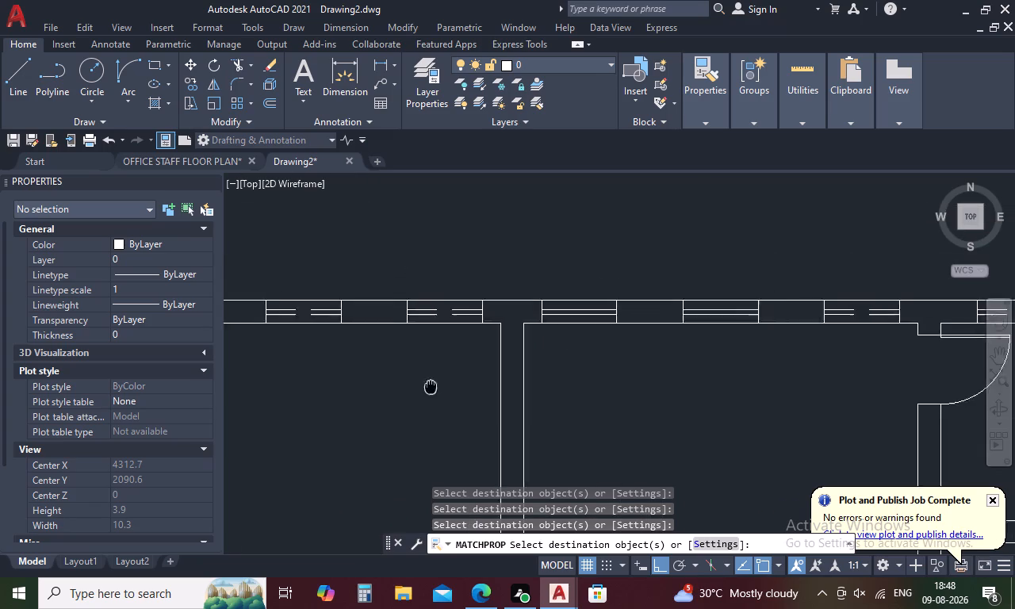
middle_drag(428, 388, 408, 396)
click(551, 318)
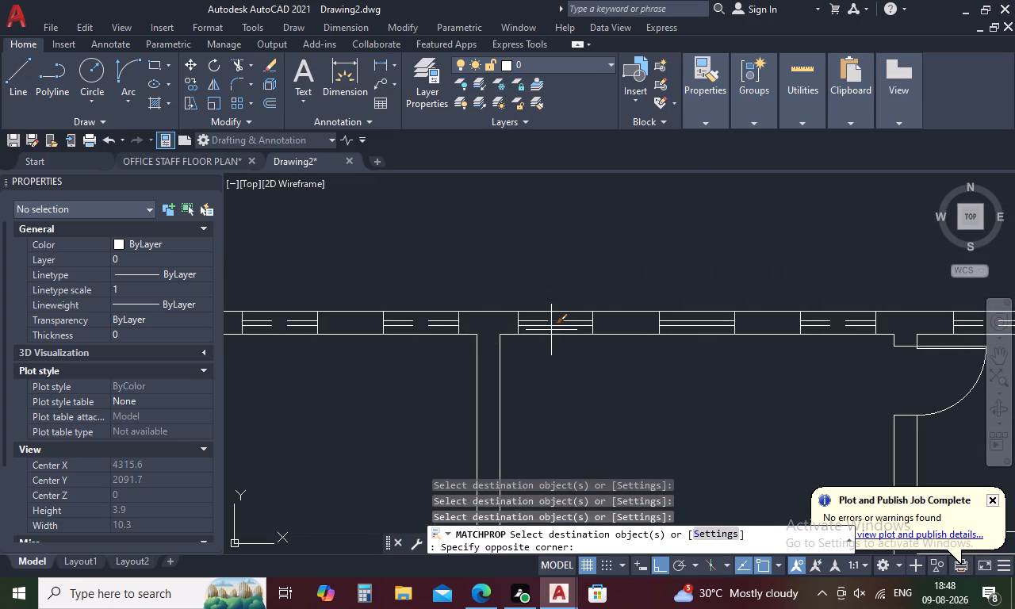
click(551, 330)
drag(688, 317, 688, 319)
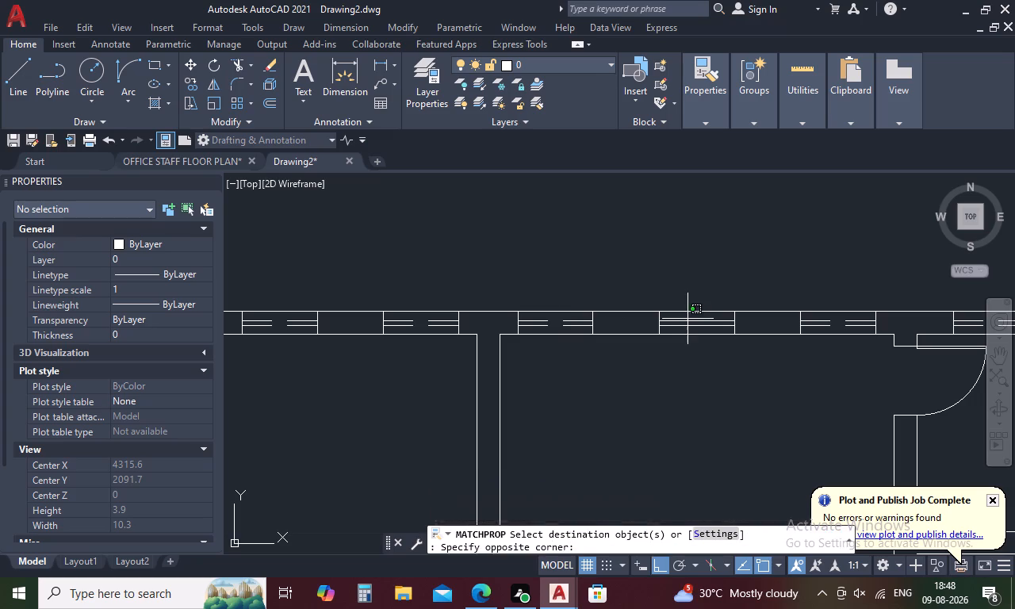
drag(688, 319, 688, 325)
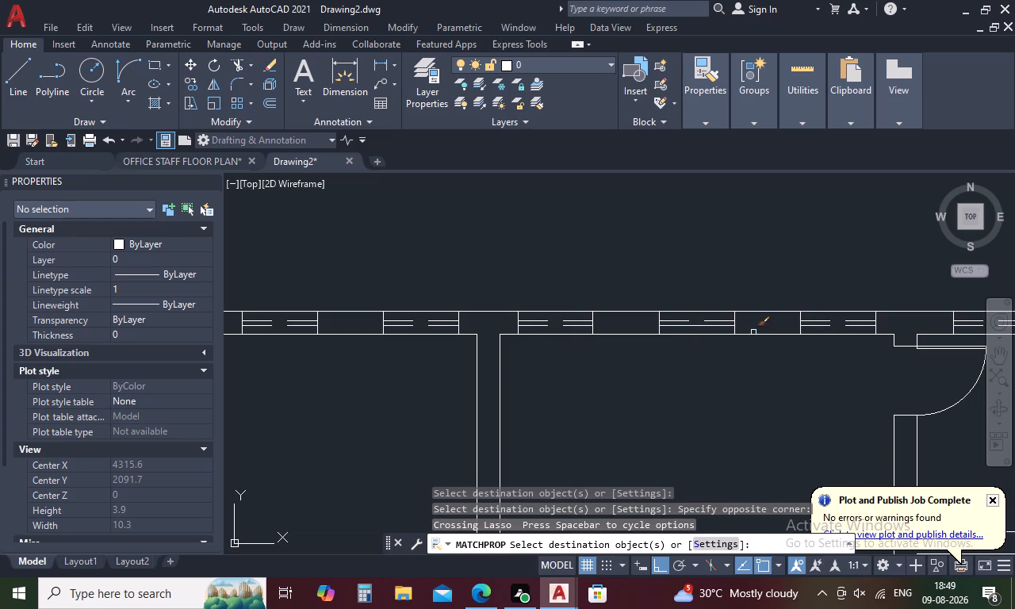
scroll(738, 372, down, 1)
middle_click(771, 372)
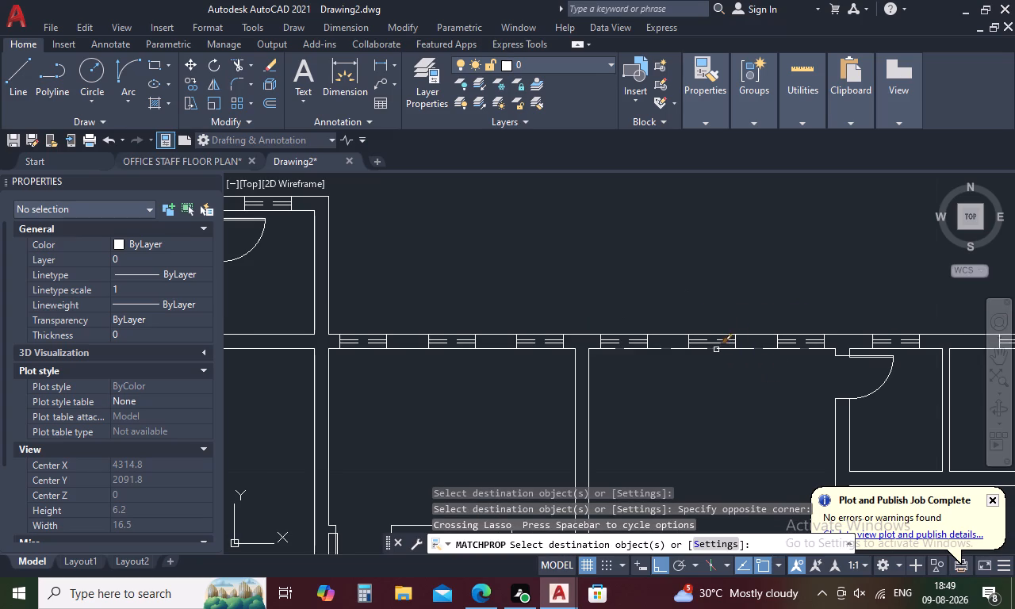
click(710, 342)
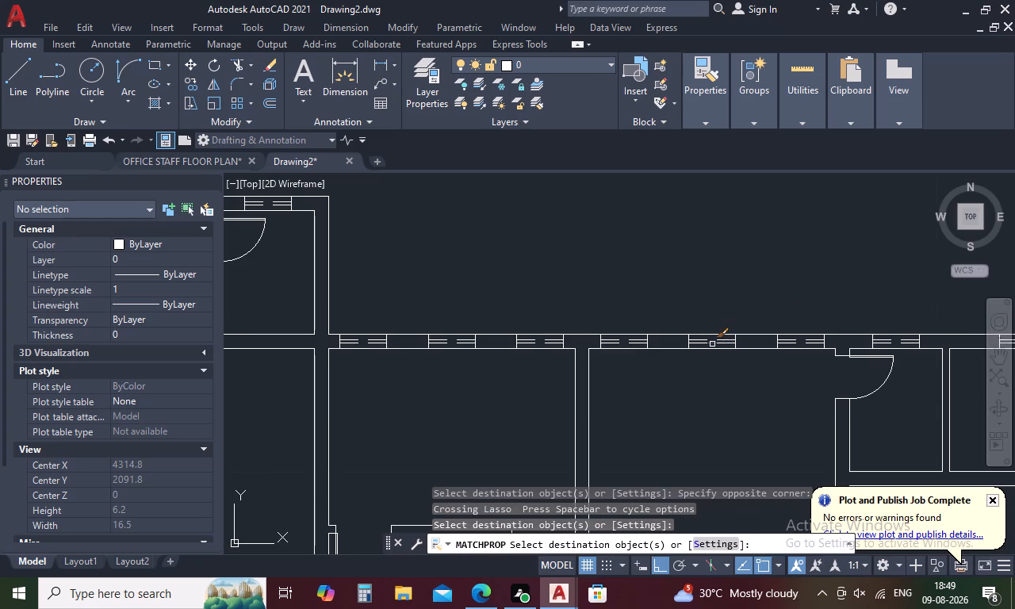
click(713, 344)
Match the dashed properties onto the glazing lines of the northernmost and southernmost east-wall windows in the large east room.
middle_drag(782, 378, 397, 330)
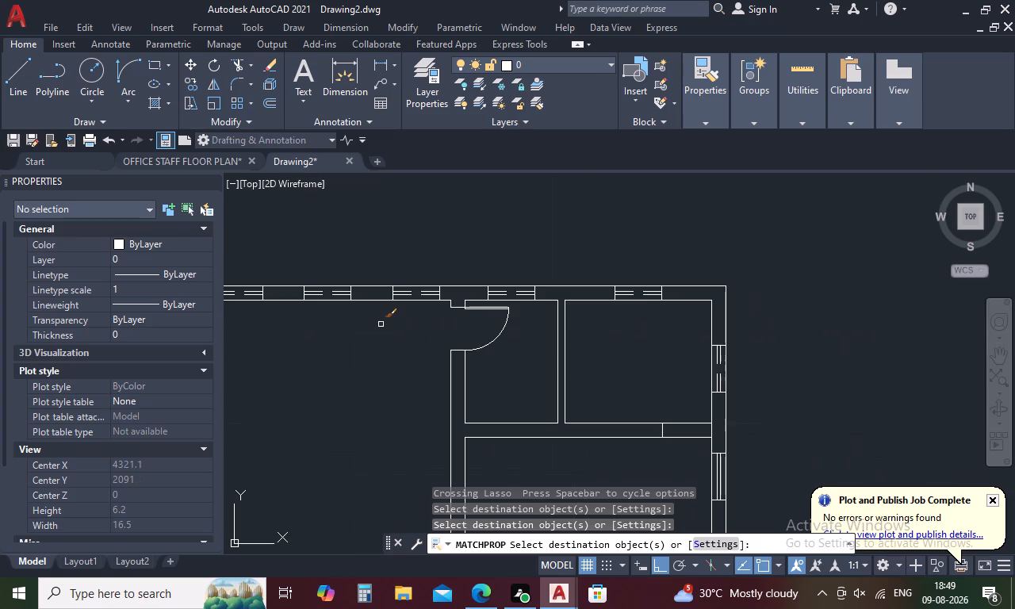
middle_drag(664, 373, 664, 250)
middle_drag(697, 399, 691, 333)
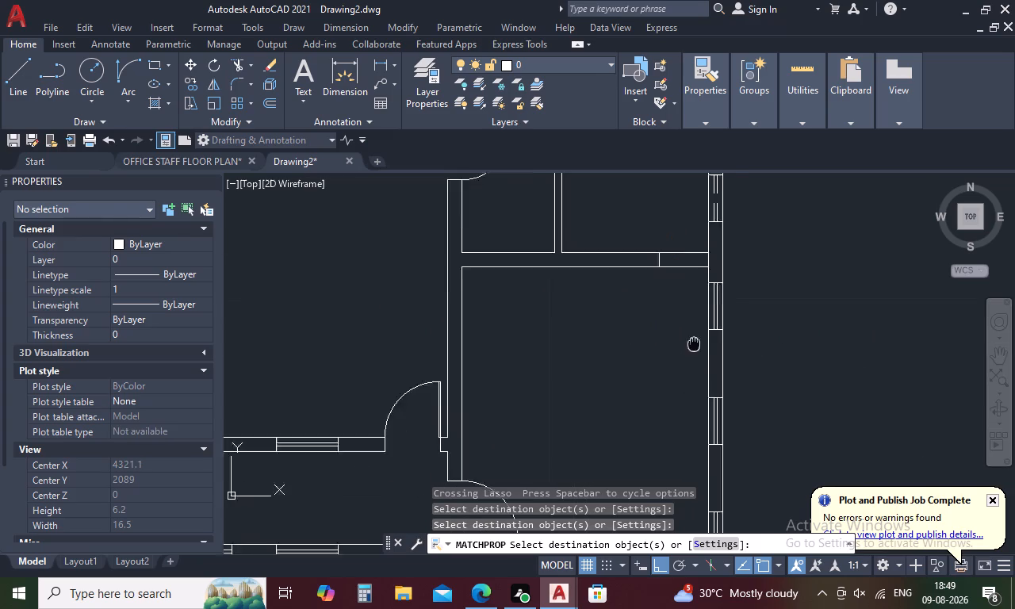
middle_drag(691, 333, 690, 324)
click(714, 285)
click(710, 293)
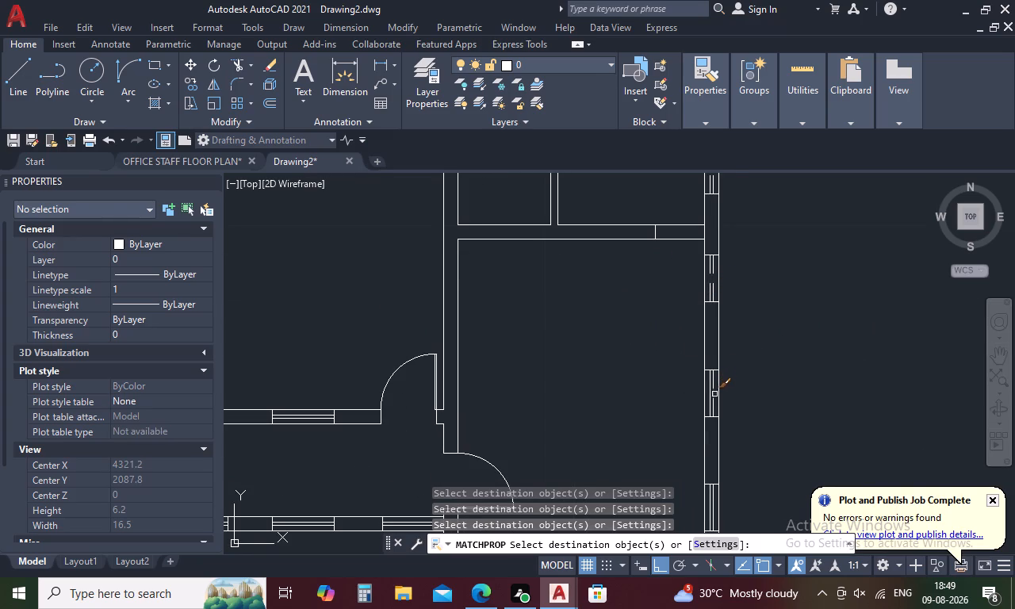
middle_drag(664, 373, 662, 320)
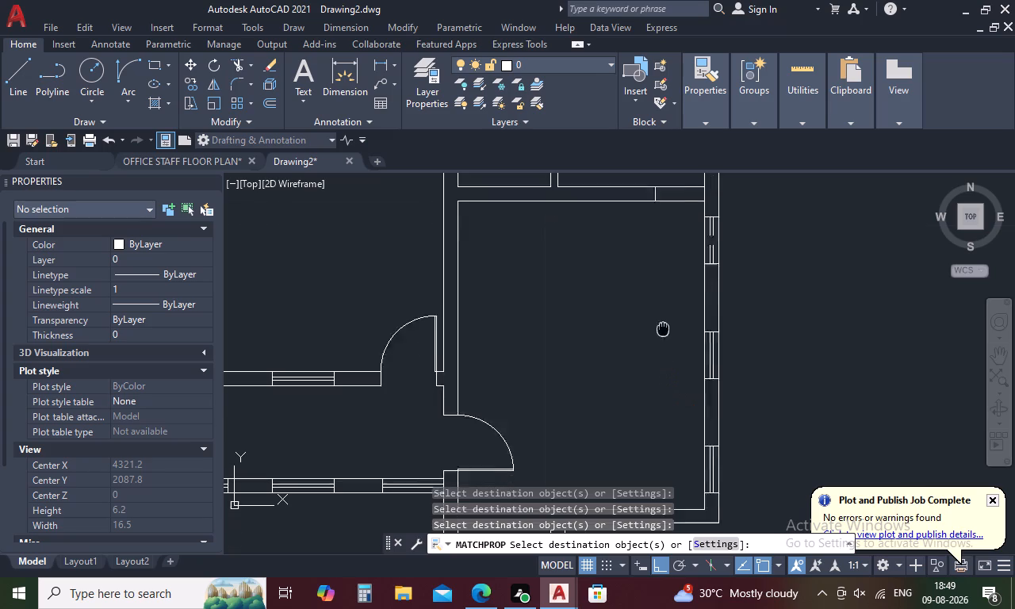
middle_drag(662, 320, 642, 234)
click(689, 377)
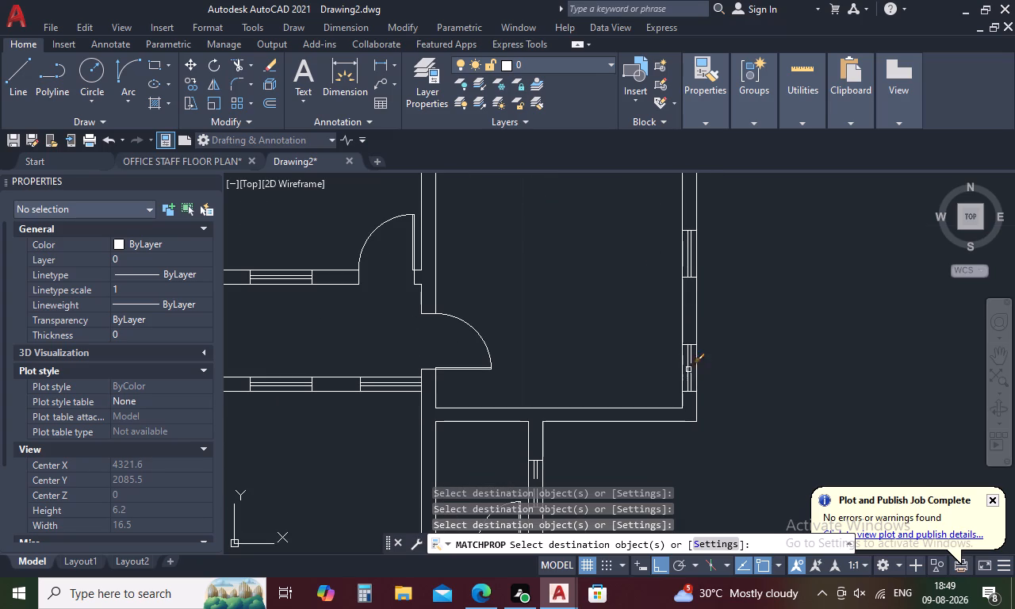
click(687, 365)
Match the dashed properties onto both glazing lines of the middle east-wall window in the large east room, and end Match Properties.
scroll(573, 360, down, 2)
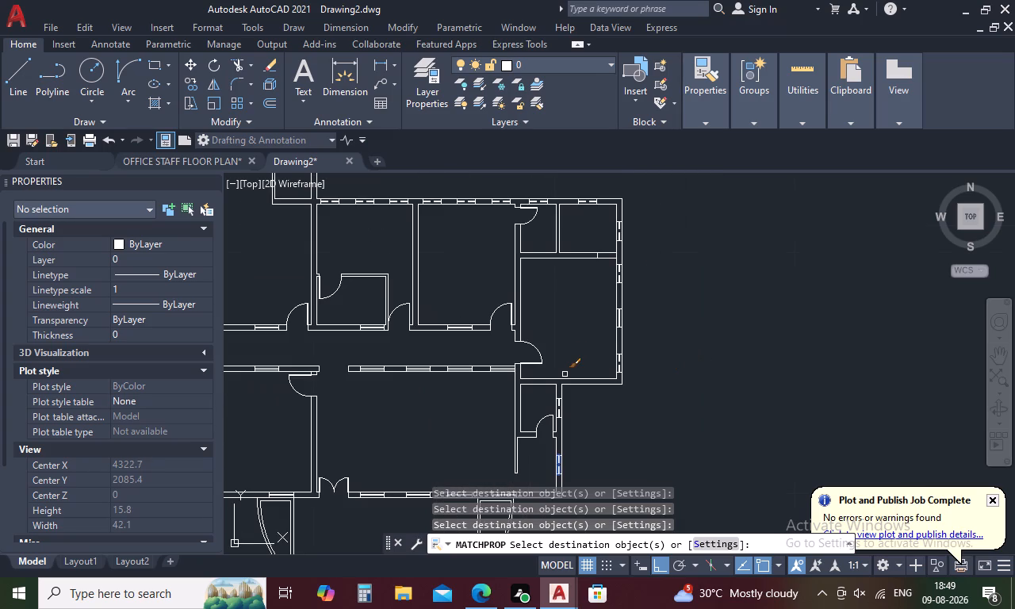
scroll(620, 316, up, 2)
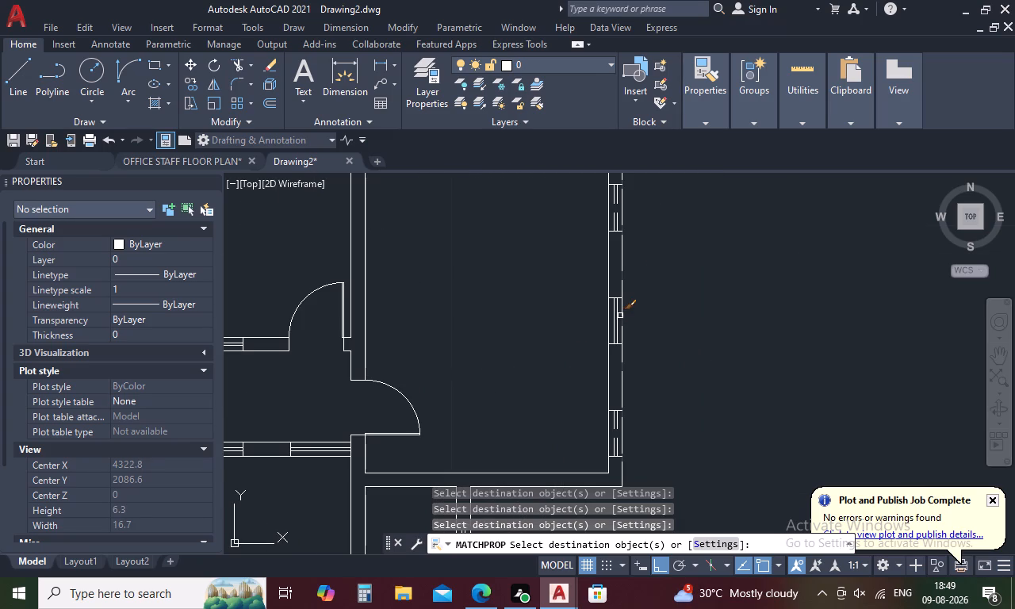
click(619, 323)
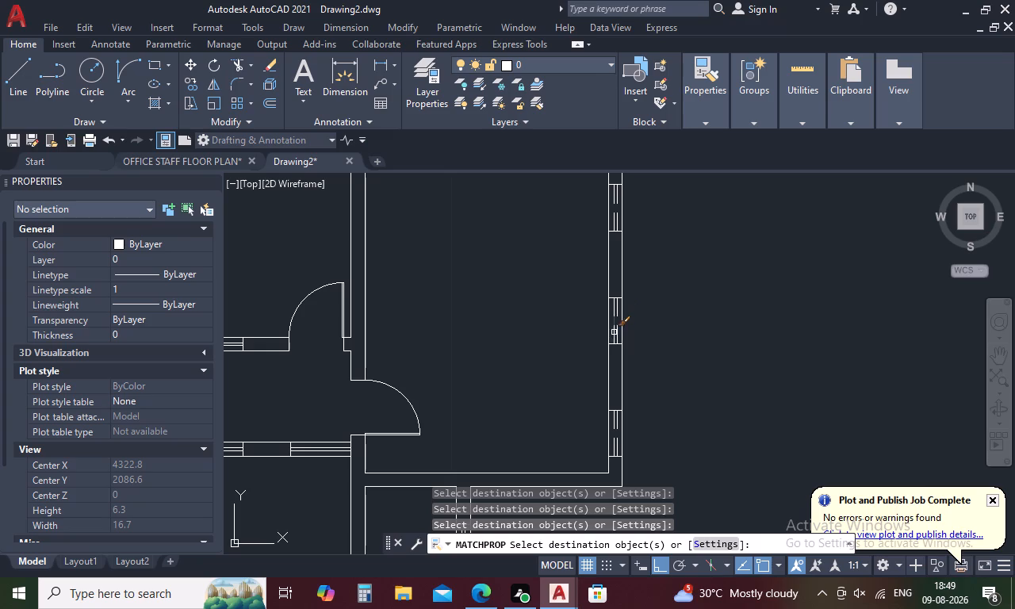
click(615, 331)
click(615, 320)
click(612, 339)
key(Escape)
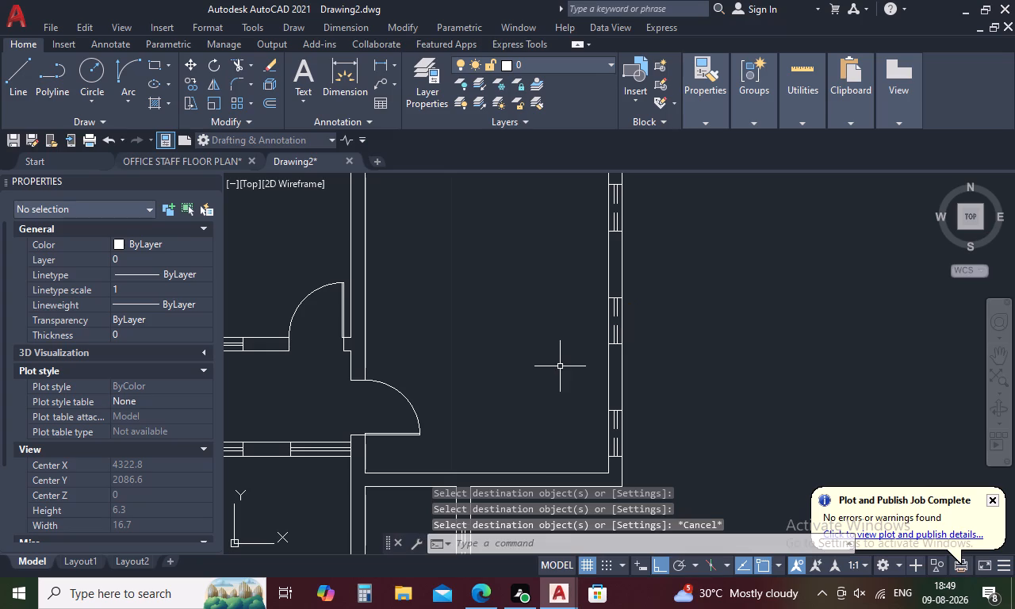
Match the large east room's south wall line properties onto the glazing lines of its northernmost and southernmost east-wall windows.
text(MA)
key(space)
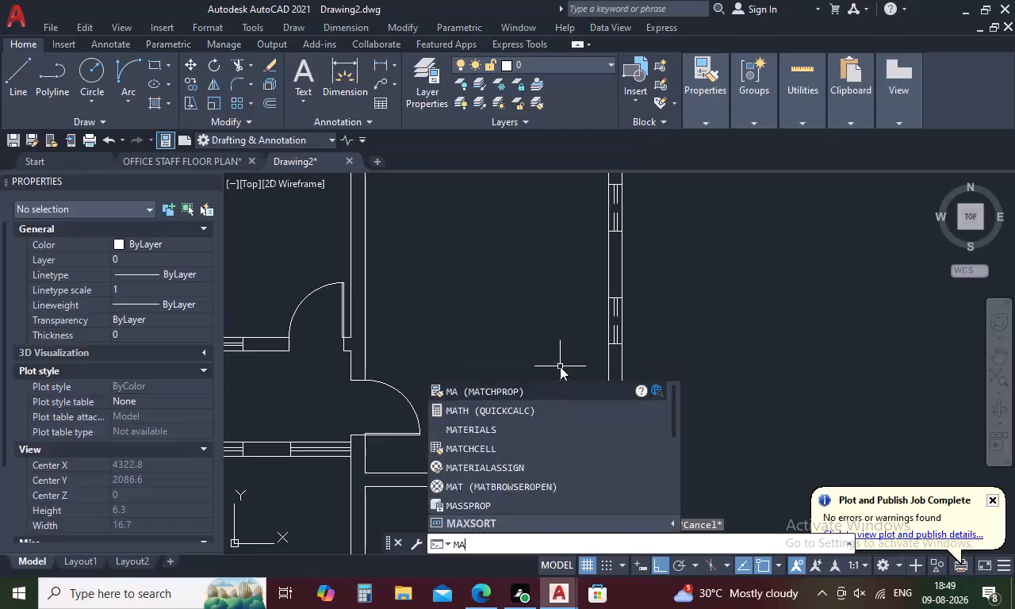
click(573, 474)
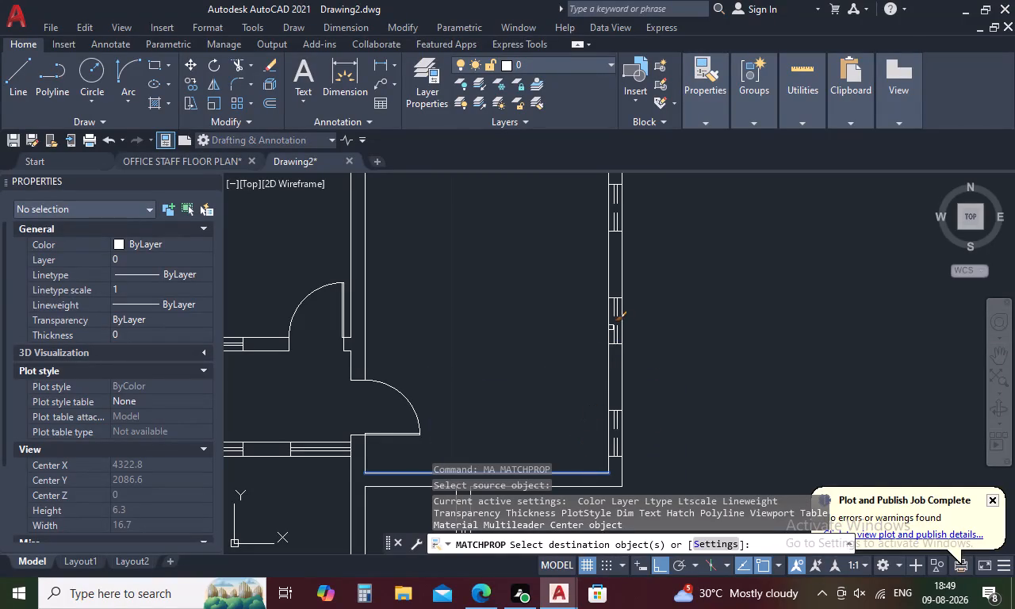
click(615, 220)
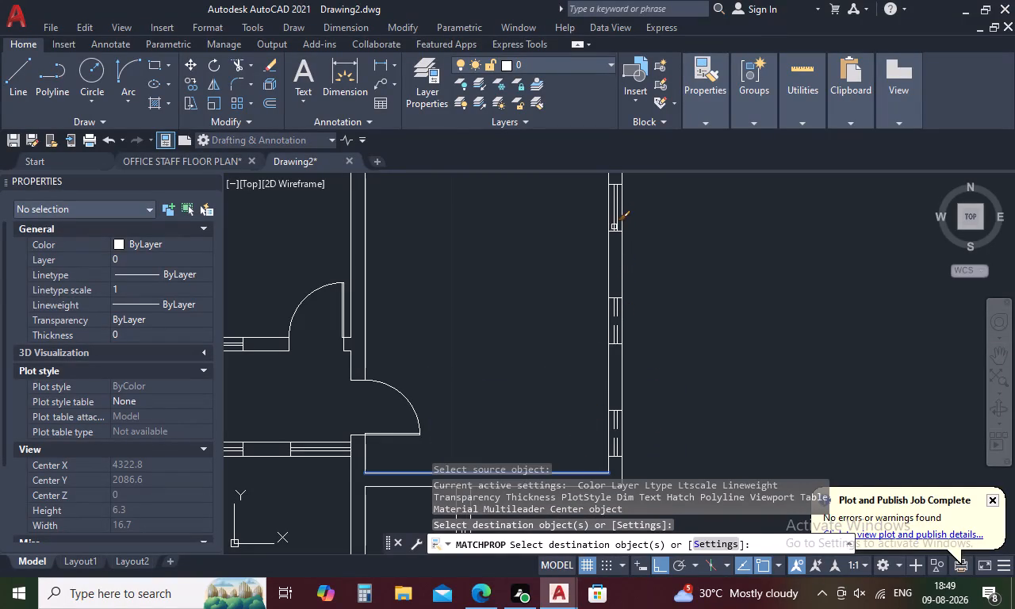
click(613, 221)
click(617, 449)
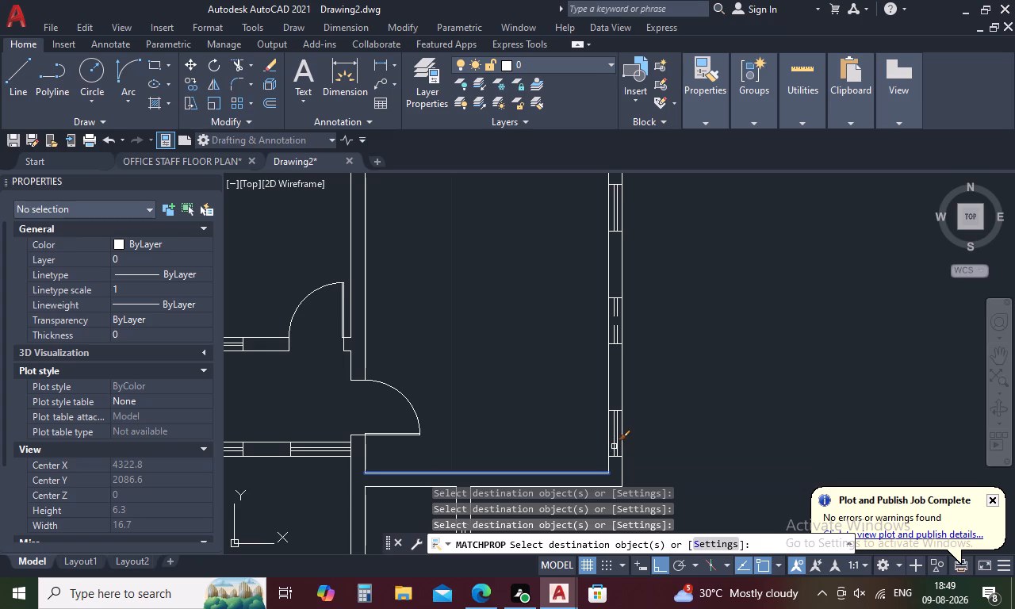
click(614, 446)
Examine the window linetypes along the east side and across the whole floor plan.
scroll(544, 342, down, 1)
middle_drag(544, 325, 544, 461)
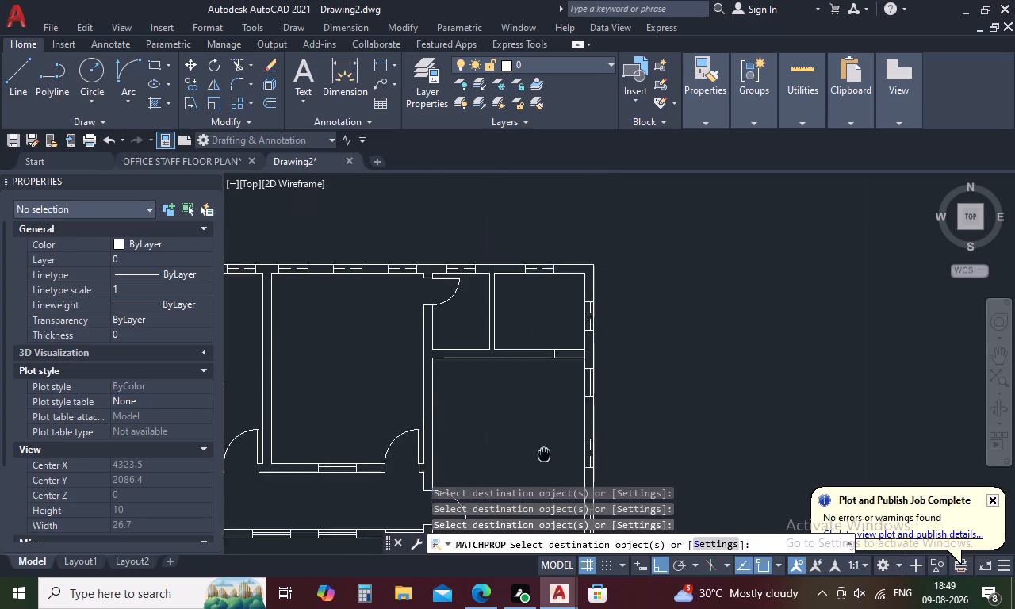
middle_drag(544, 461, 544, 513)
middle_drag(549, 457, 538, 292)
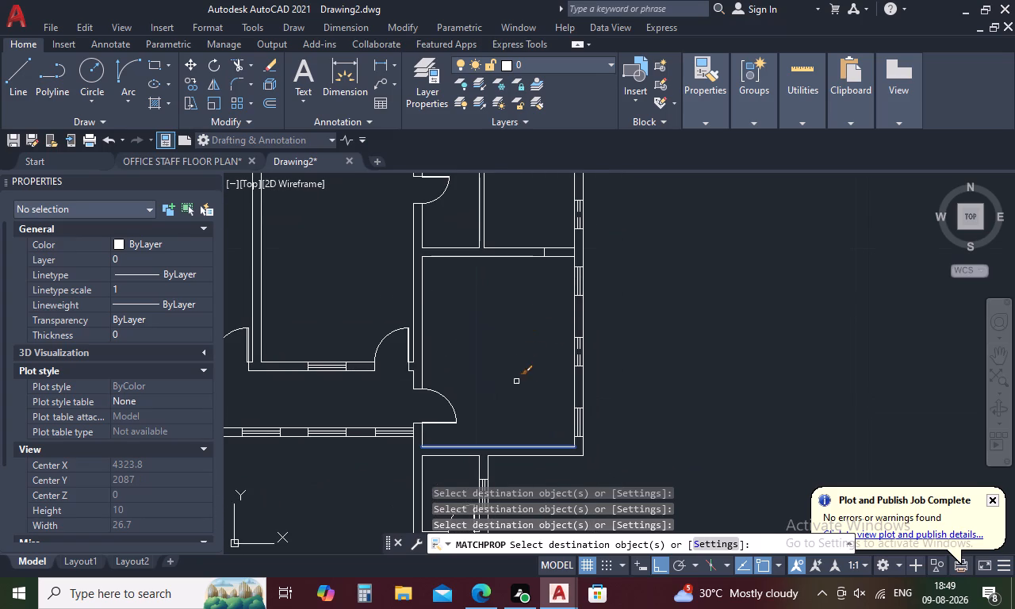
middle_drag(516, 381, 534, 280)
middle_drag(545, 423, 642, 329)
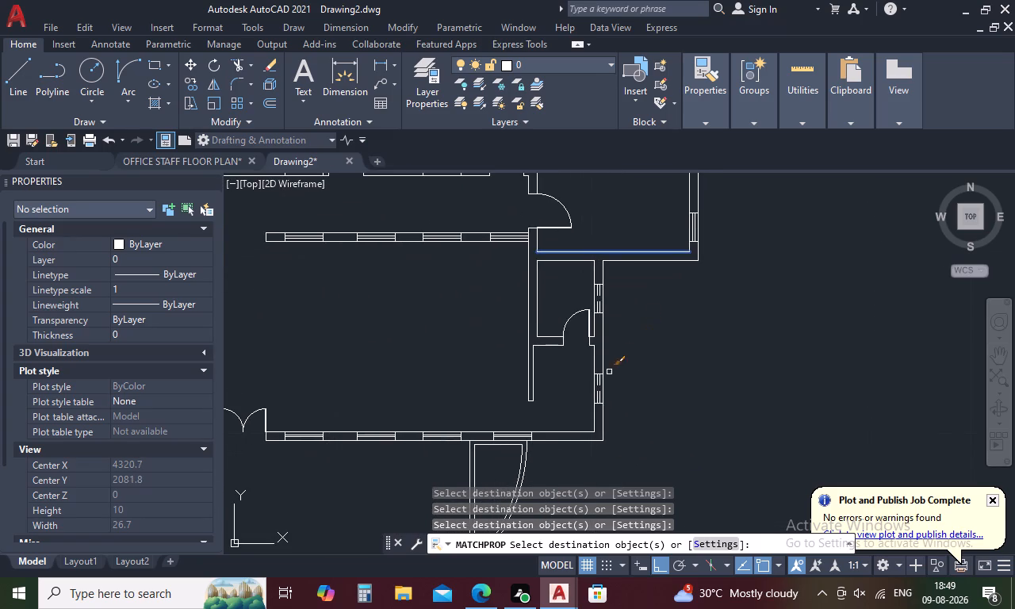
scroll(434, 399, down, 2)
middle_drag(434, 399, 594, 423)
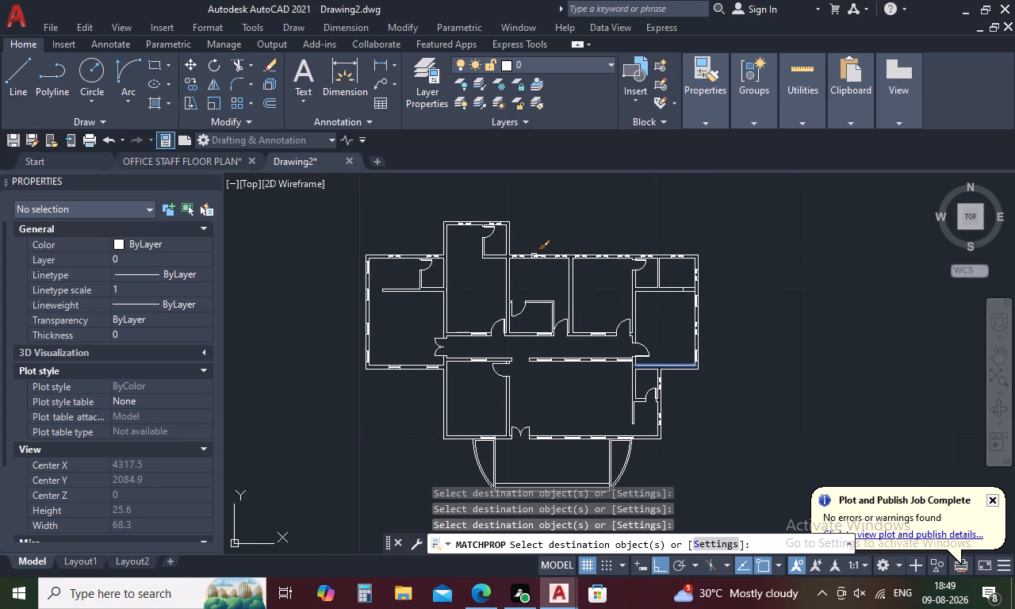
Match the continuous properties onto both glazing lines of the two outer north-wall windows in the room with the inner corner enclosure.
scroll(534, 256, up, 5)
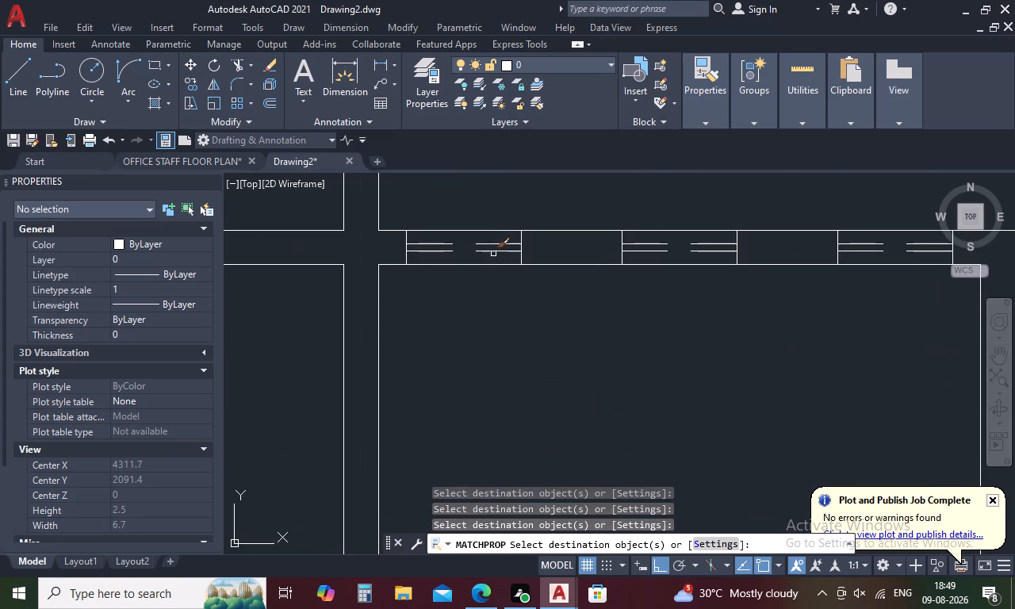
click(492, 252)
click(492, 242)
middle_drag(590, 335, 368, 336)
click(648, 253)
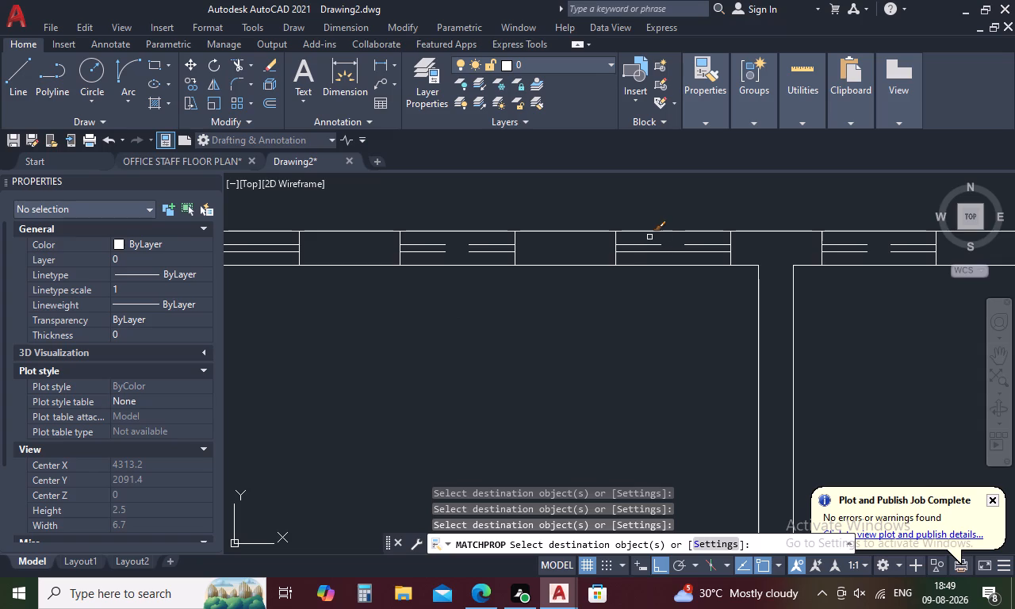
click(649, 245)
Match the continuous properties onto the glazing lines of the two outer north-wall windows in the adjoining room to the east, and end Match Properties.
scroll(649, 245, down, 2)
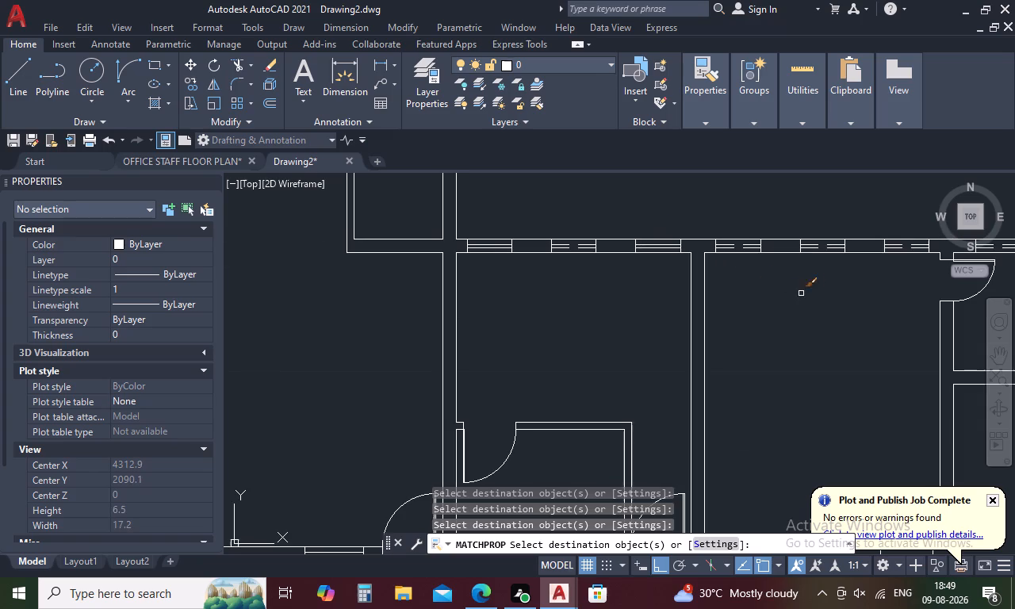
middle_drag(859, 293, 490, 345)
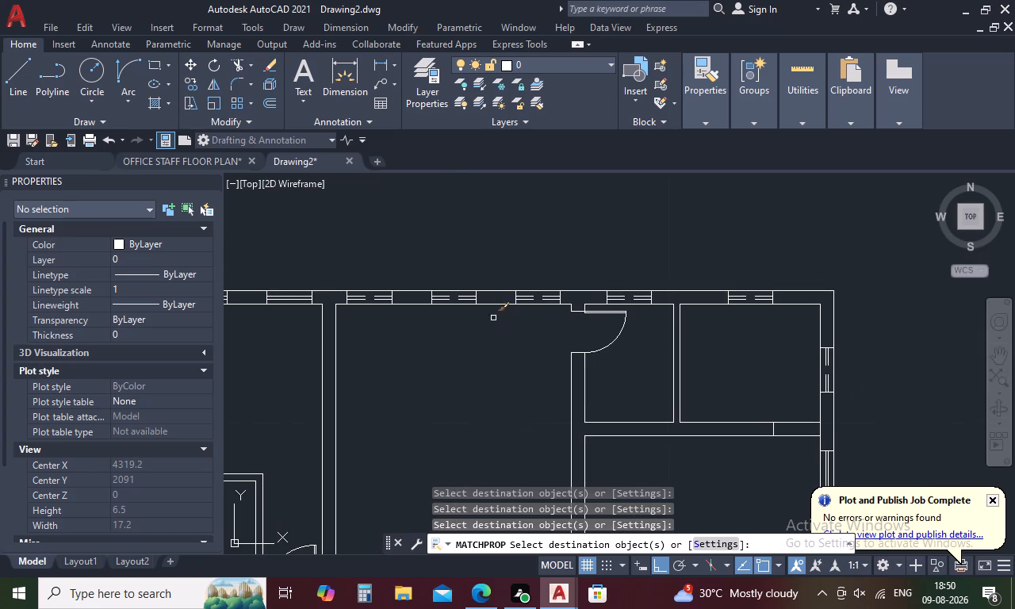
click(527, 295)
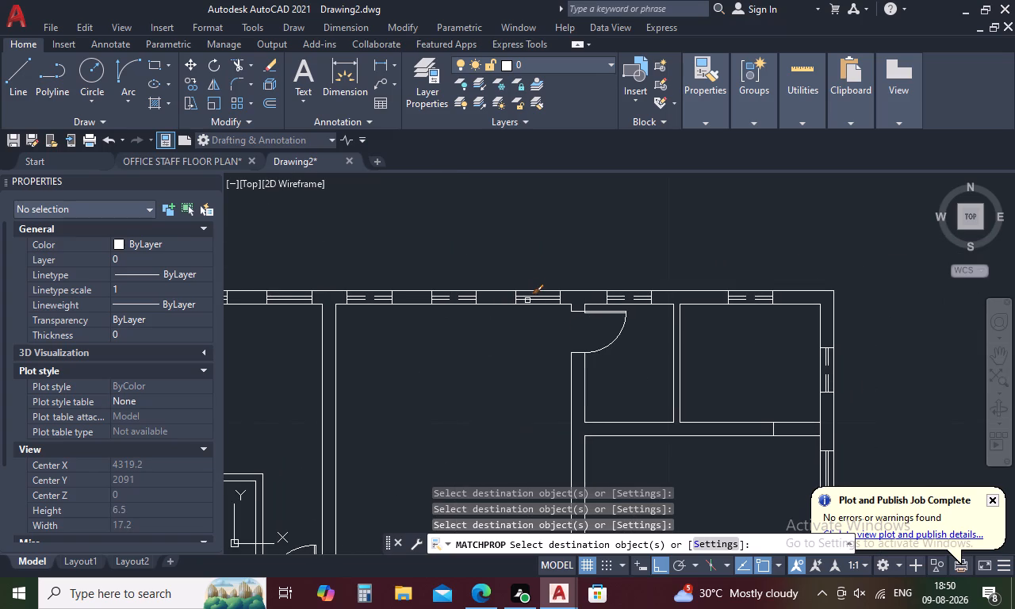
click(527, 301)
click(386, 298)
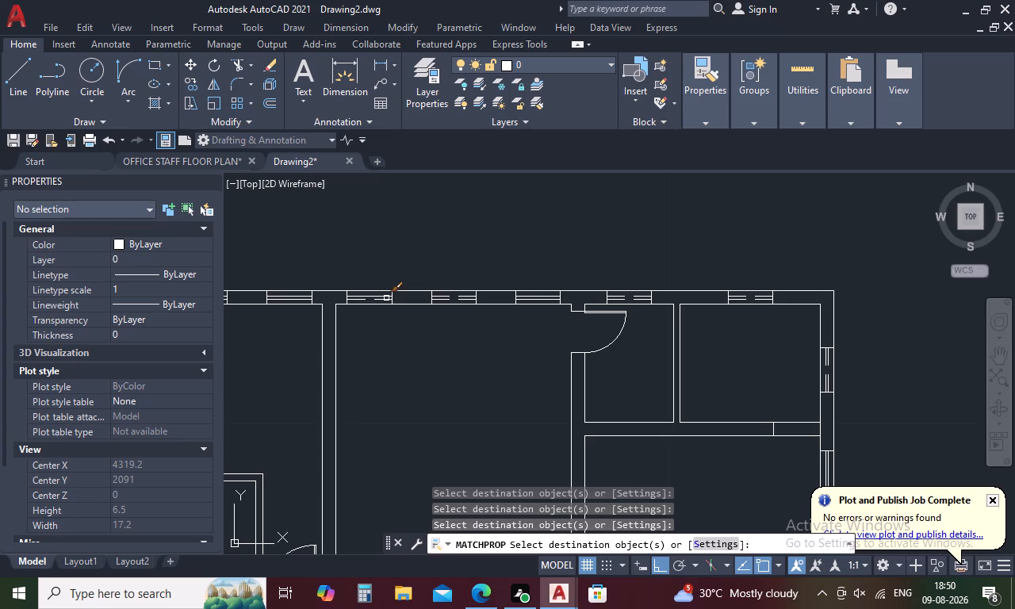
click(385, 300)
scroll(442, 337, down, 2)
middle_drag(455, 340, 468, 343)
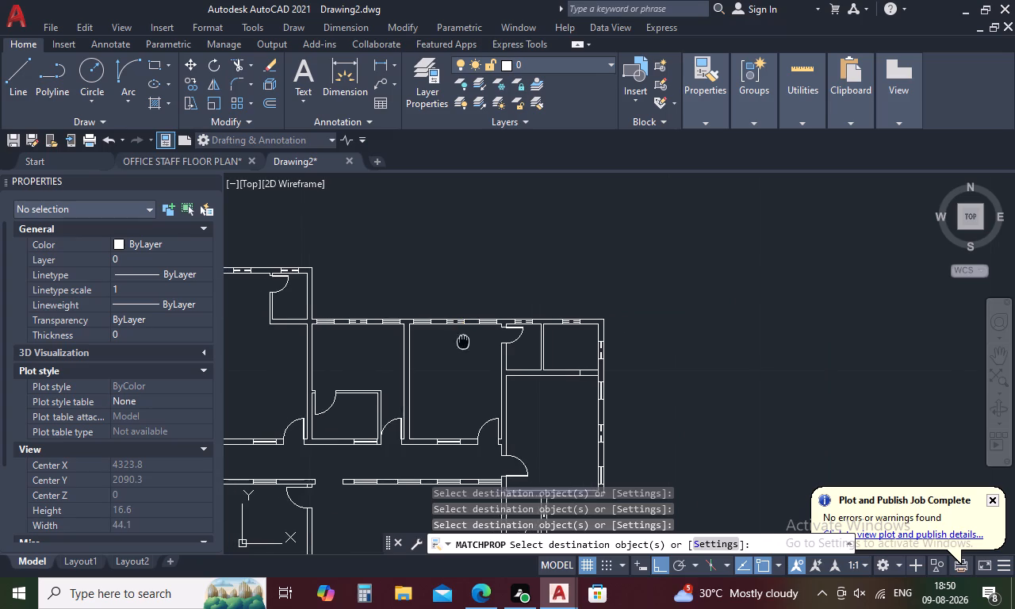
middle_drag(468, 343, 741, 367)
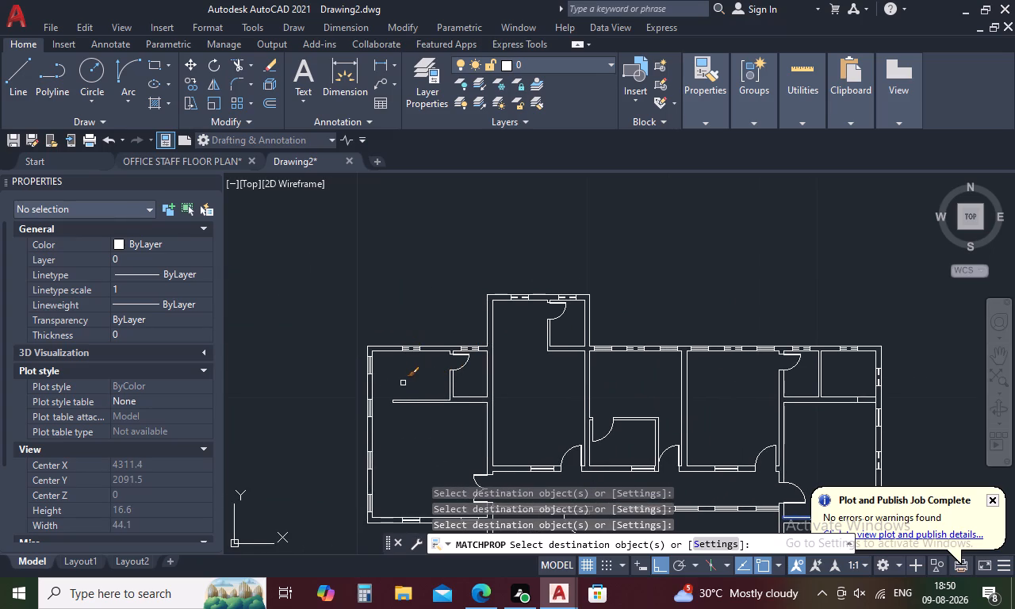
key(Escape)
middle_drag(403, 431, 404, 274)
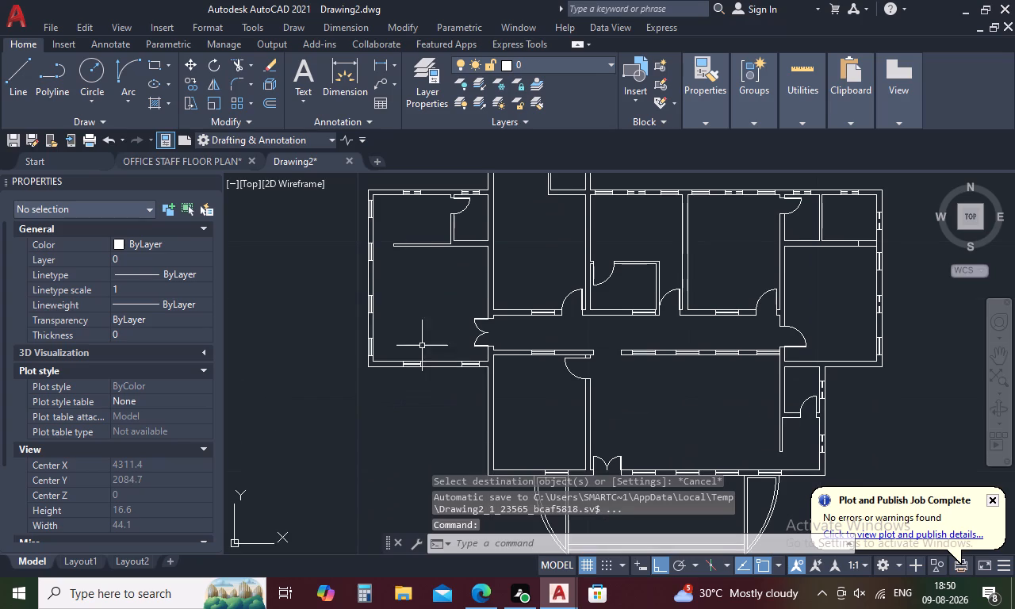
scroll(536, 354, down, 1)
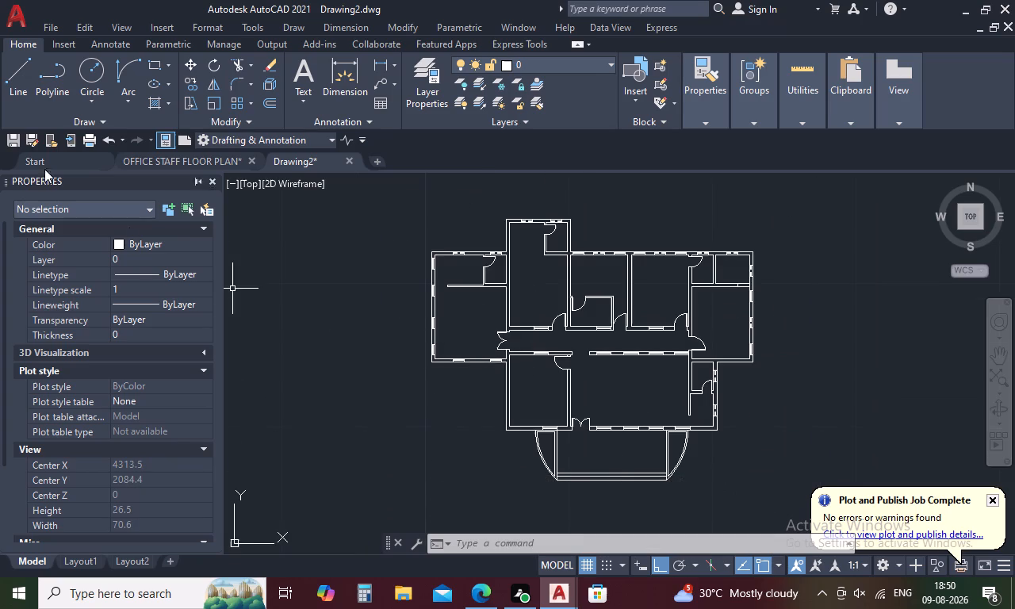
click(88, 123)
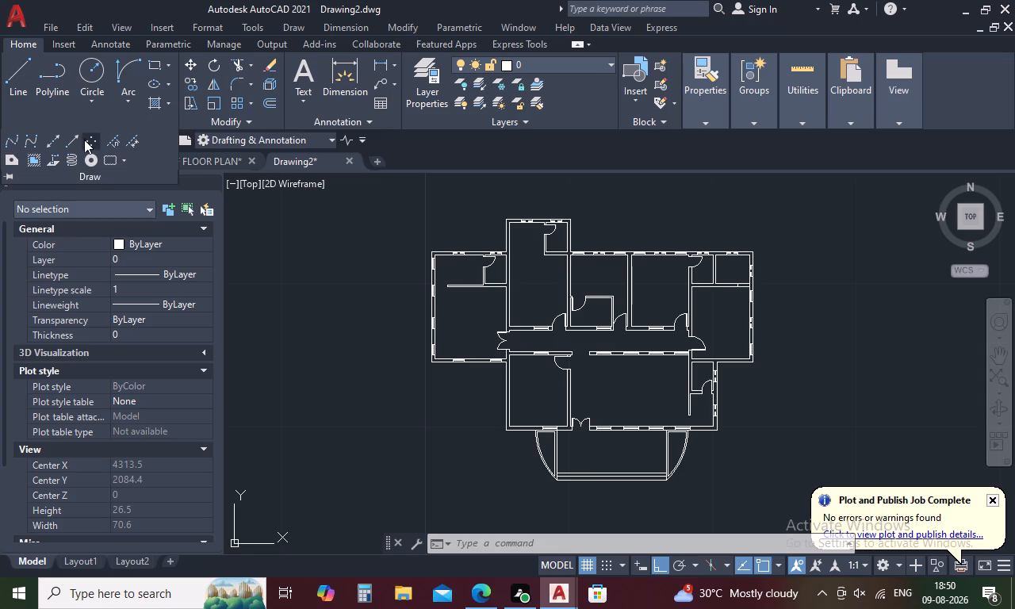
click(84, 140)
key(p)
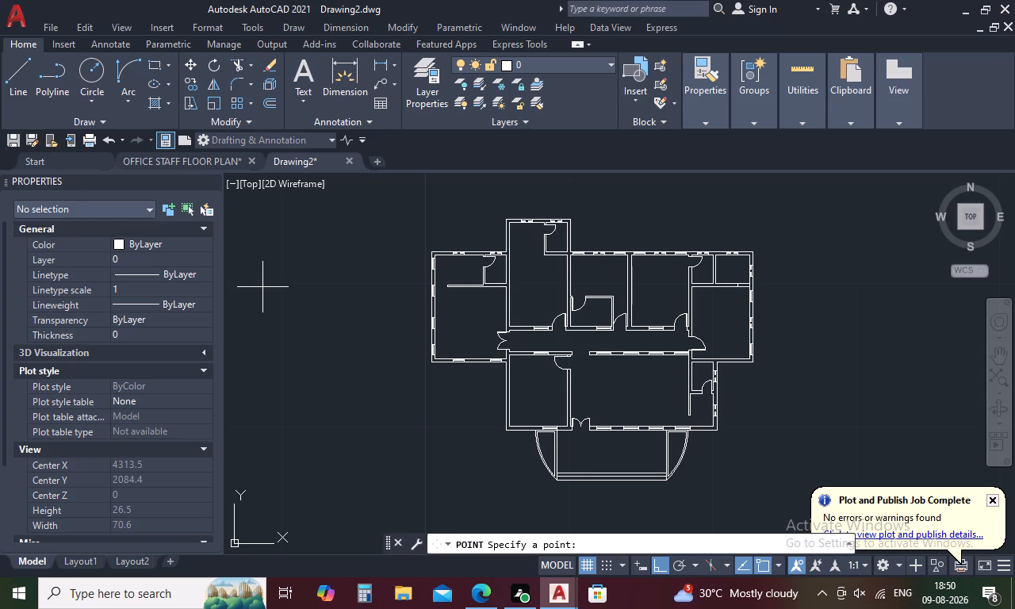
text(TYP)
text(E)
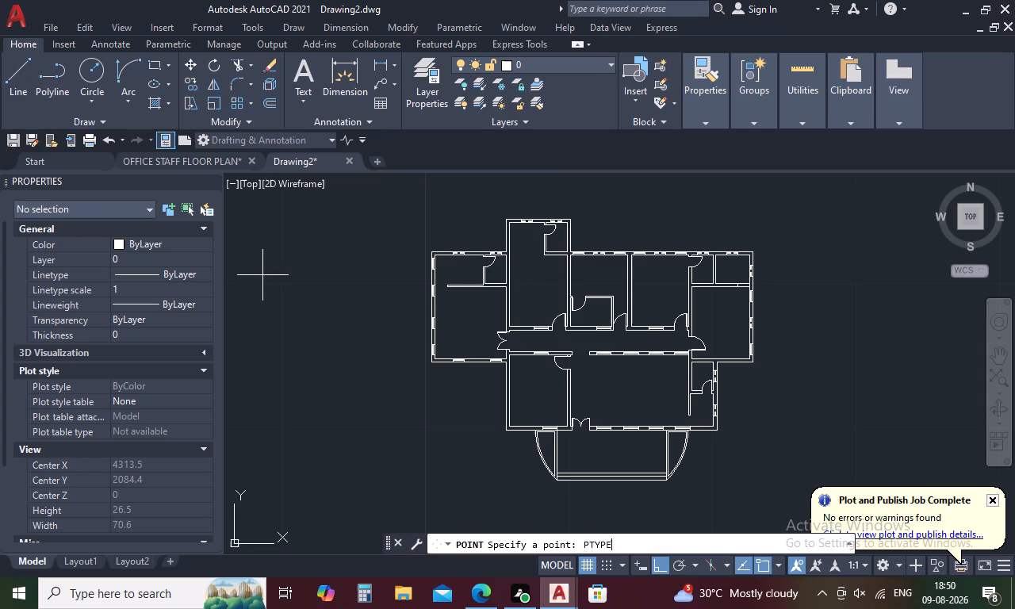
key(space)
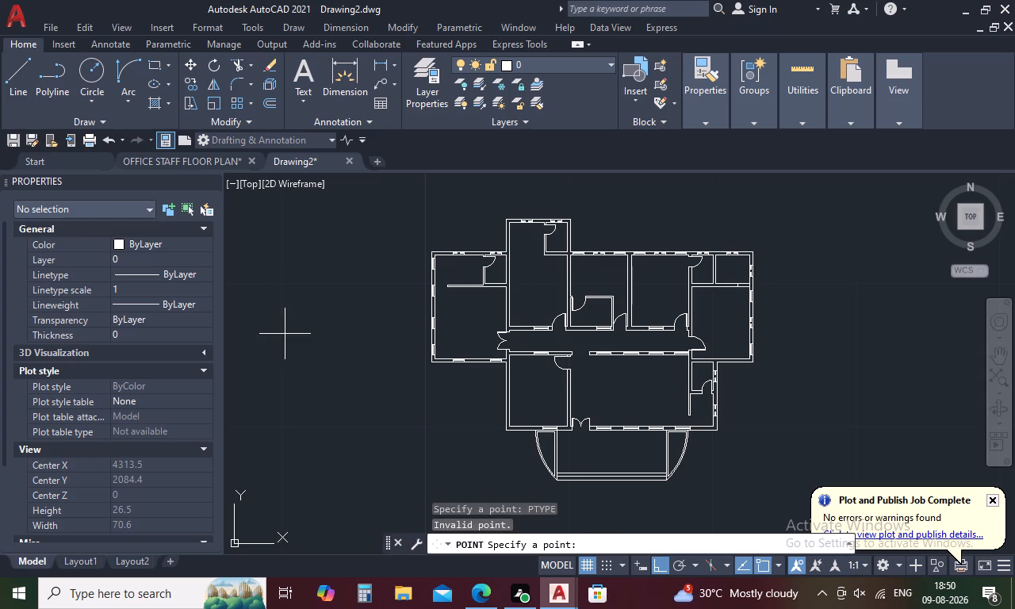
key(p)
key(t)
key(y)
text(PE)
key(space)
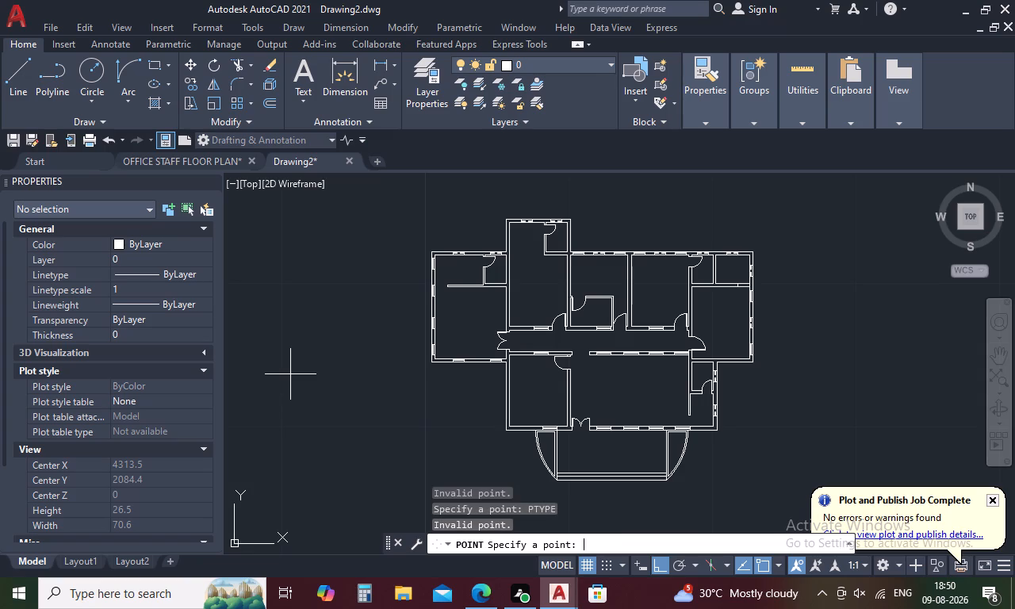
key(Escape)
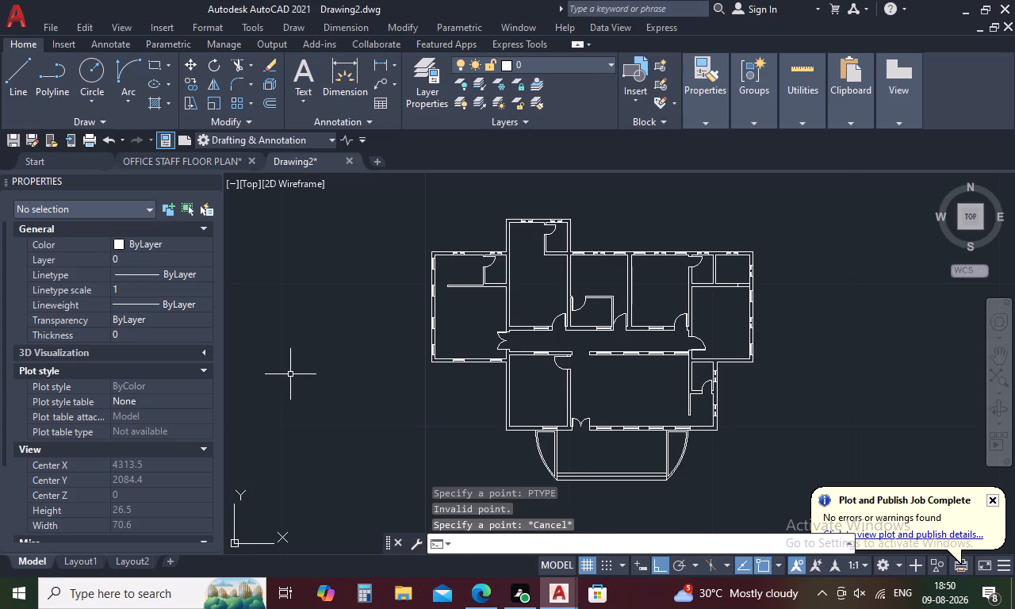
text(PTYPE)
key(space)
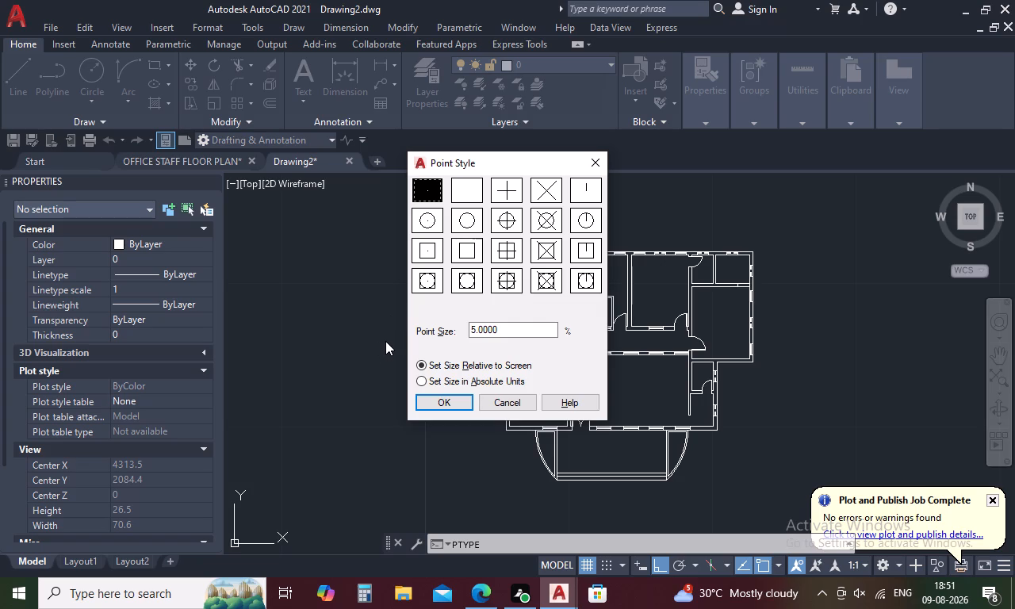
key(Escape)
Draw a rectangle, longer east to west, near the northwest corner of the north room just west of the door to the small northeast rooms.
text(RE)
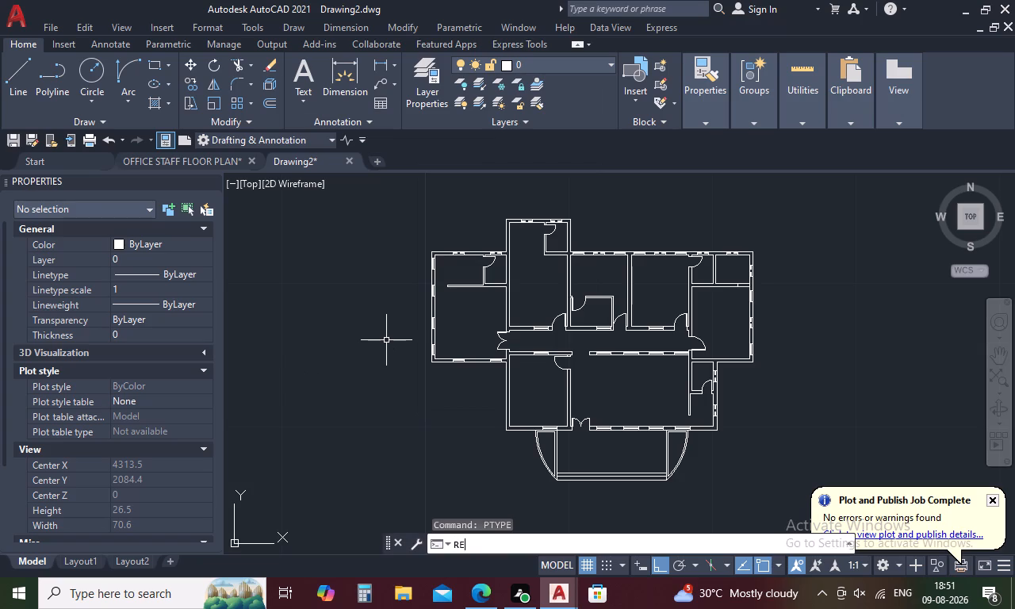
text(C)
key(space)
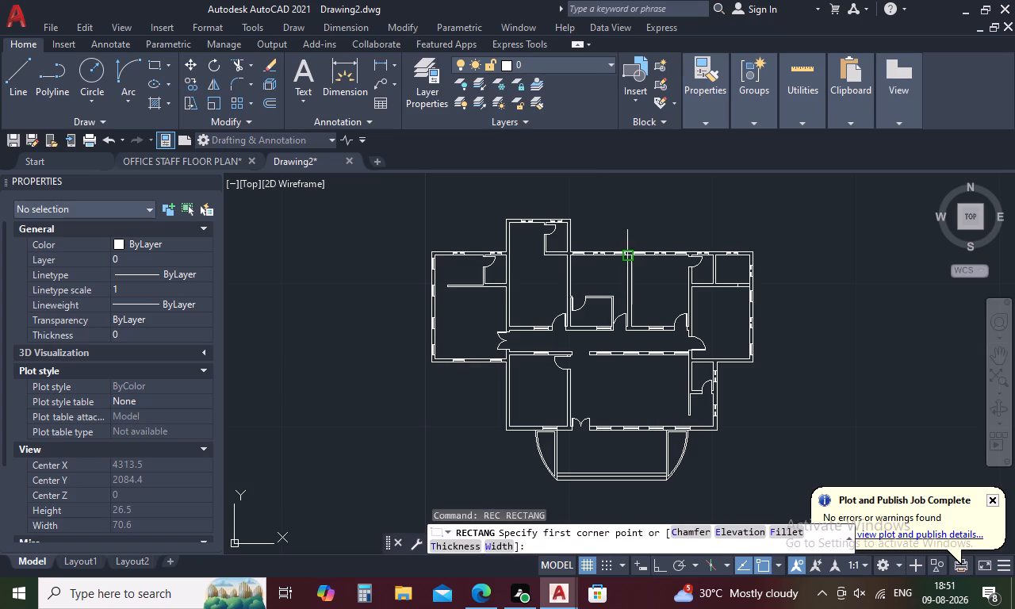
middle_drag(649, 270, 574, 290)
scroll(573, 290, up, 2)
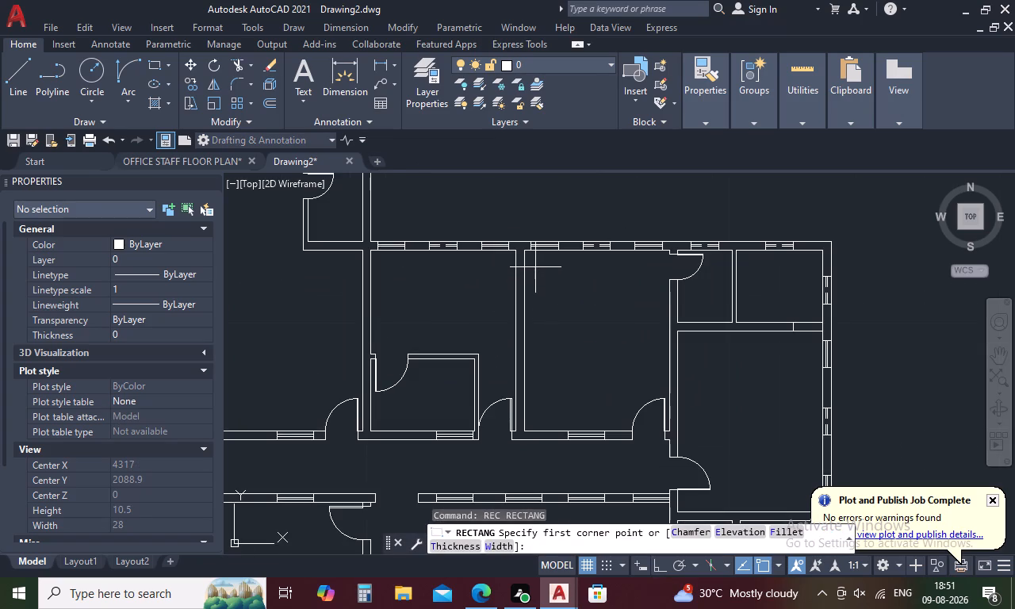
click(535, 267)
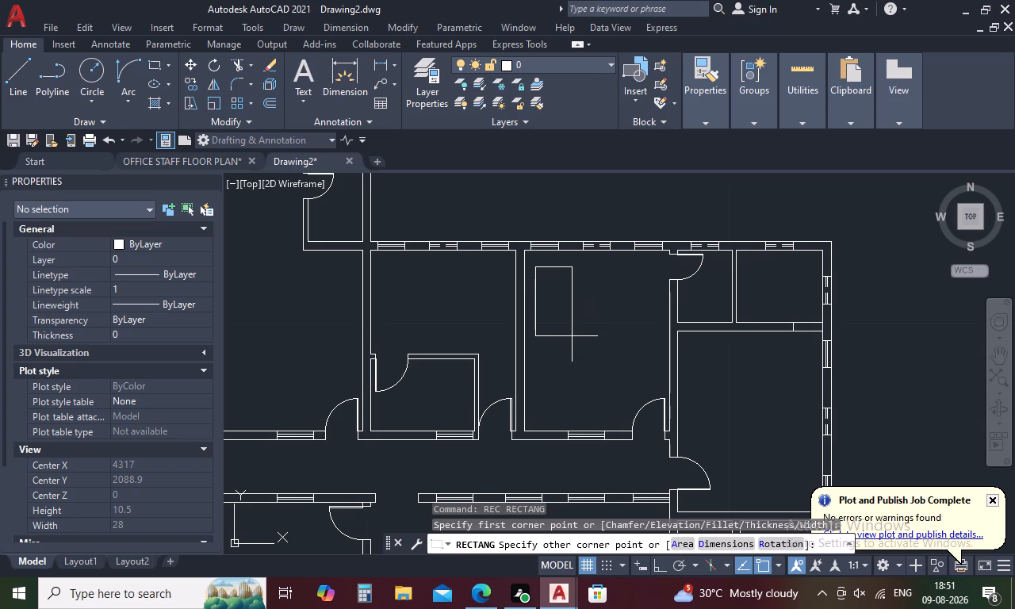
click(603, 297)
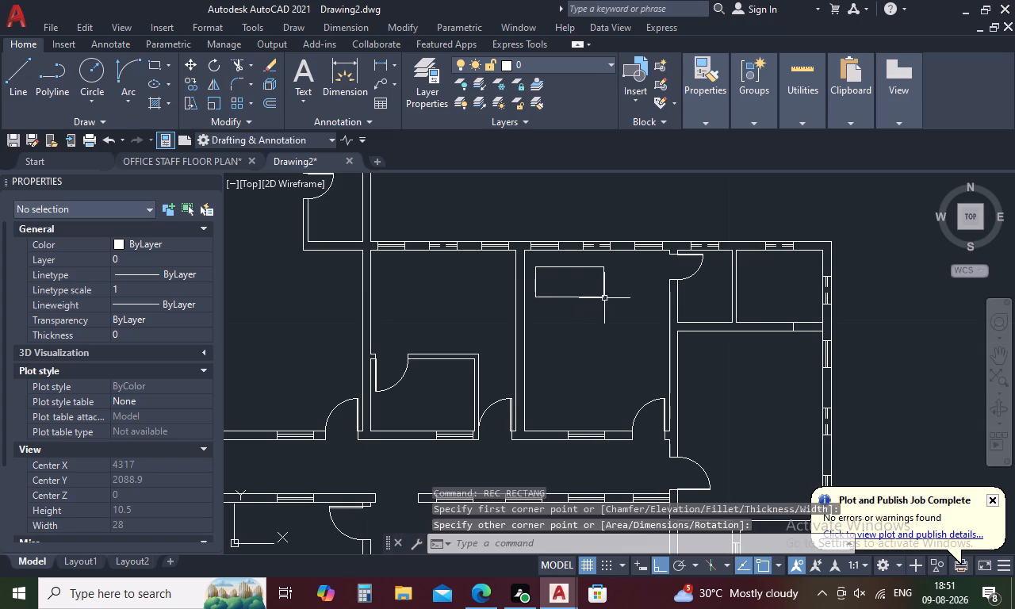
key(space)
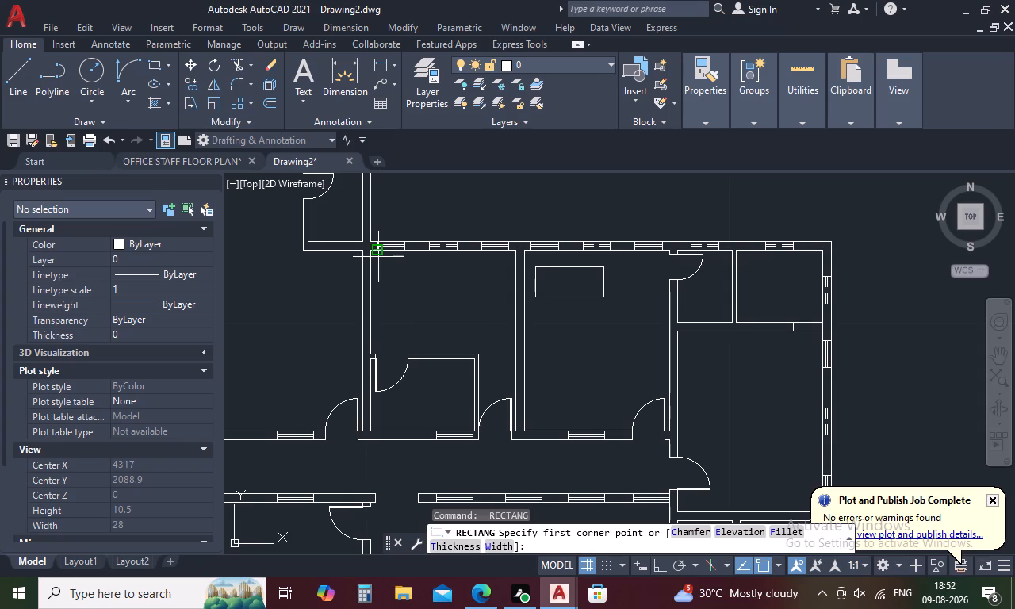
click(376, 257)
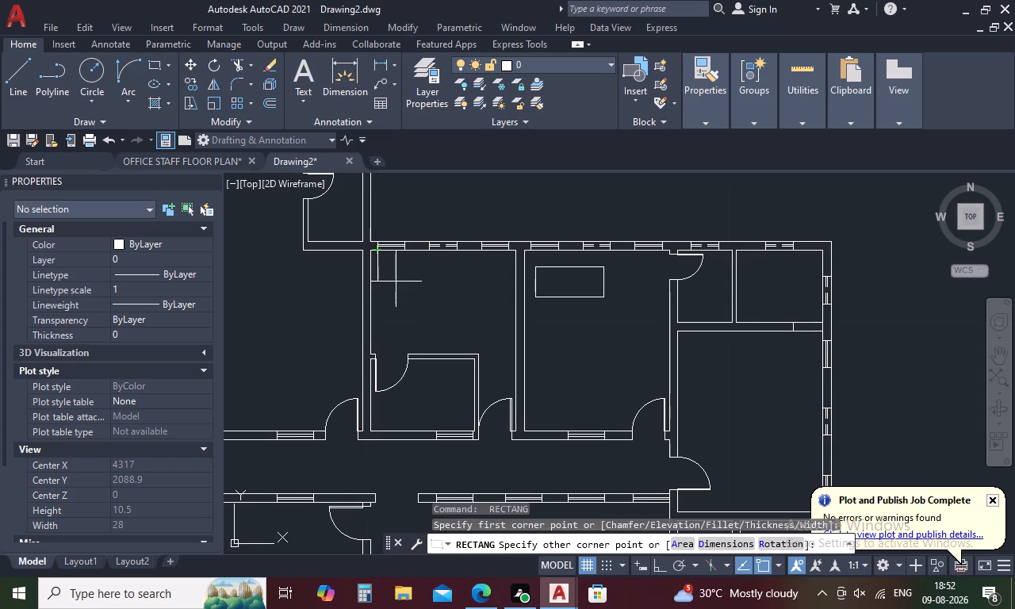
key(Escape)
Draw a rectangle, longer north to south, inside the northwest corner of the north room with the inner corner enclosure.
key(space)
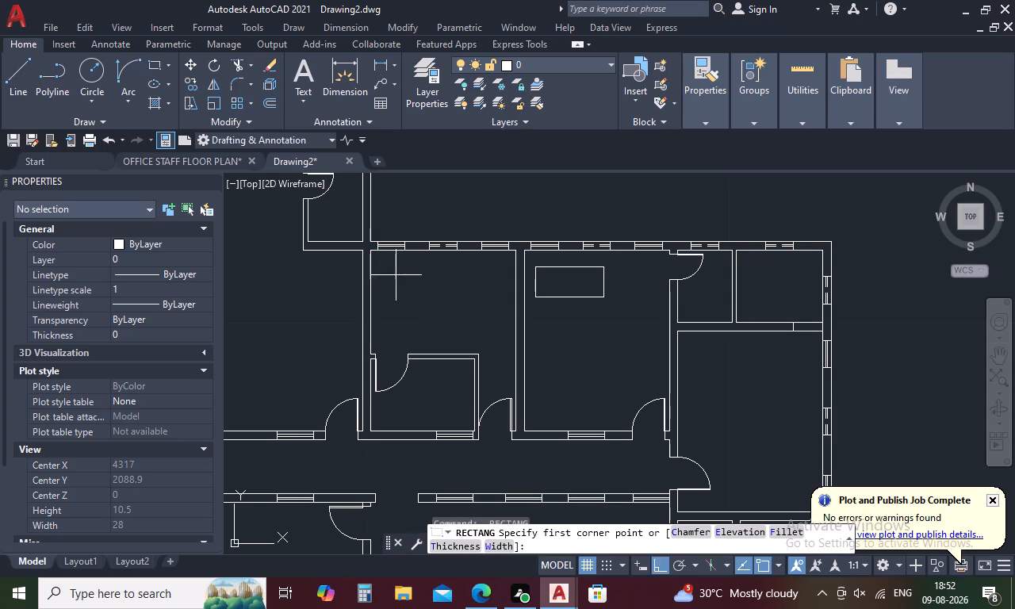
scroll(385, 262, up, 3)
click(356, 246)
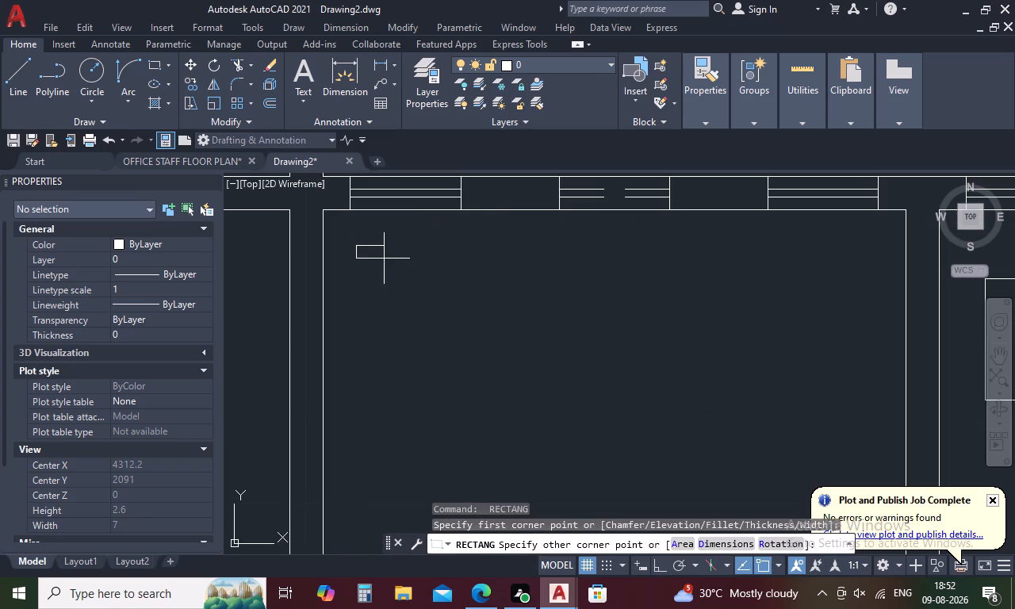
click(464, 442)
scroll(465, 434, down, 3)
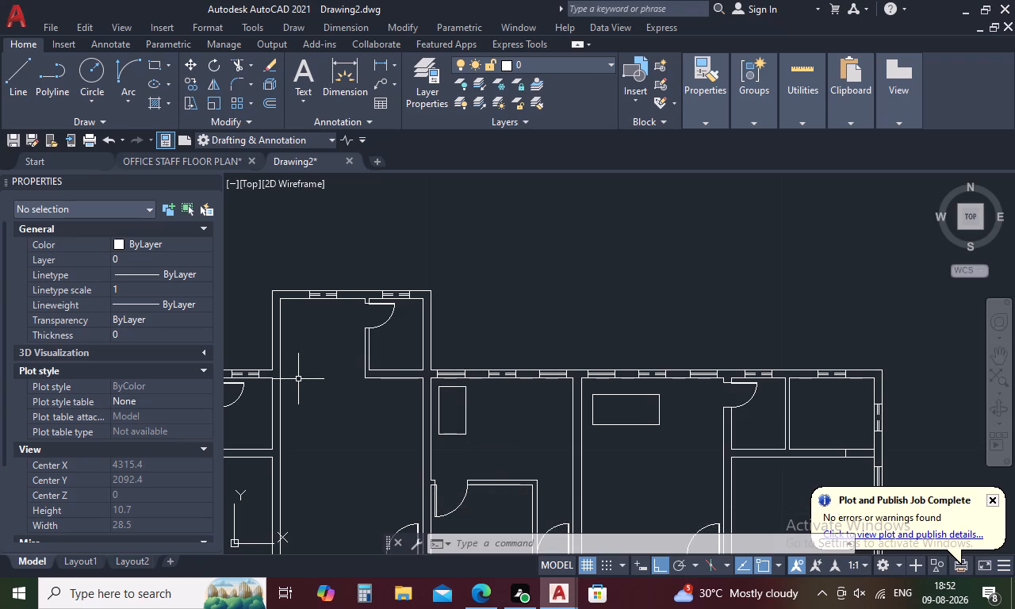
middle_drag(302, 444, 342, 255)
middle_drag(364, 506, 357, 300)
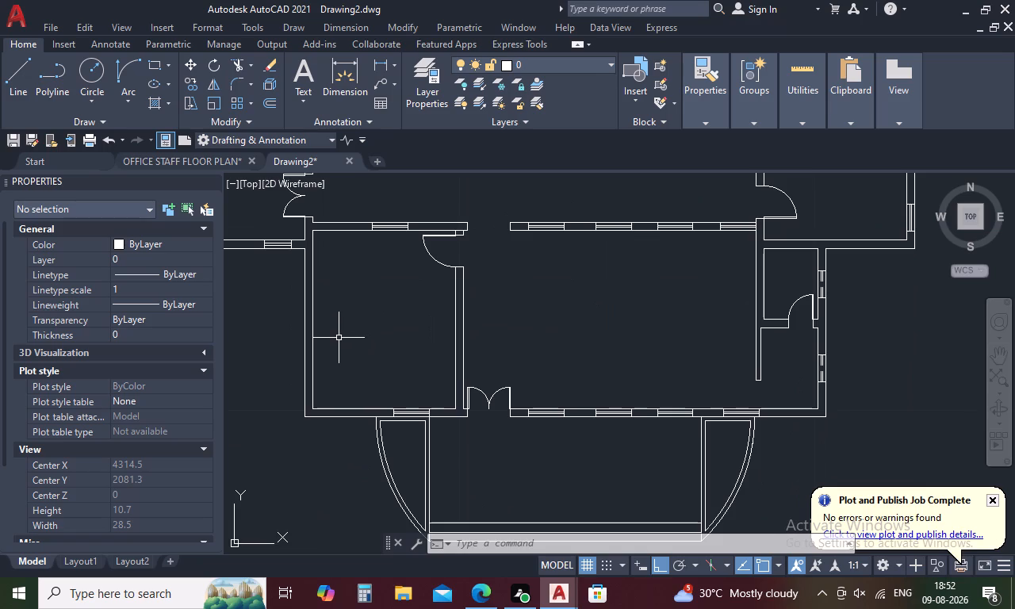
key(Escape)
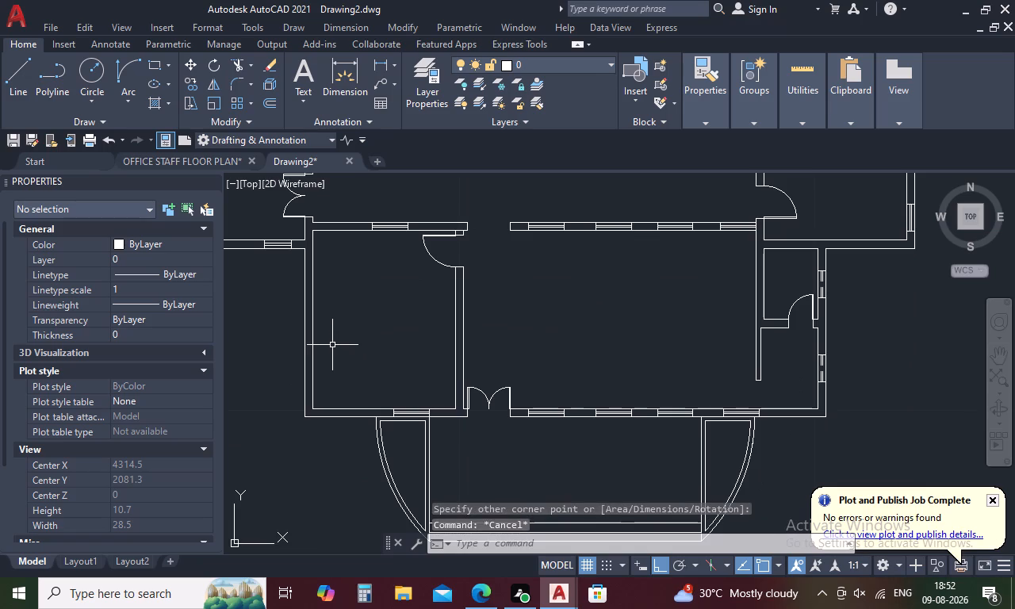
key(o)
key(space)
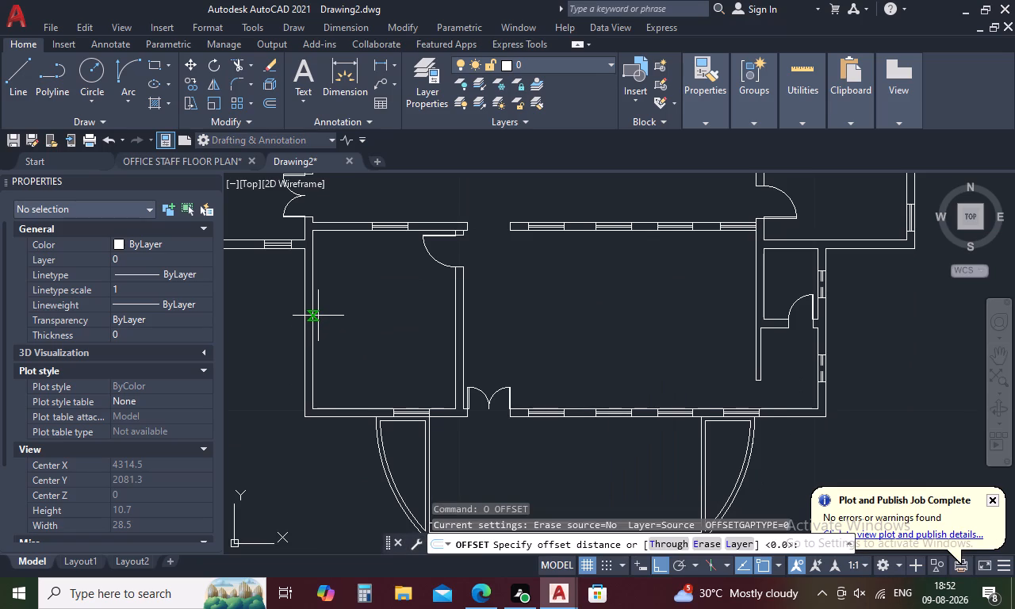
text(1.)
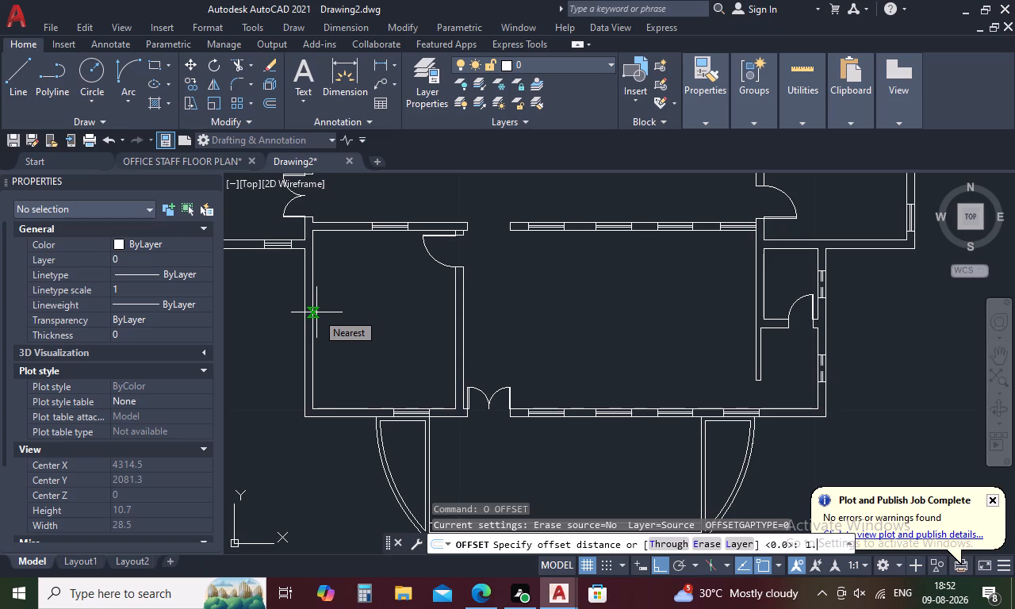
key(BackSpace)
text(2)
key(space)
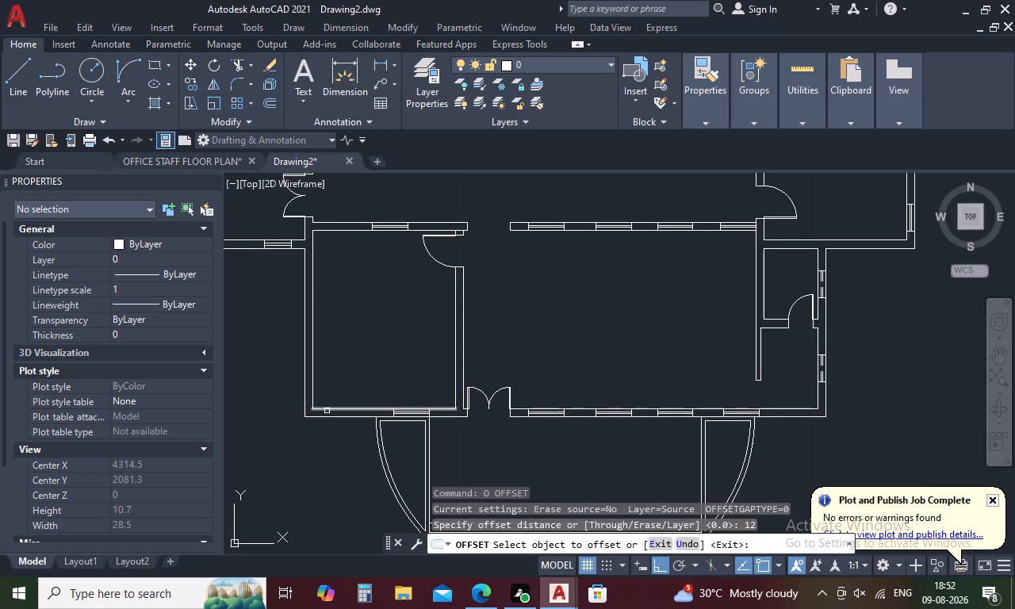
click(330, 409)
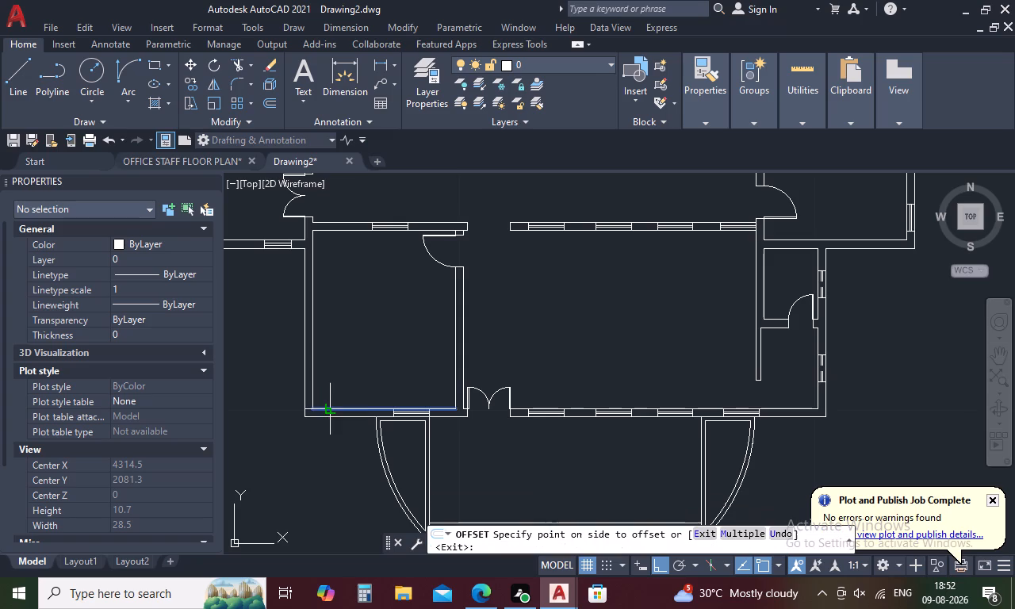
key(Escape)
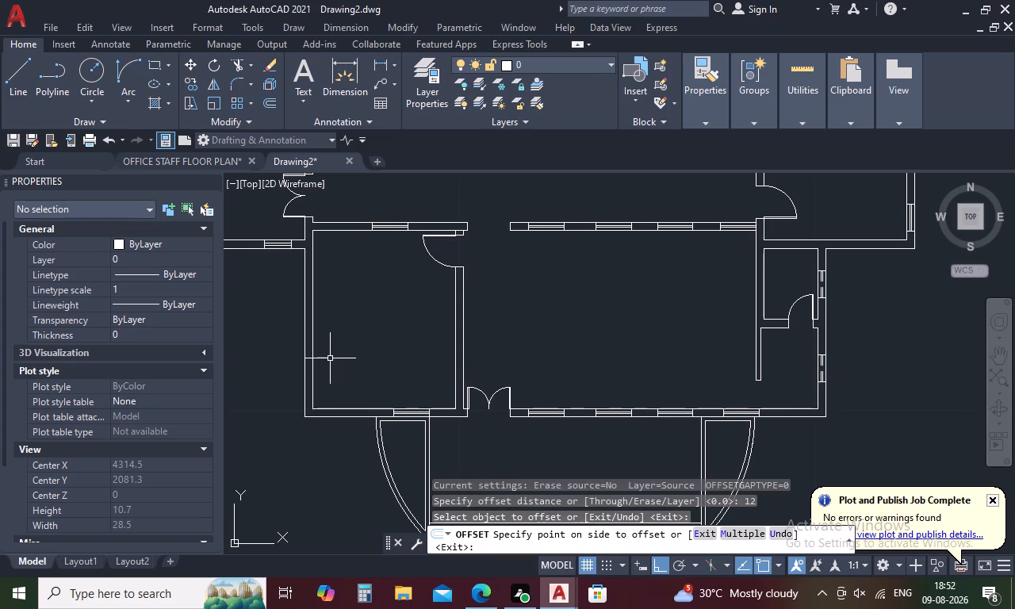
Offset the inner south-wall line of the room west of the double entrance door 2 units north into the room.
text(O 2)
key(space)
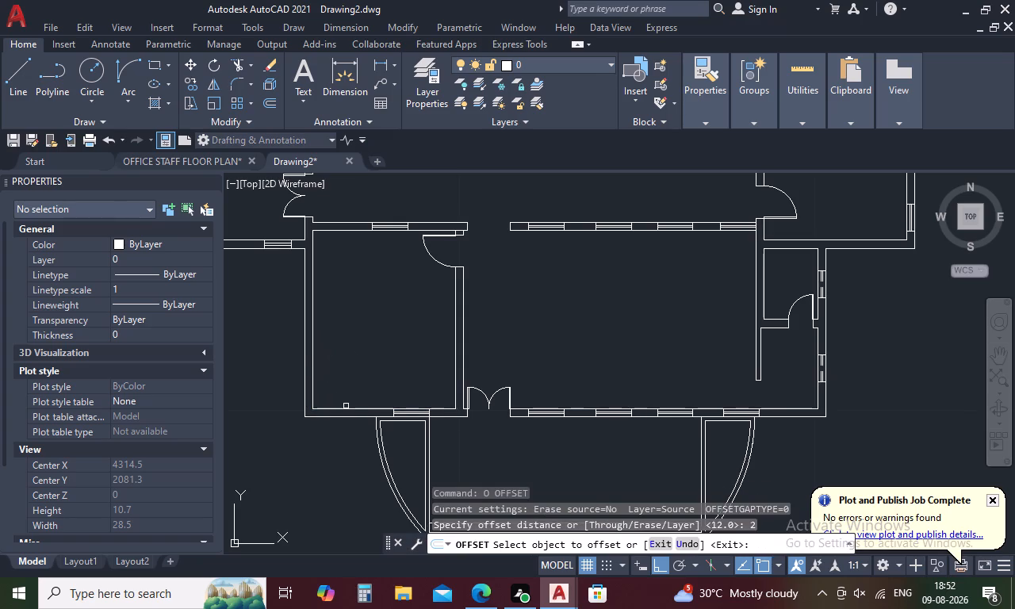
click(347, 408)
click(348, 367)
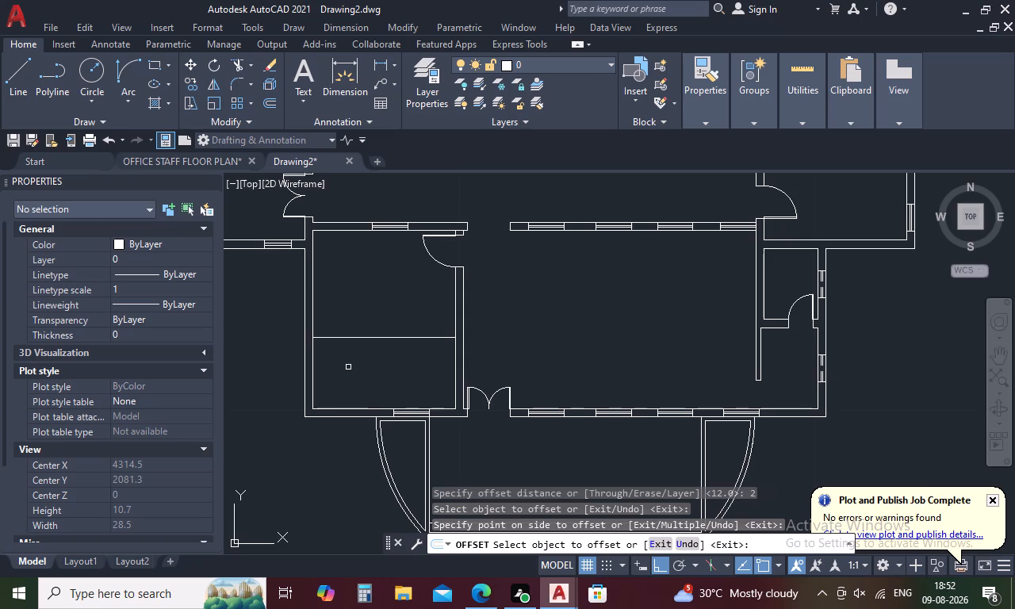
key(space)
Offset the new east-west line 0.12 to the south to give the partition its wall thickness.
key(space)
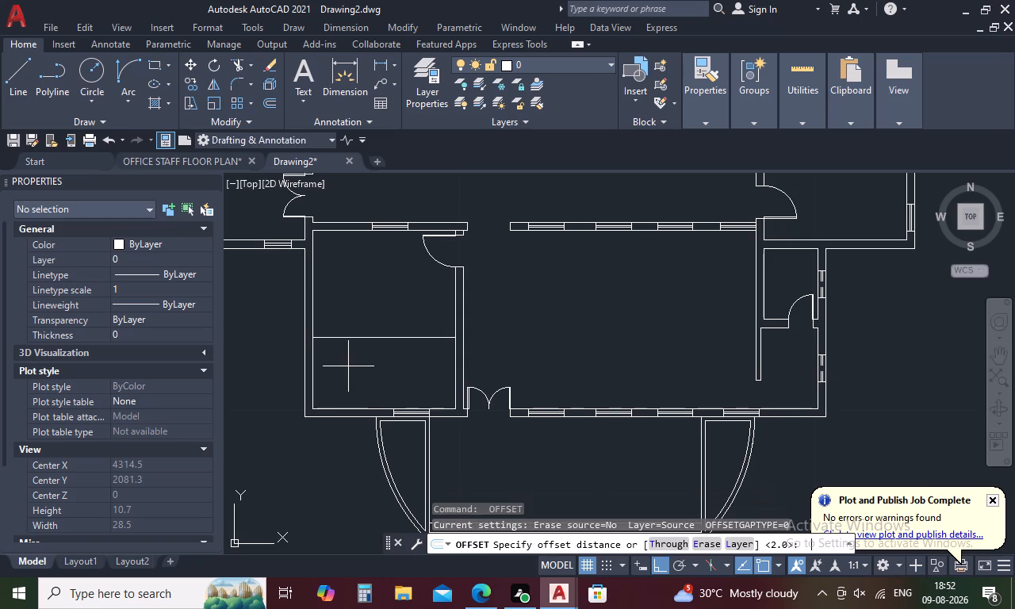
text(.12)
key(space)
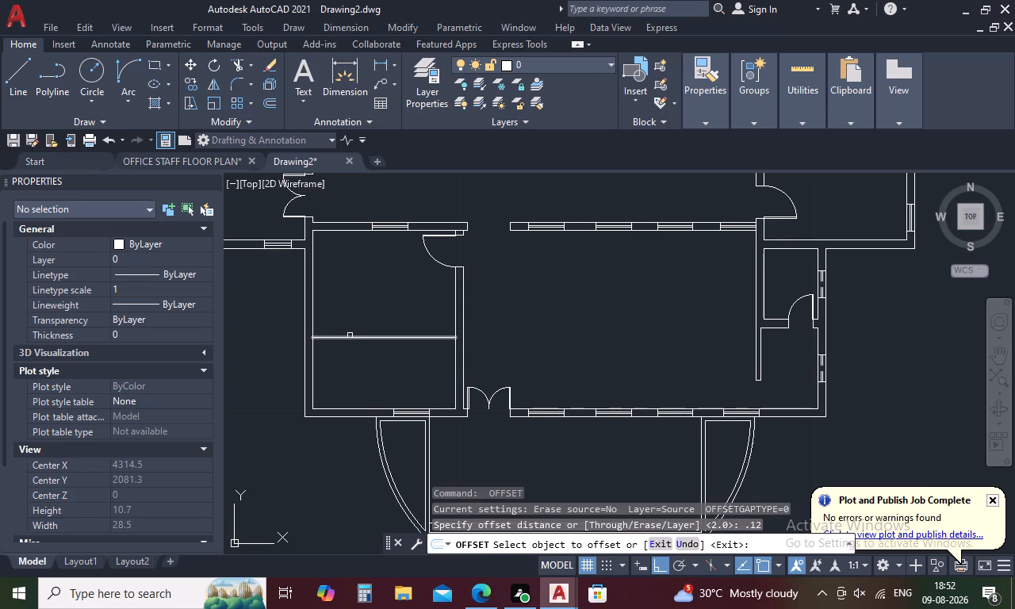
click(351, 339)
click(353, 365)
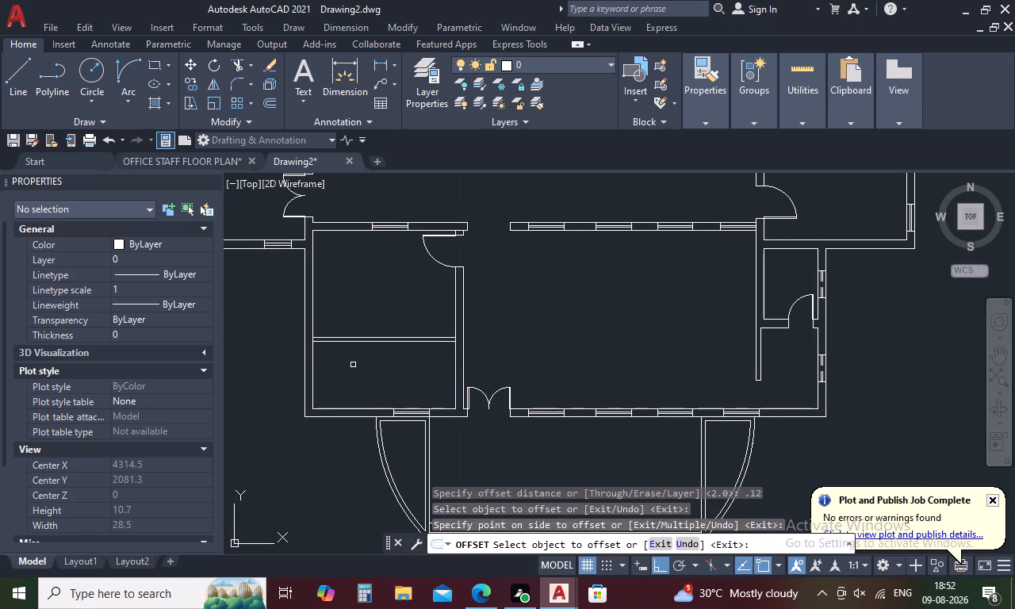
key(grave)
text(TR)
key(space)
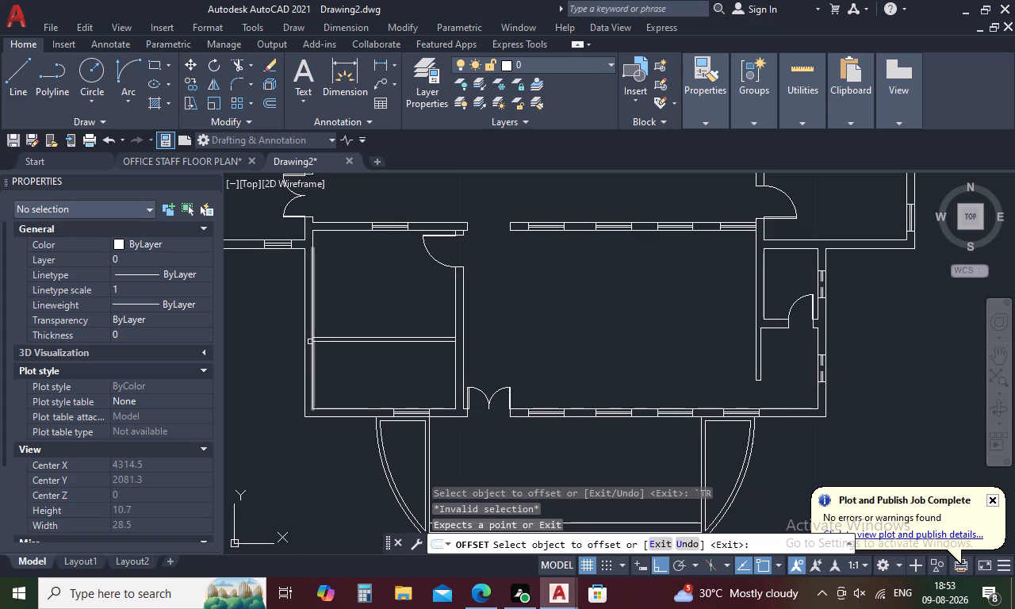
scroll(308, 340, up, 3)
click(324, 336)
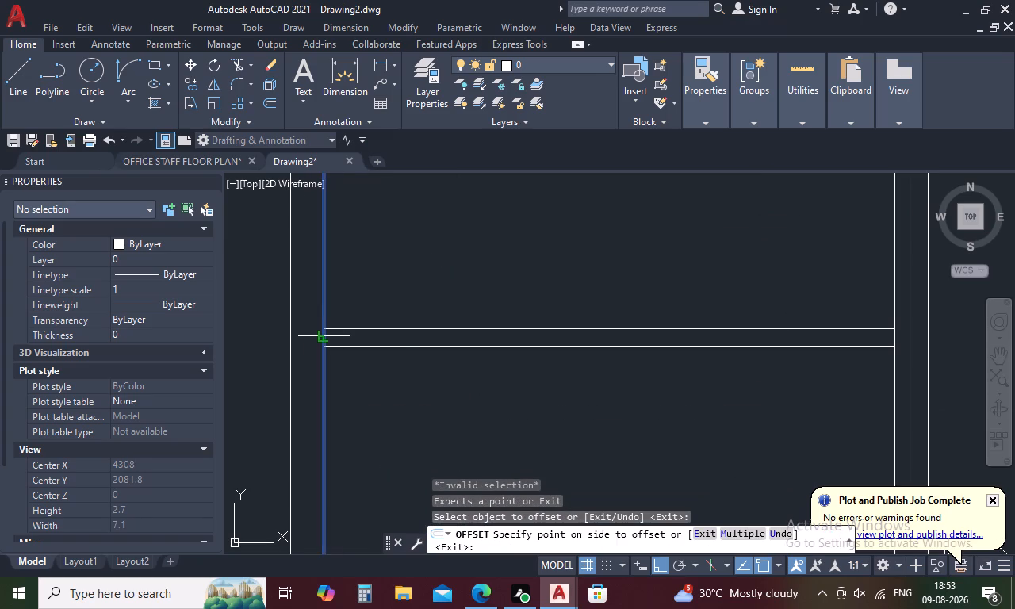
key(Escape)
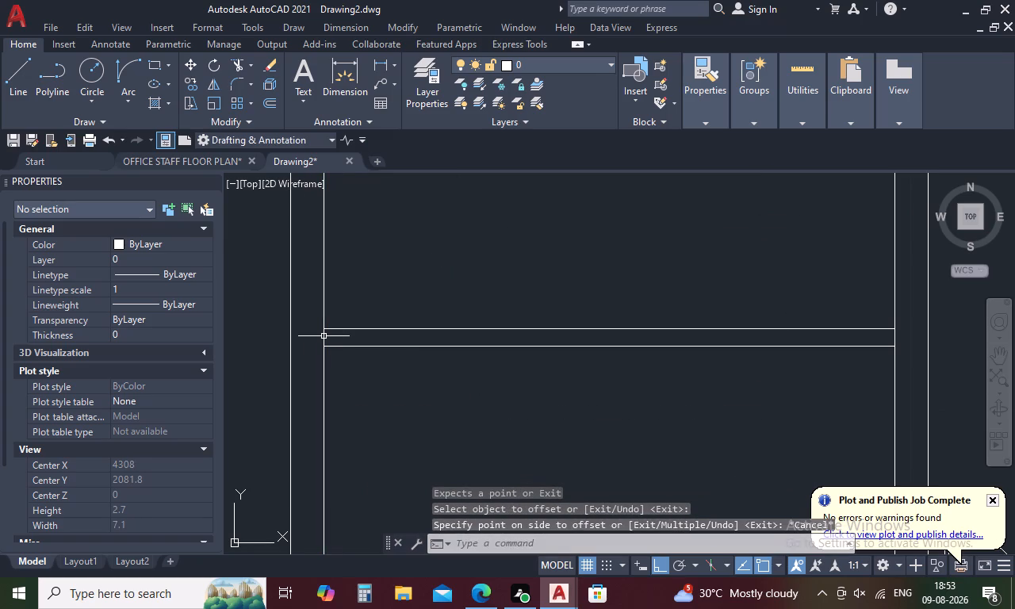
Trim the inner west-wall line between the two partition lines to open the wall junction.
text(TR)
key(space)
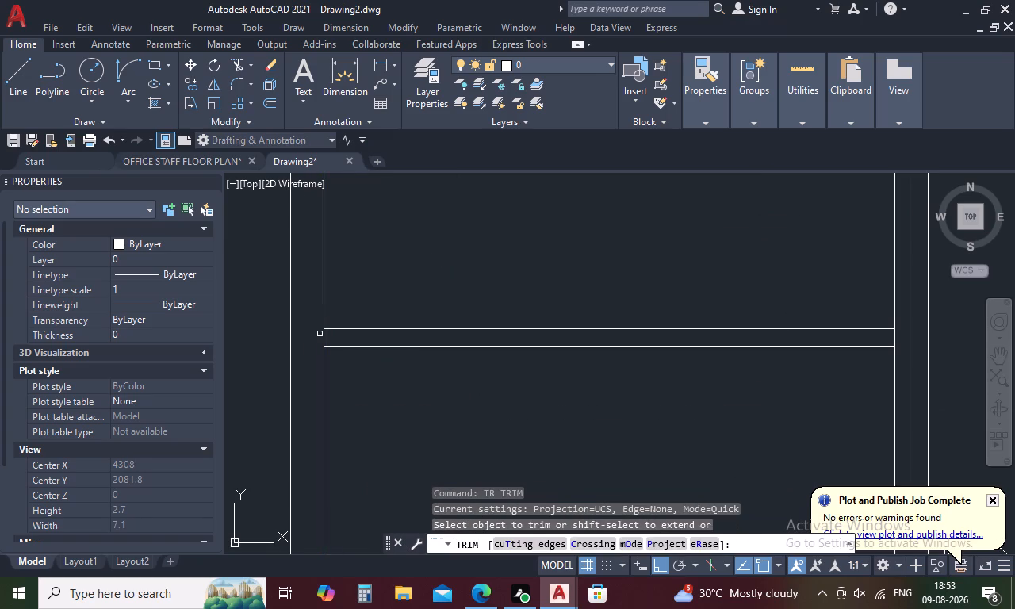
click(321, 335)
scroll(321, 335, down, 2)
key(Escape)
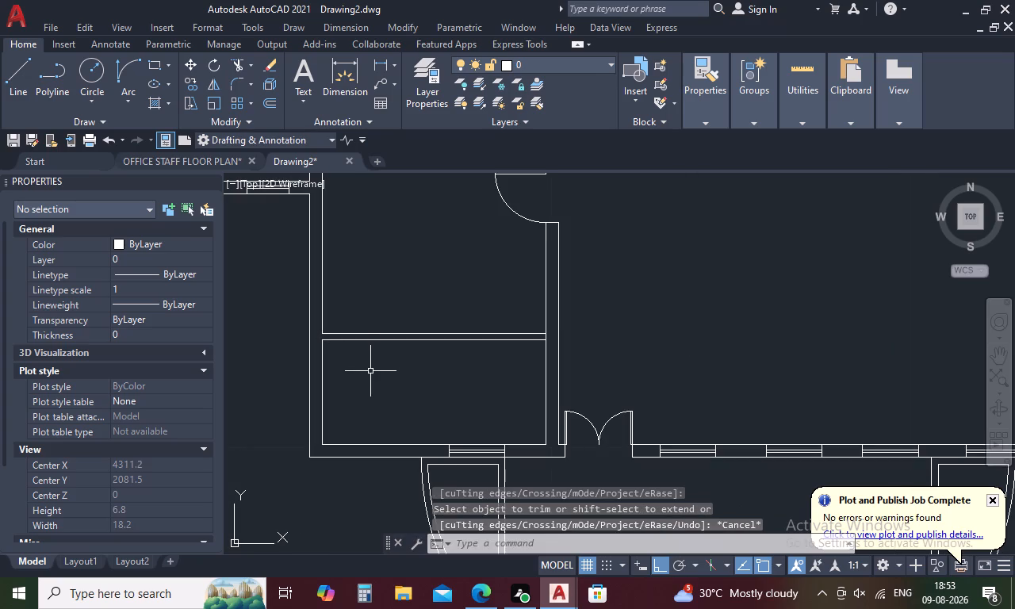
Offset the inner west-wall line south of the new partition 1.5 units east.
text(O)
key(space)
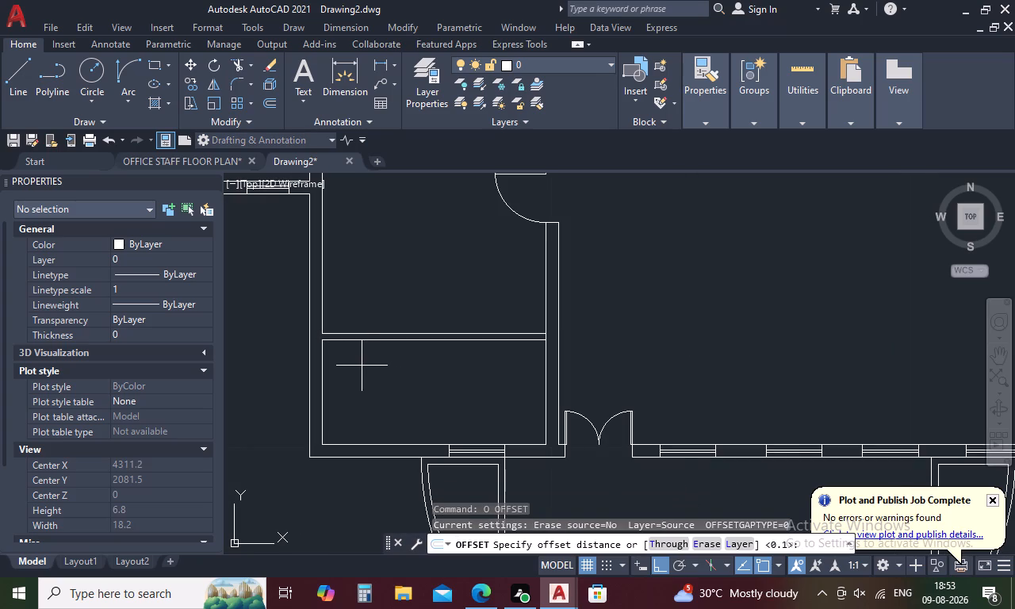
key(1)
key(period)
key(4)
key(BackSpace)
text(5)
key(space)
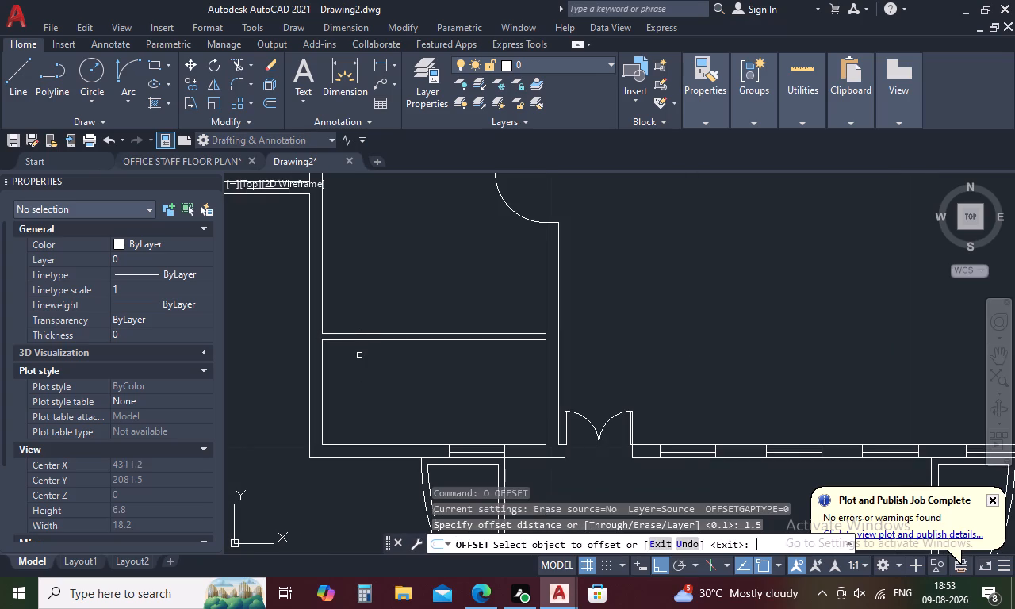
click(322, 416)
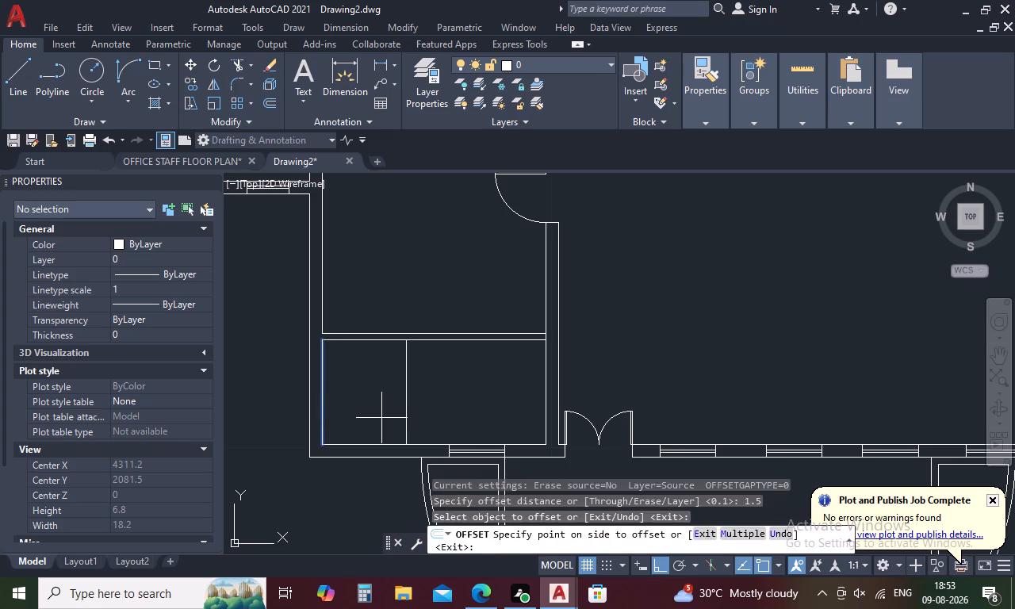
click(381, 418)
key(space)
Offset the new north-south line 0.12 to the east to form the second partition's thickness.
key(space)
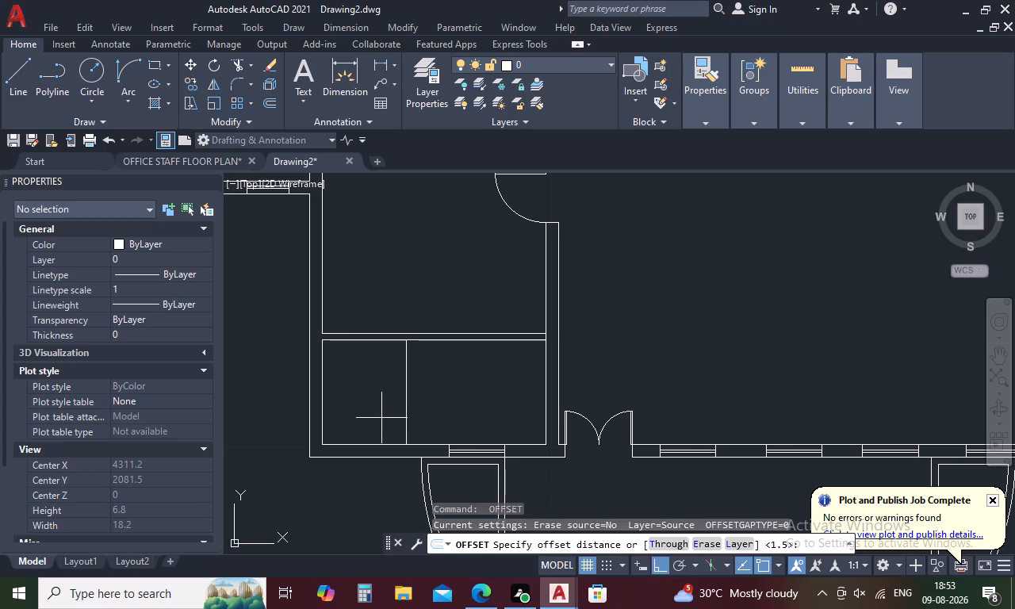
key(period)
text(12)
key(space)
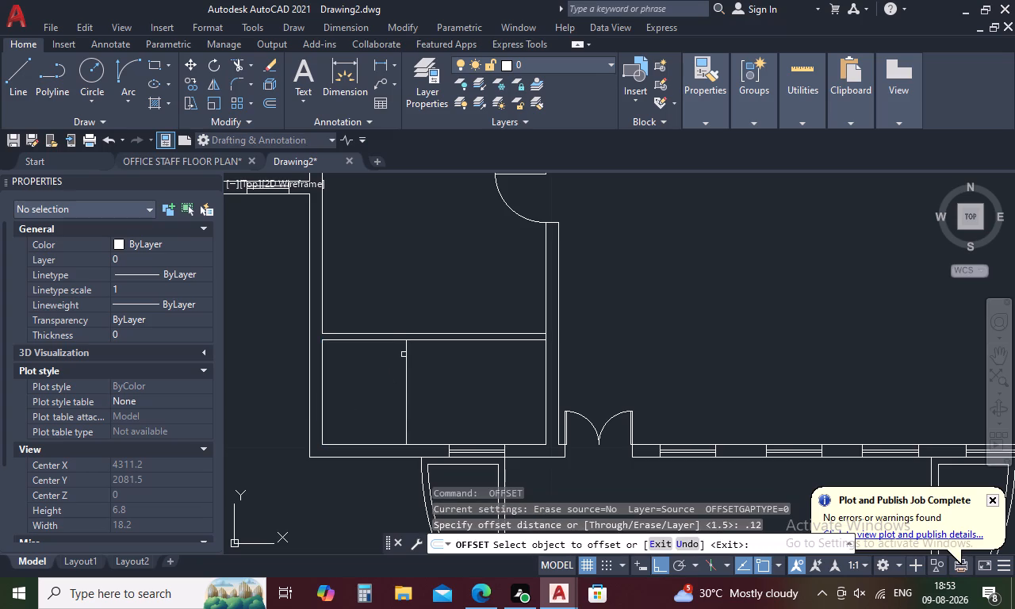
click(408, 349)
click(455, 358)
key(Escape)
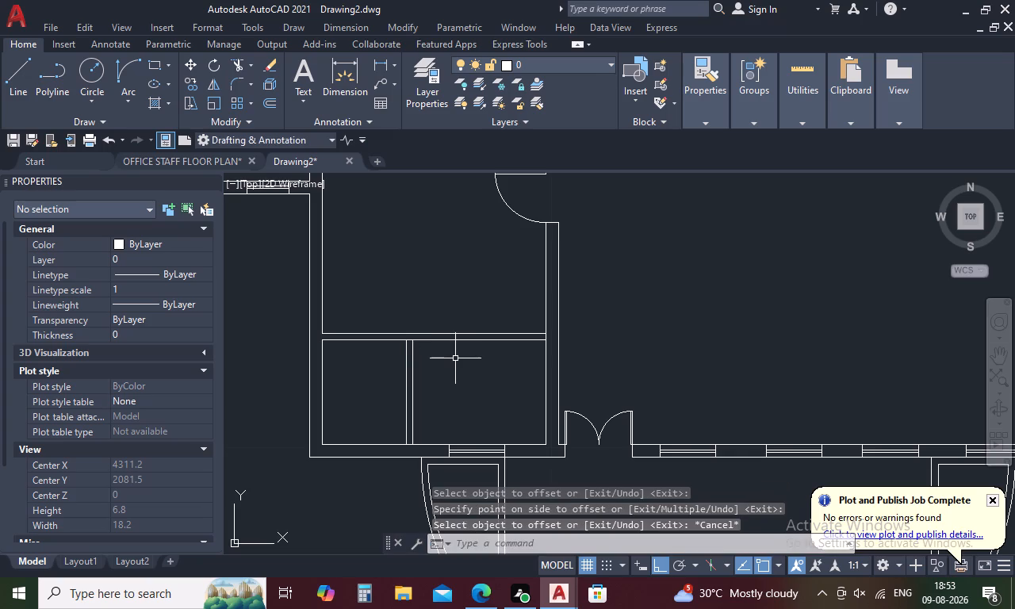
Trim the lines crossing the north-south partition's ends, at the east-west partition and at the inner south-wall line.
text(TR)
key(space)
scroll(398, 336, up, 3)
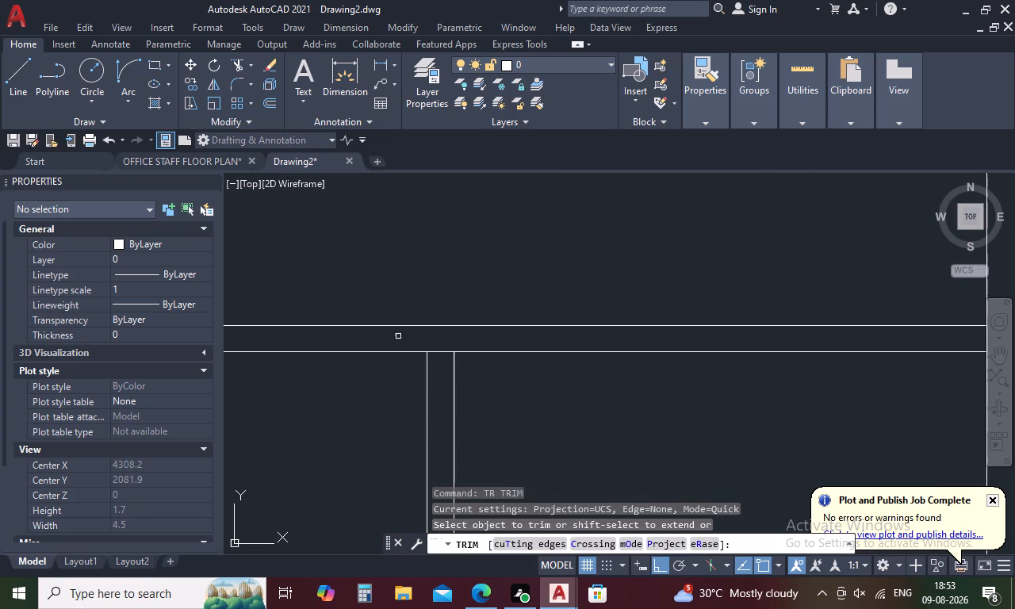
drag(429, 335, 448, 360)
scroll(448, 360, down, 3)
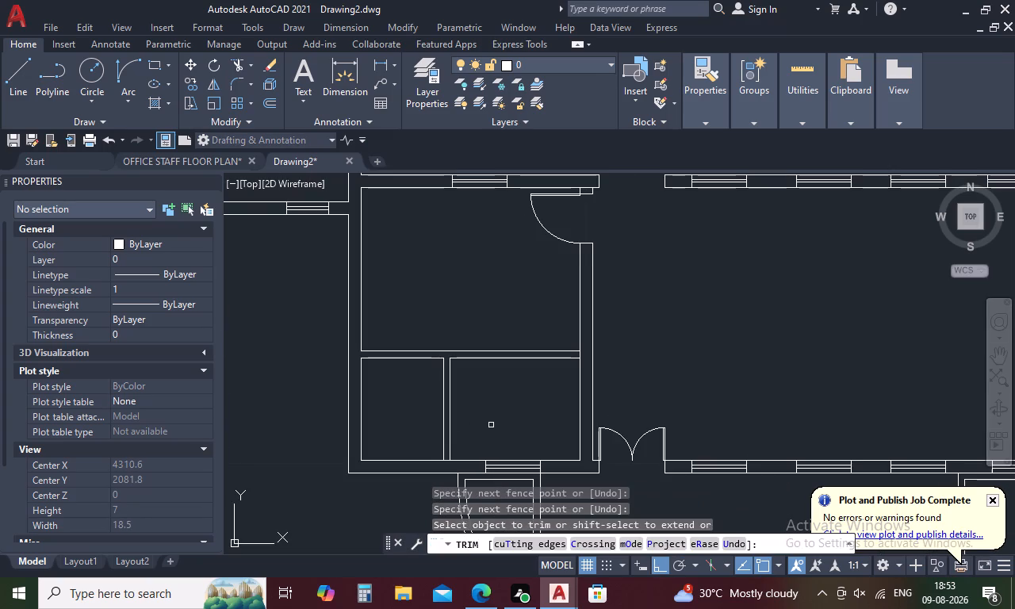
middle_drag(491, 425, 492, 324)
scroll(446, 366, up, 3)
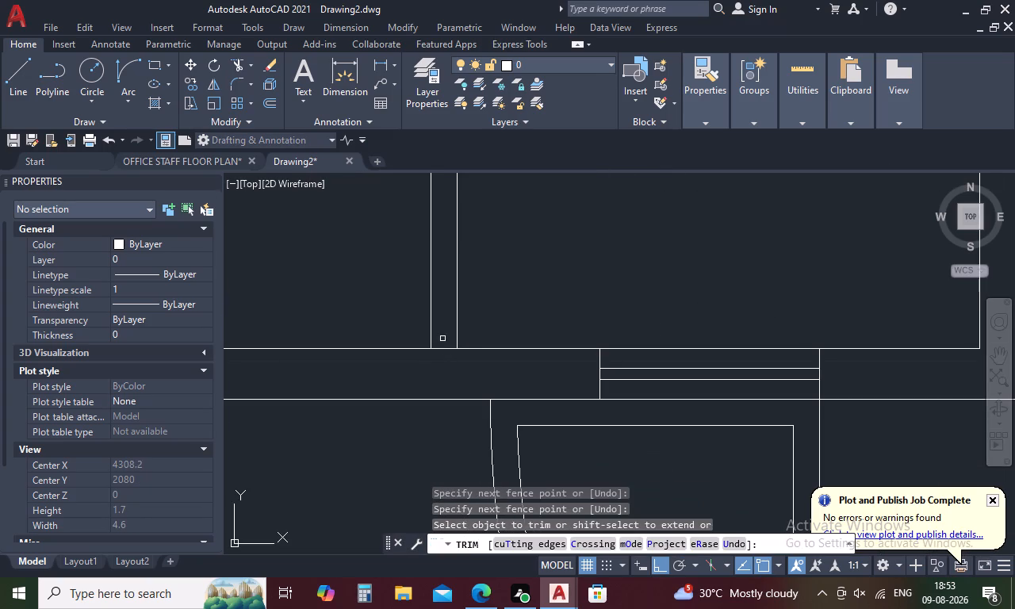
drag(442, 339, 443, 354)
scroll(443, 354, down, 2)
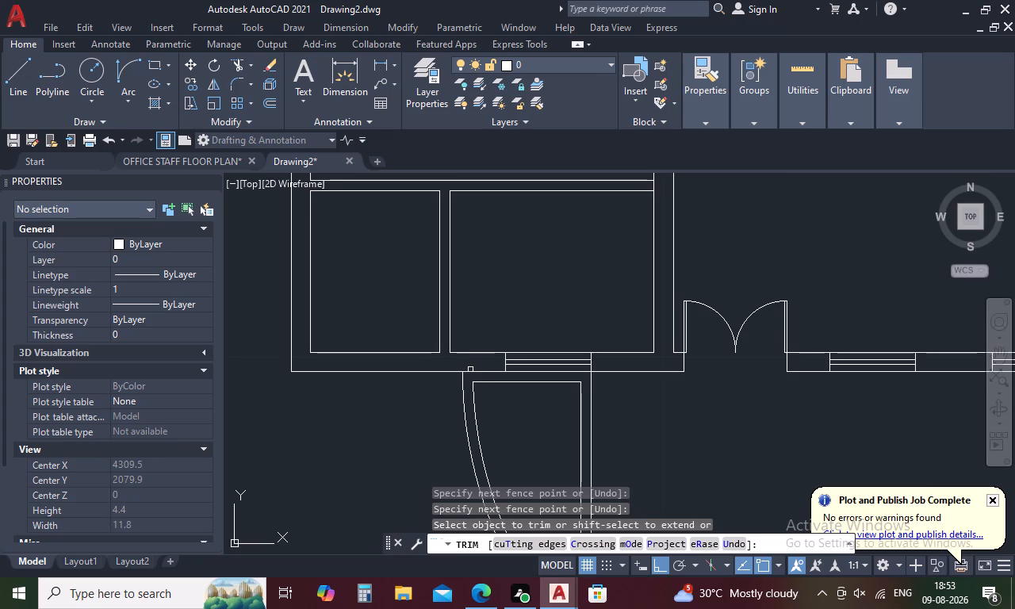
key(Escape)
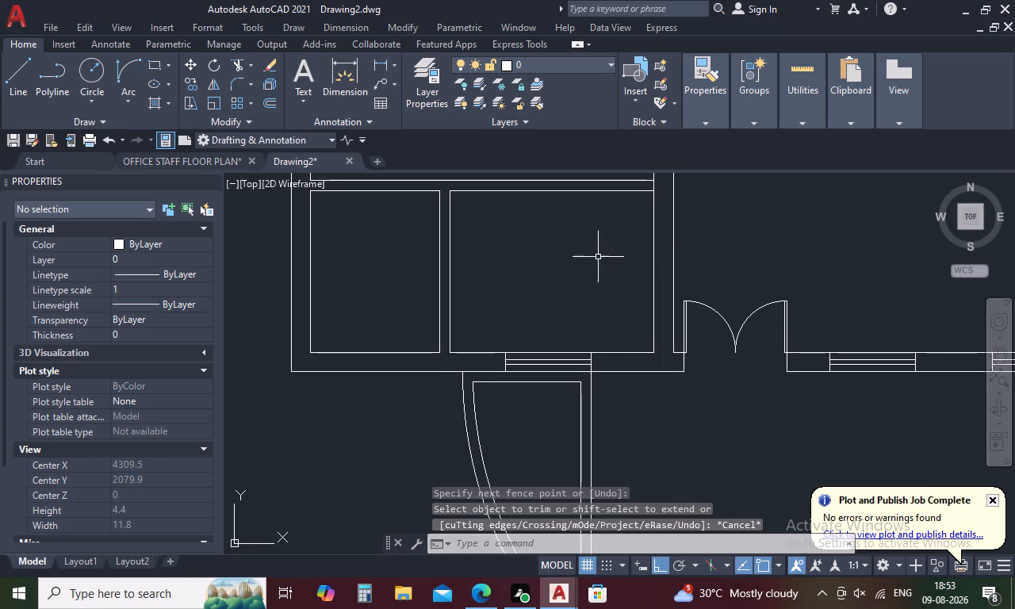
Draw a jamb line across the east-west partition, tracked 0.8 west of its end at the room's east wall.
key(l)
key(space)
text(TK)
key(space)
click(656, 190)
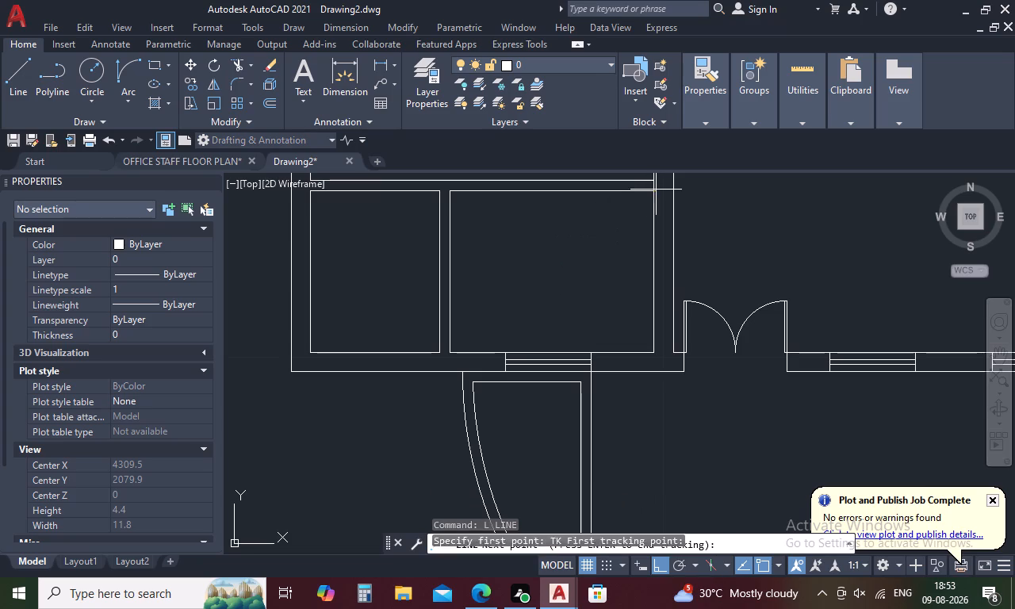
key(8)
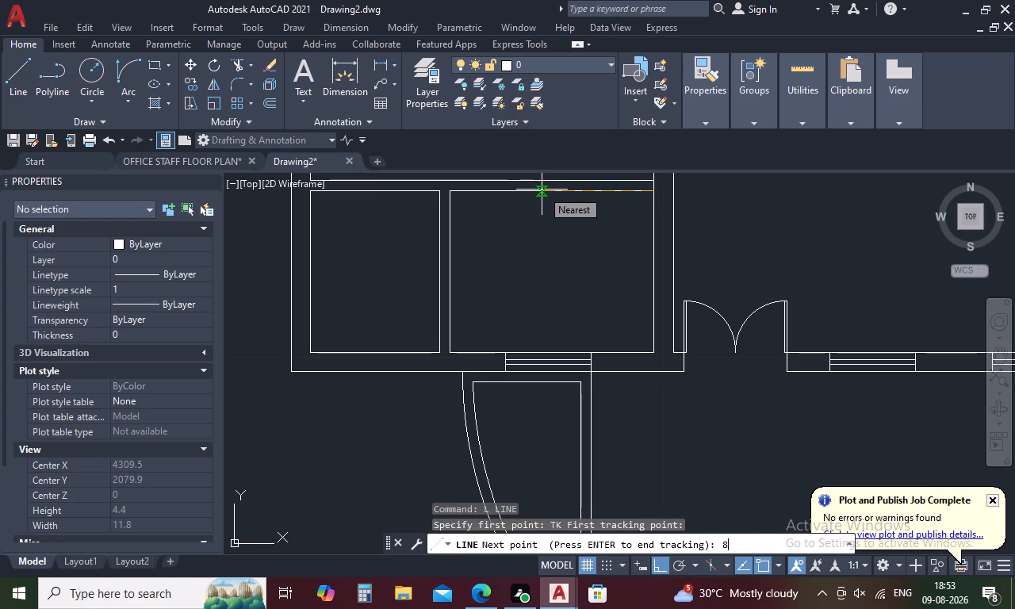
key(BackSpace)
text(.8)
key(space)
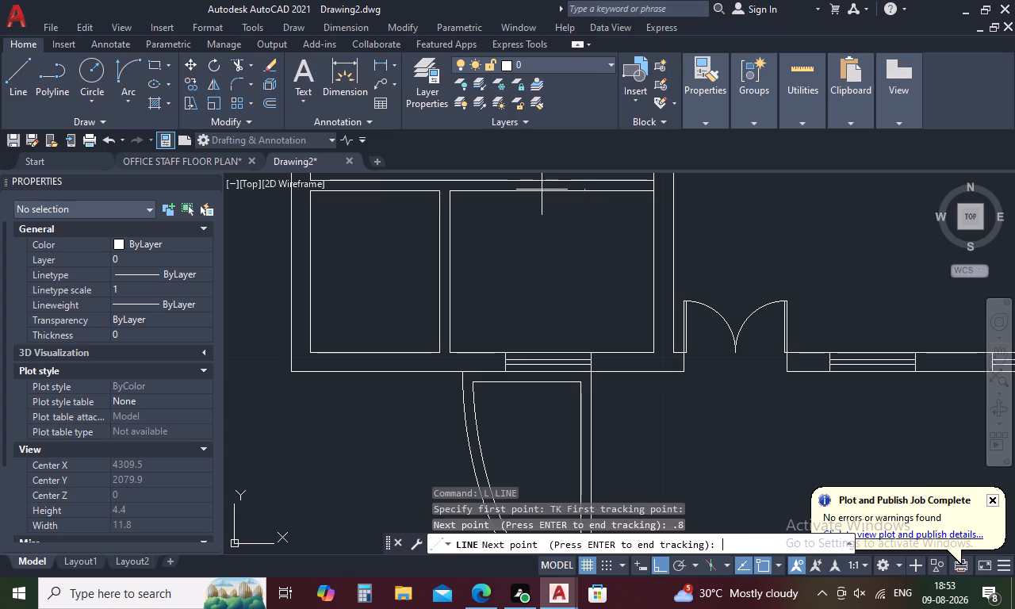
key(space)
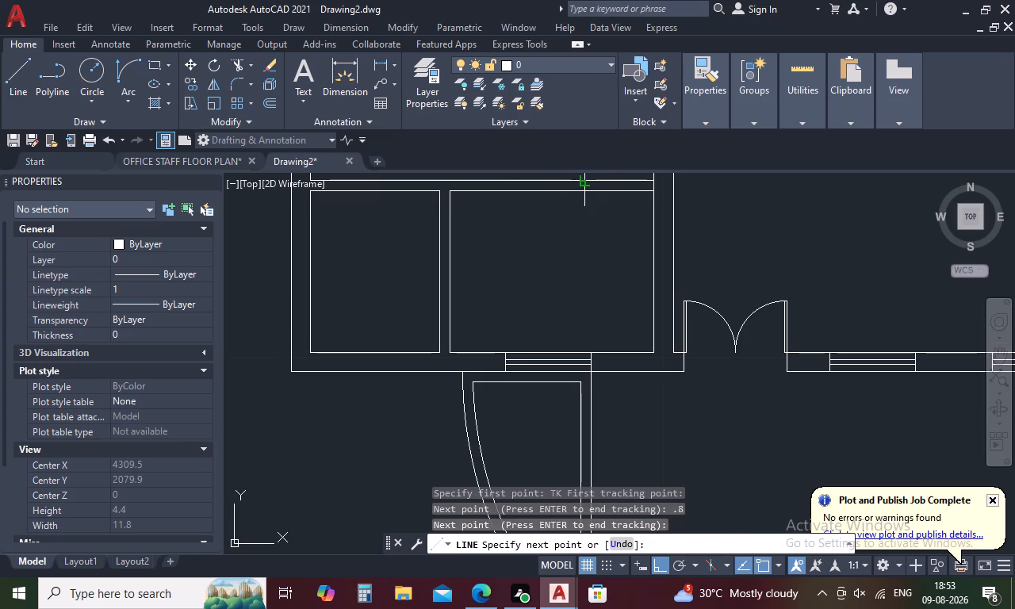
click(584, 179)
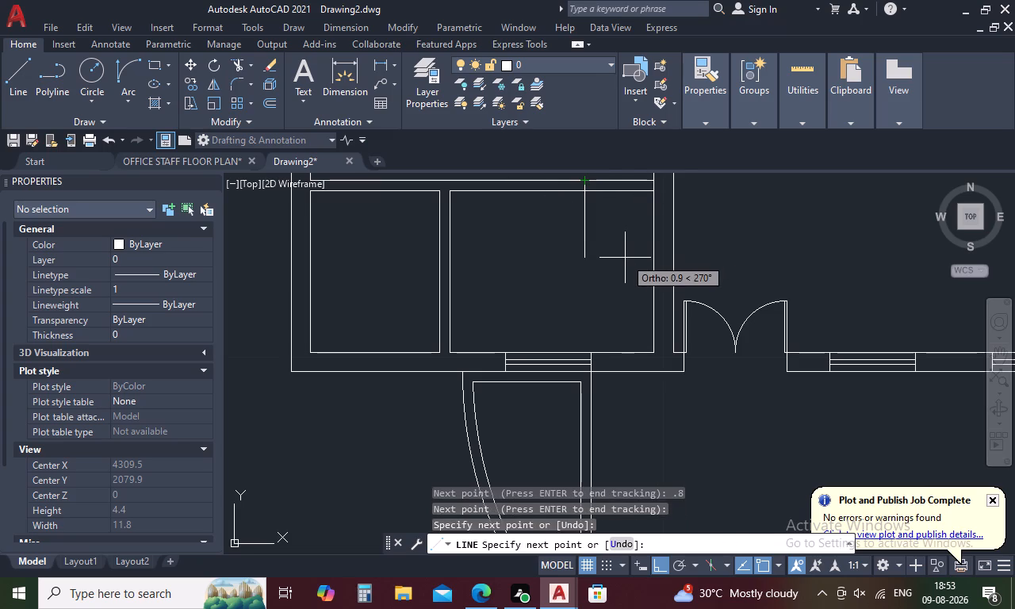
key(Escape)
Trim both east-west partition lines between the new jamb line and the room's east wall to open a doorway.
text(TR)
key(space)
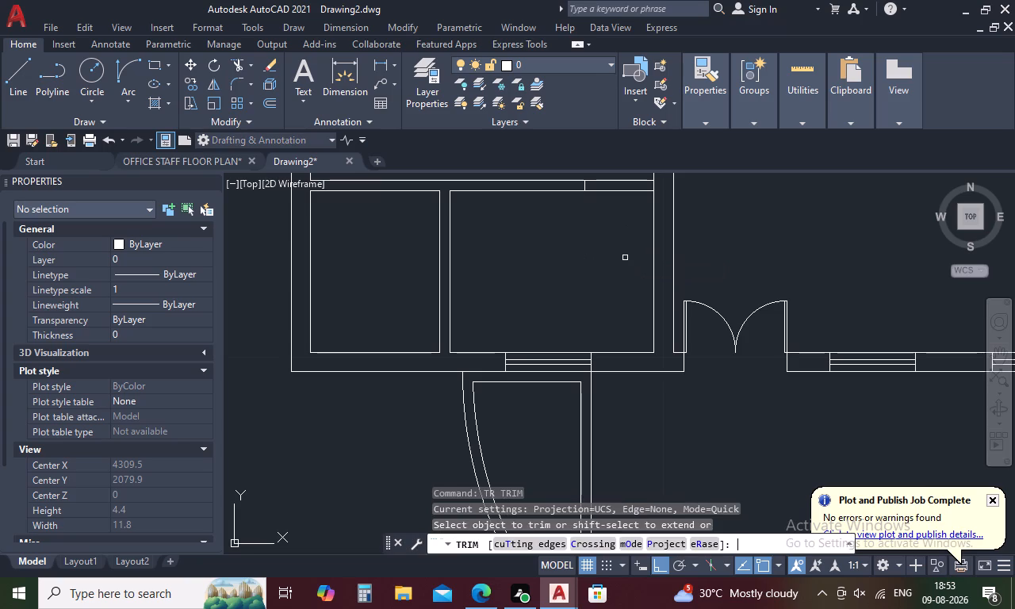
drag(615, 167, 615, 197)
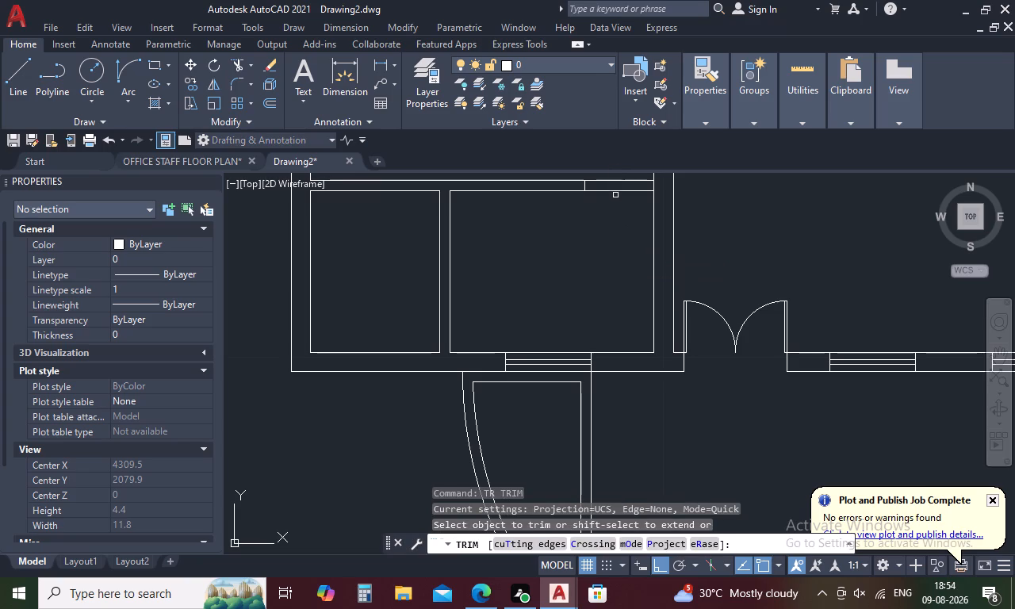
click(619, 190)
click(622, 178)
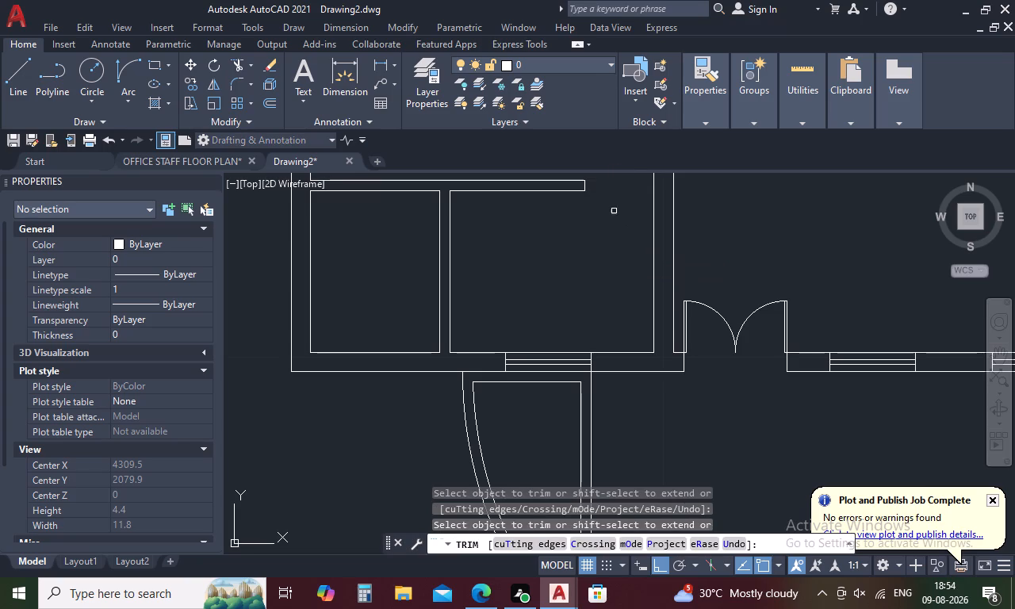
key(Escape)
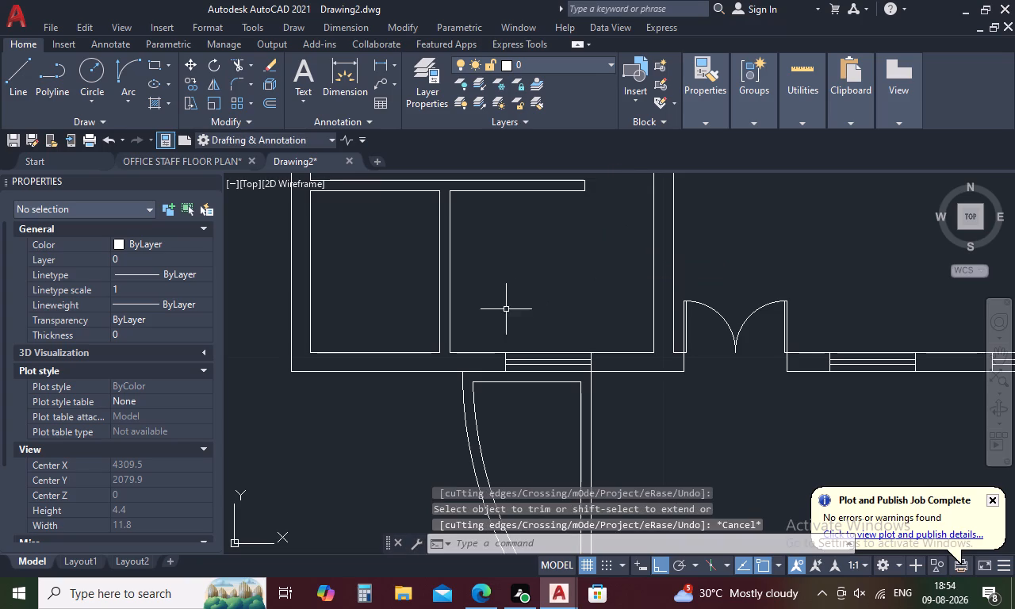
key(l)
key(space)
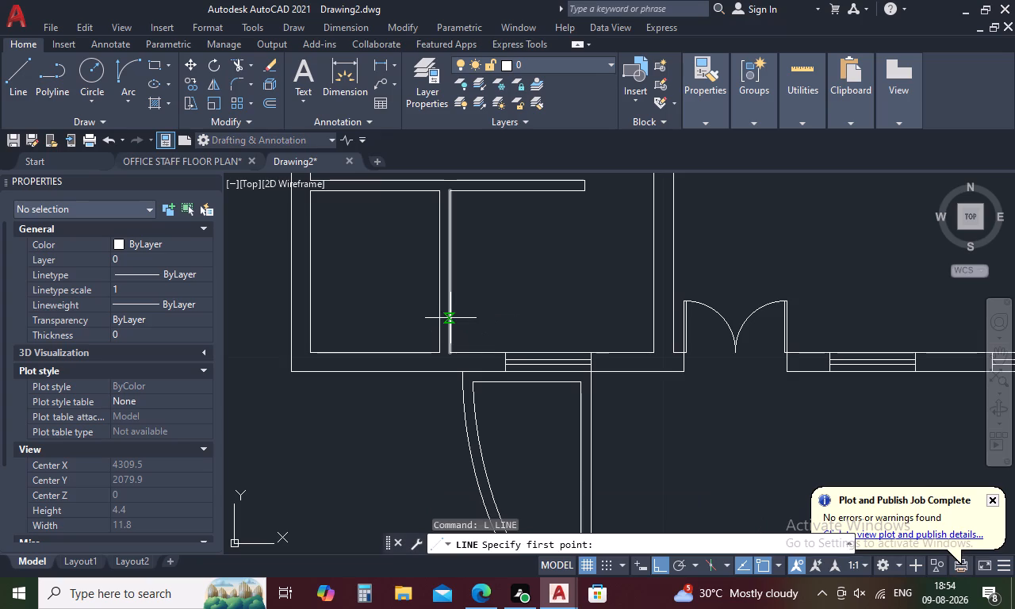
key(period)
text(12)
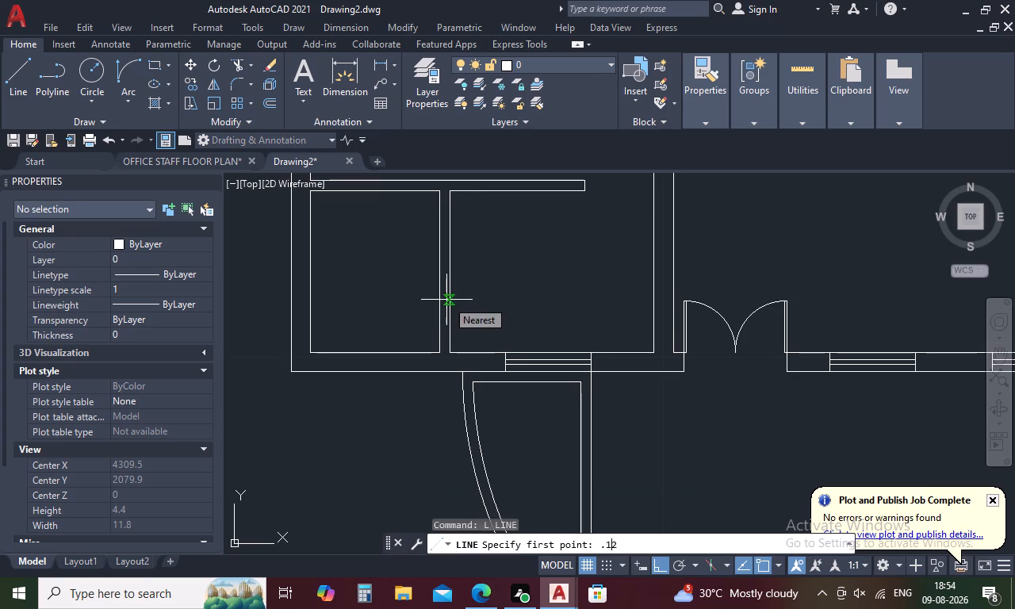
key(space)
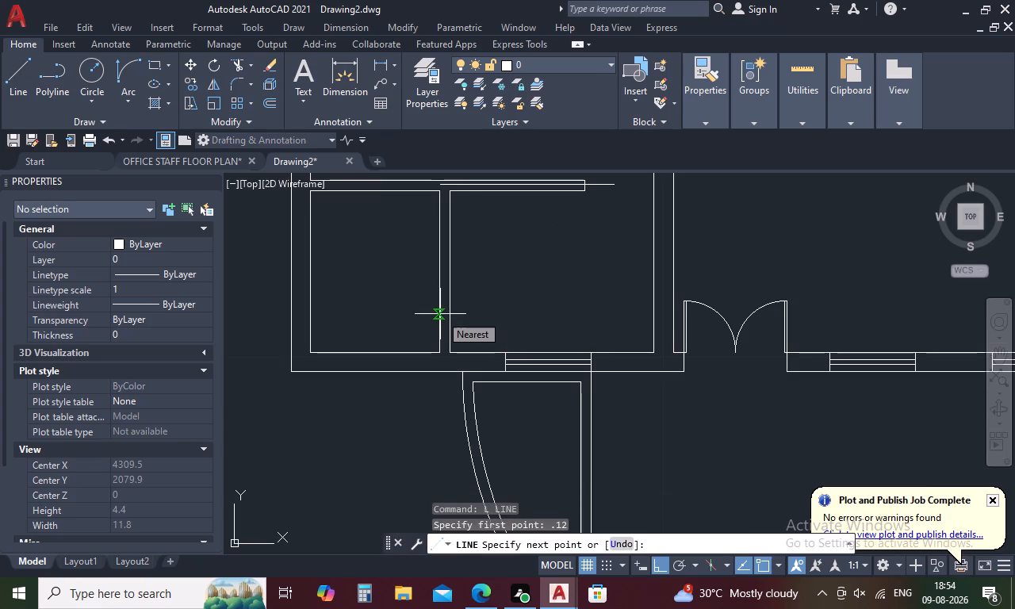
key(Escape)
Draw a jamb line across the north-south partition, tracked 0.12 north of its corner at the inner south-wall line.
key(l)
key(space)
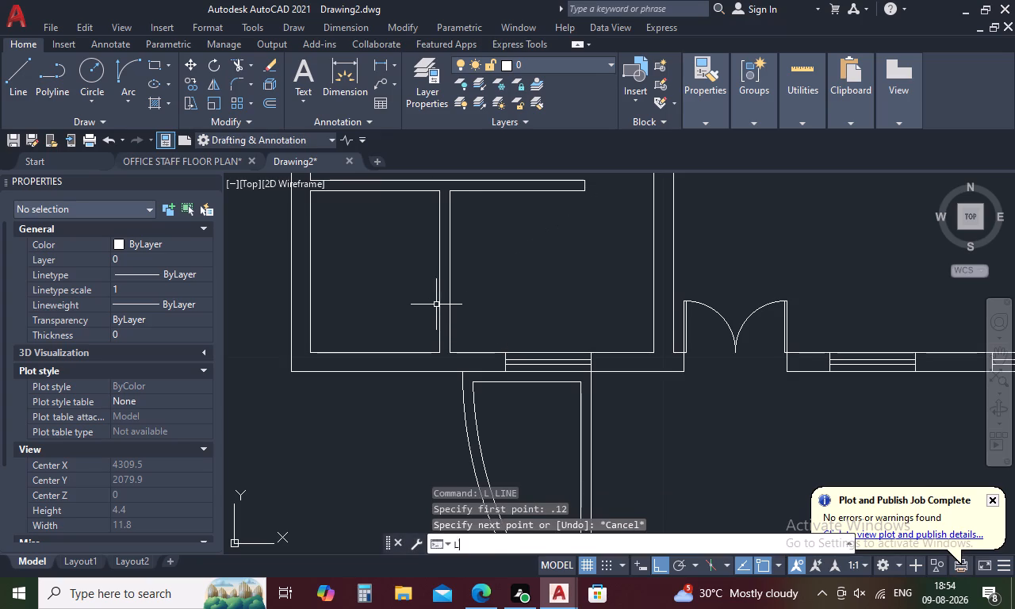
text(TK)
key(space)
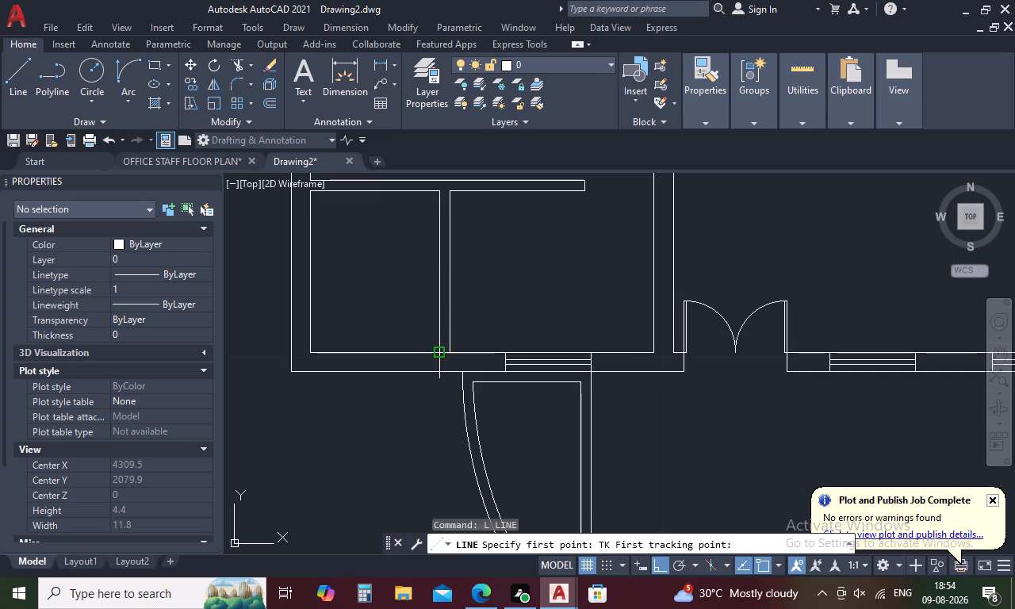
click(440, 348)
key(period)
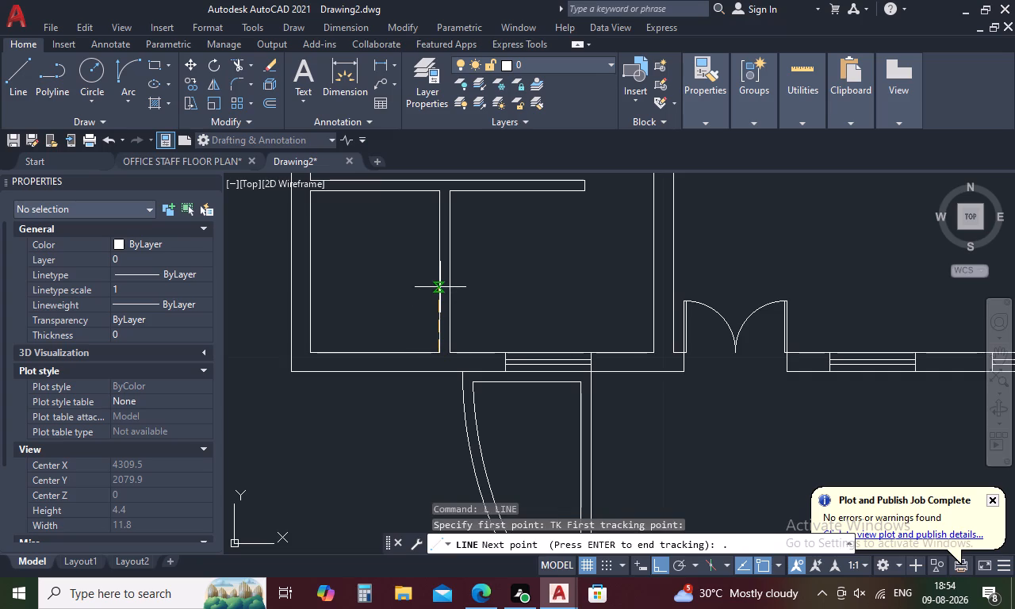
text(12)
key(space)
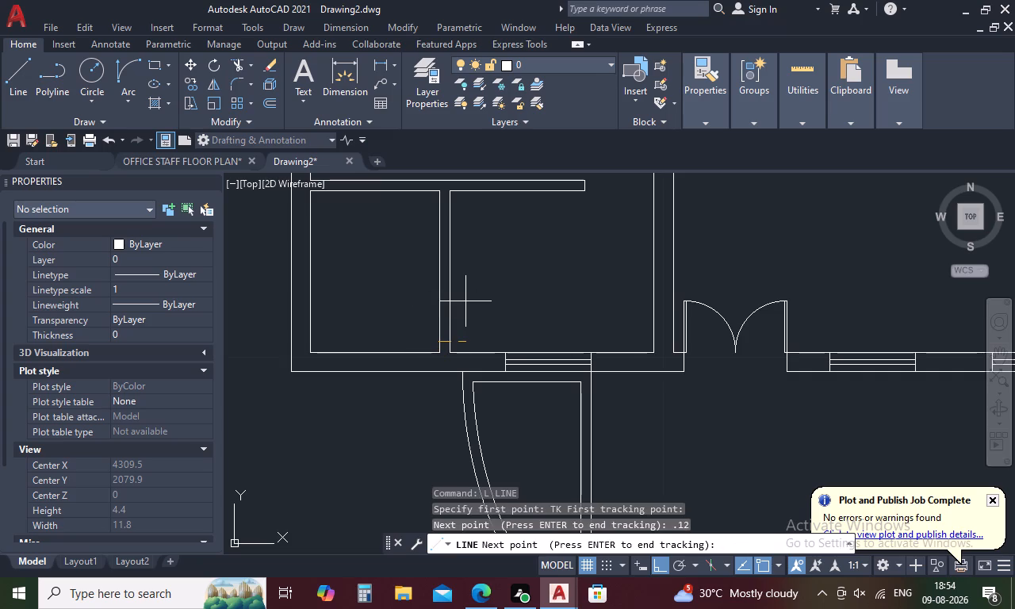
key(space)
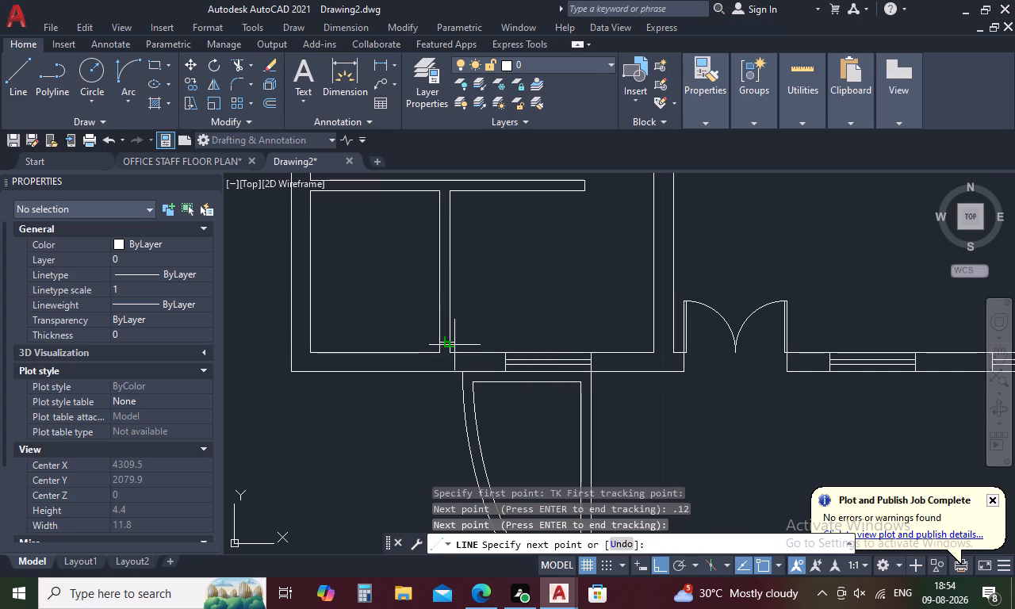
click(451, 343)
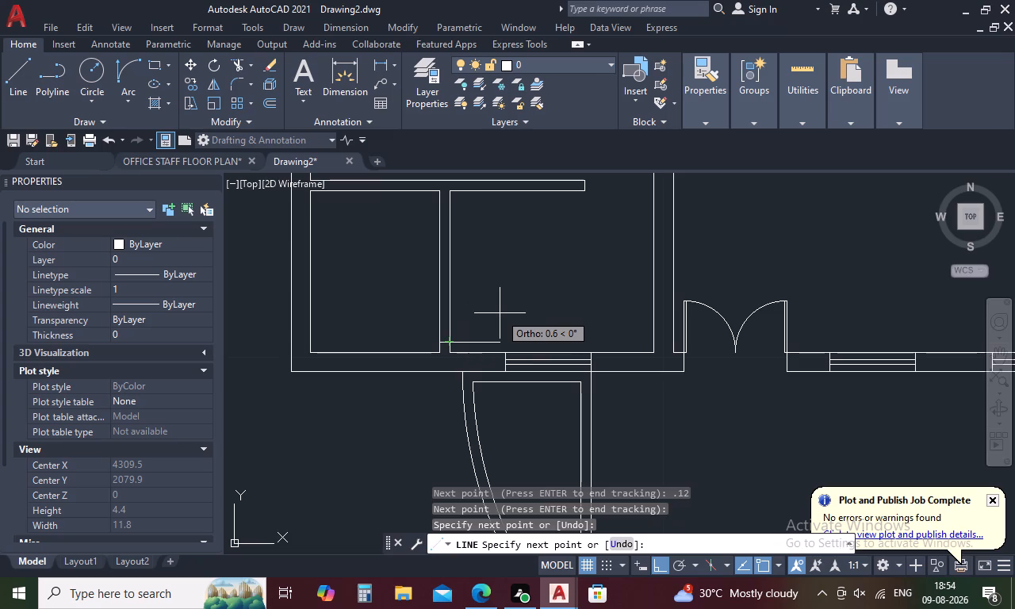
key(Escape)
Select the swing arc and leaf of the single door between the small rooms on the building's east side.
scroll(486, 306, down, 3)
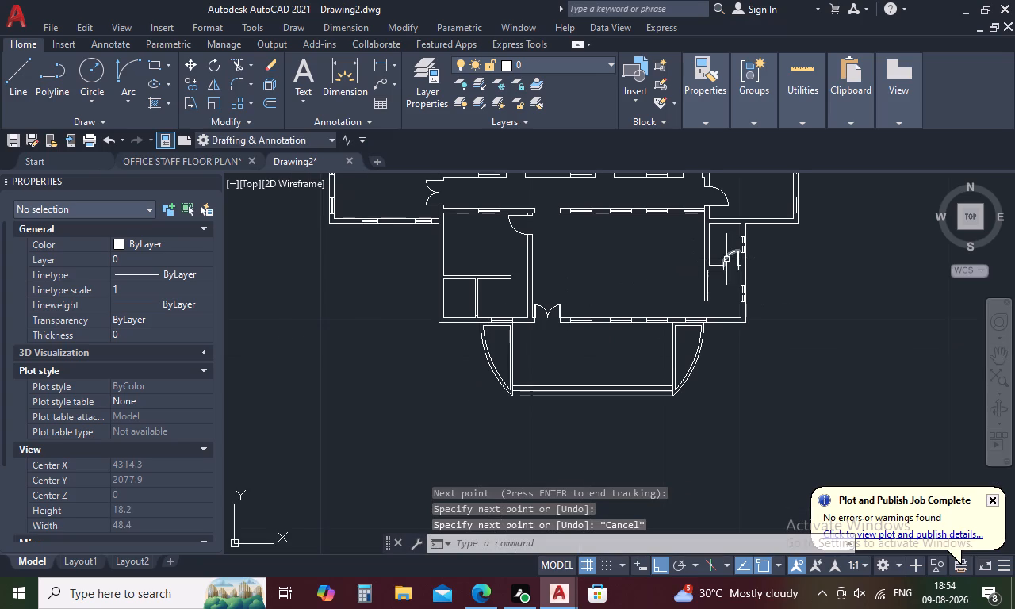
scroll(730, 252, up, 4)
drag(774, 247, 722, 300)
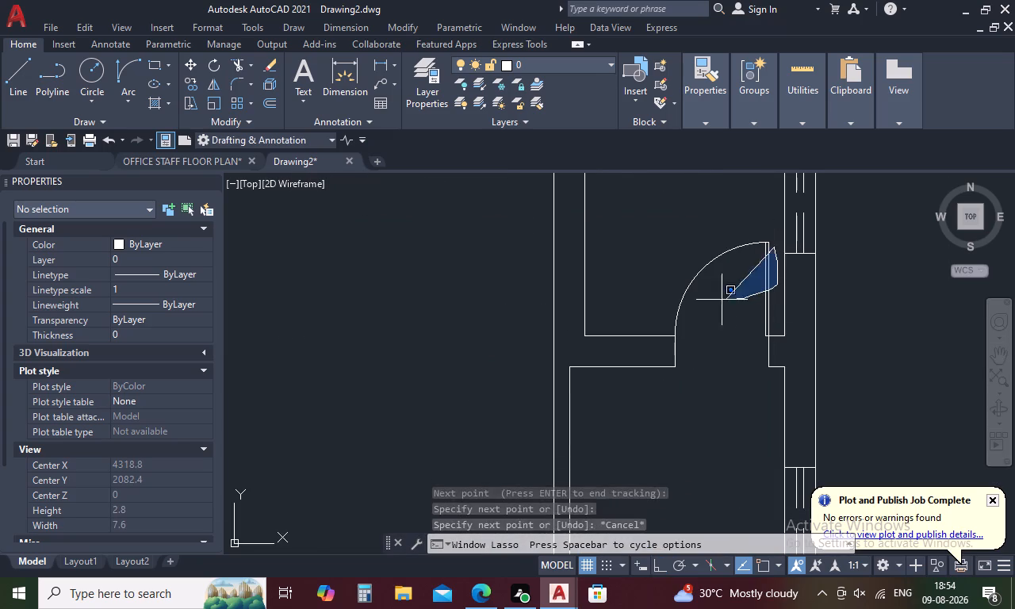
drag(722, 300, 649, 251)
drag(773, 251, 630, 299)
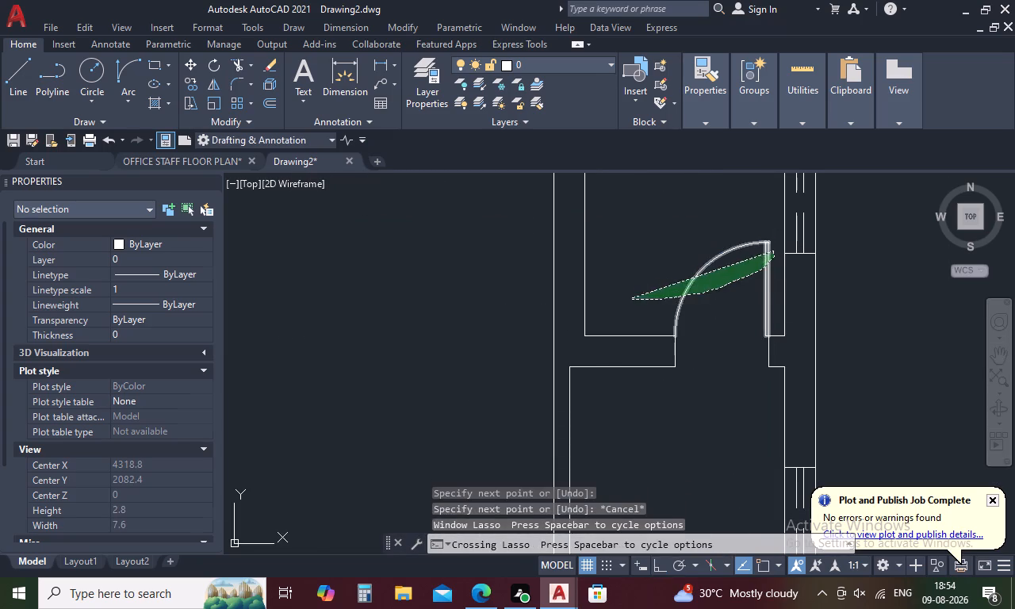